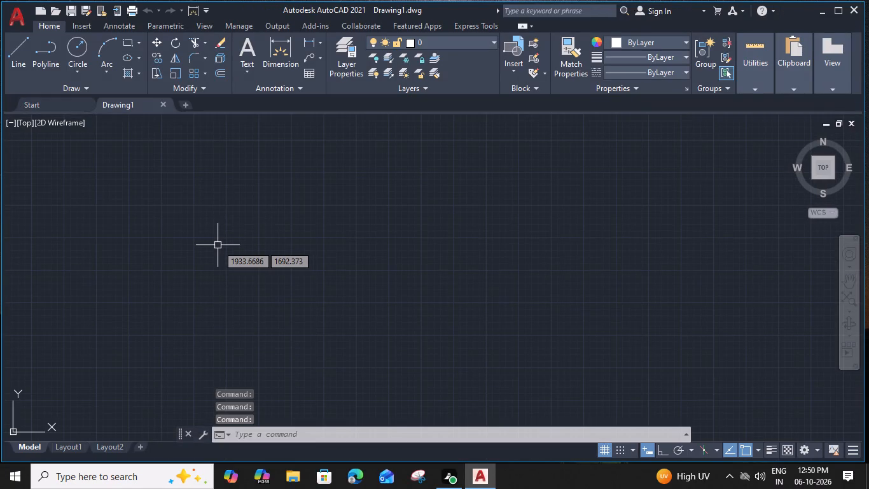
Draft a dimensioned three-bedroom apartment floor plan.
Configure the drawing units to Engineering length with 0'-0.00" precision and an insertion scale of inches.
key("u")
key("n")
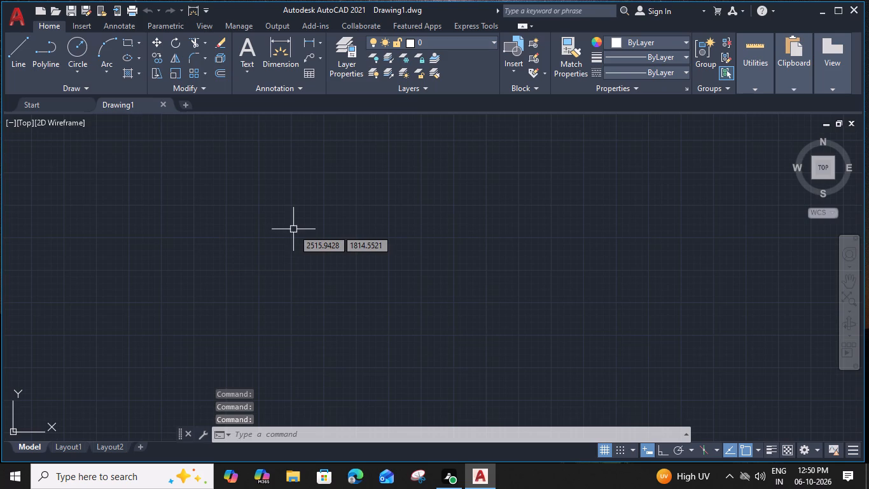
key("space")
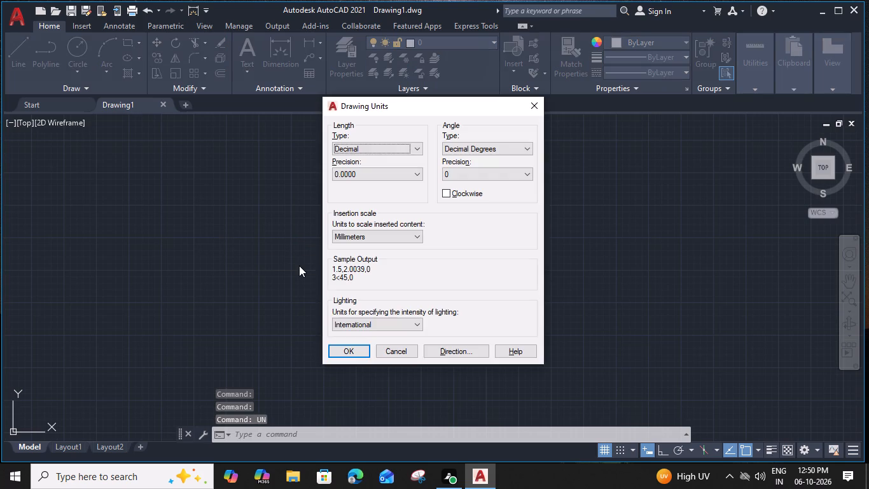
left_click(419, 145)
left_click(412, 177)
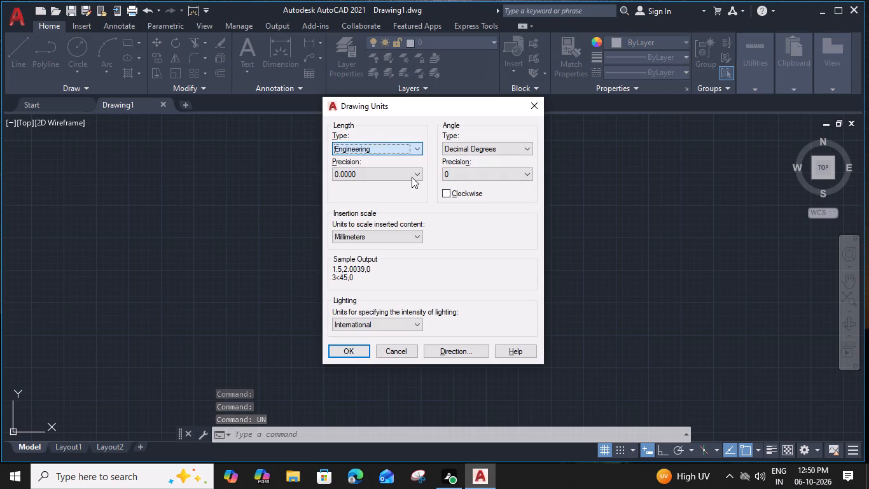
left_click(421, 173)
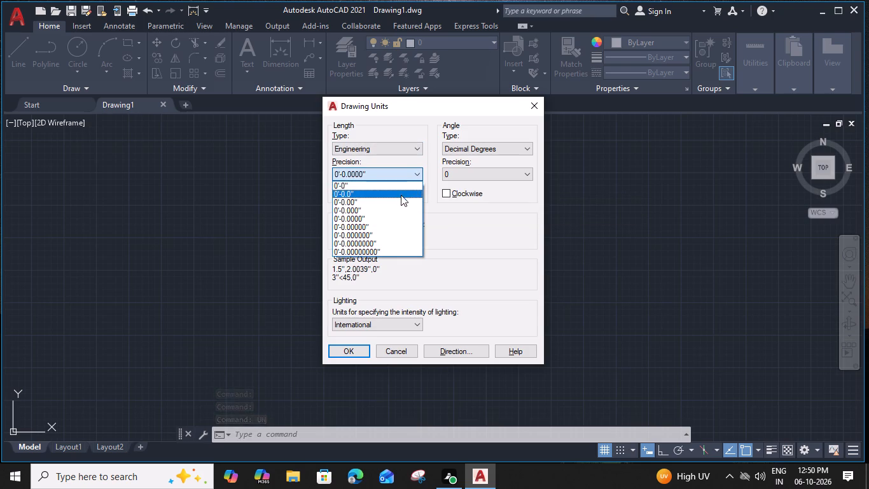
left_click(398, 201)
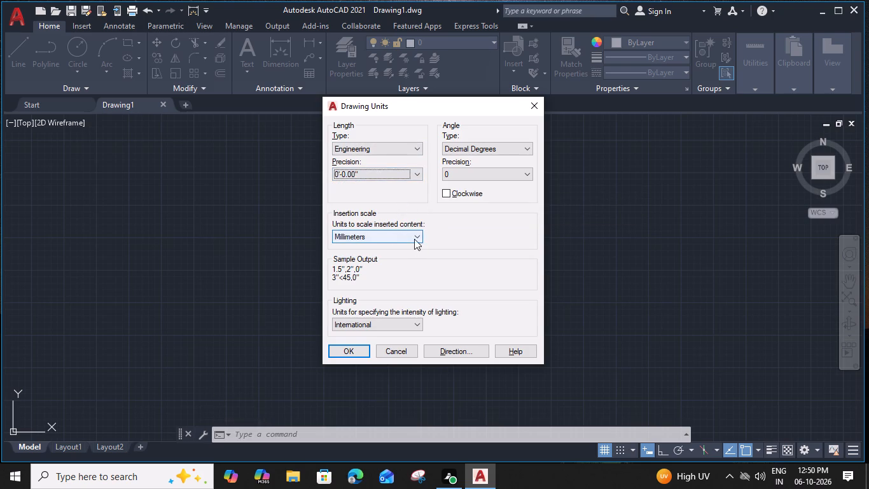
left_click(419, 235)
left_click(400, 257)
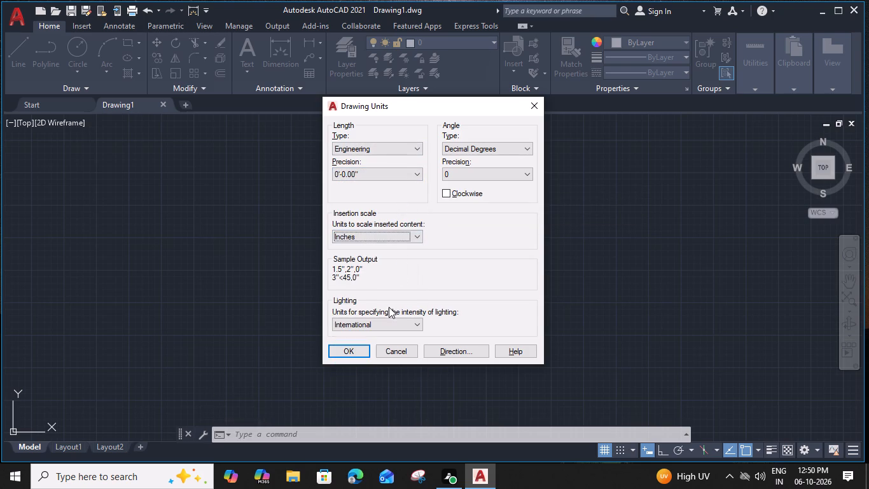
left_click(354, 348)
Modify dimension style ISO-25 to a text height of 9" and Engineering primary units, and set it as the current style.
type("d")
key("space")
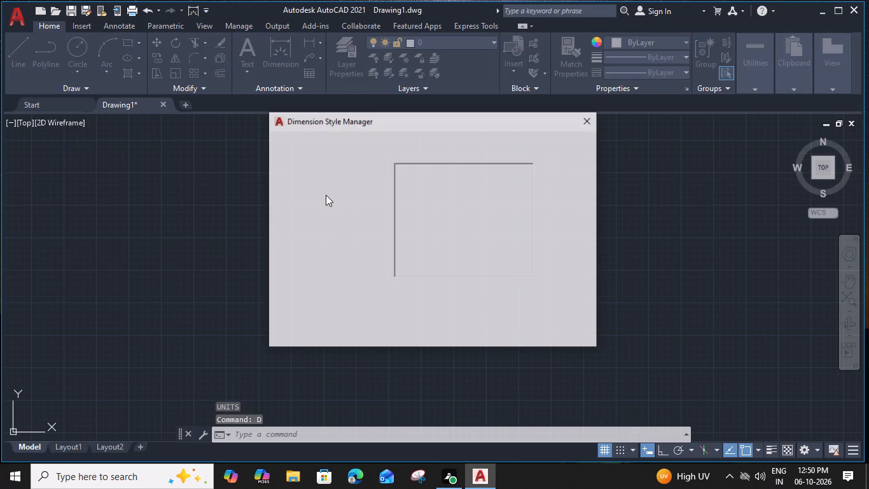
left_click(569, 206)
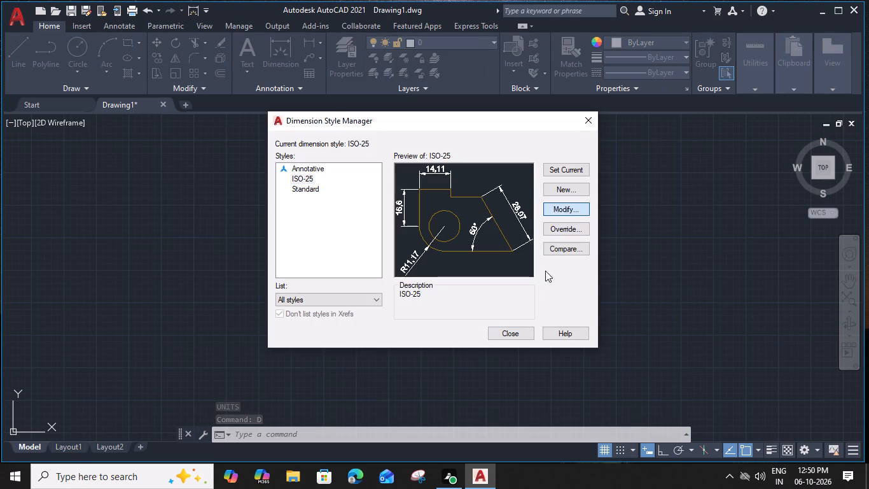
double_click(563, 213)
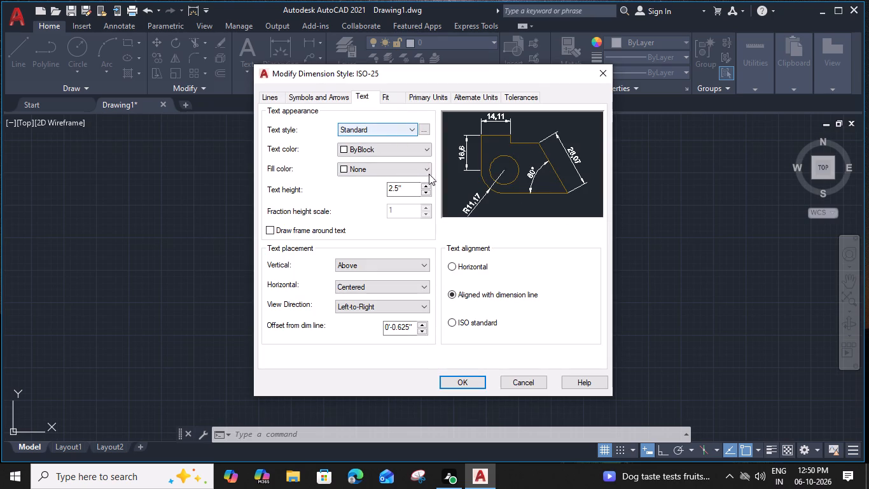
left_click_drag(410, 190, 237, 211)
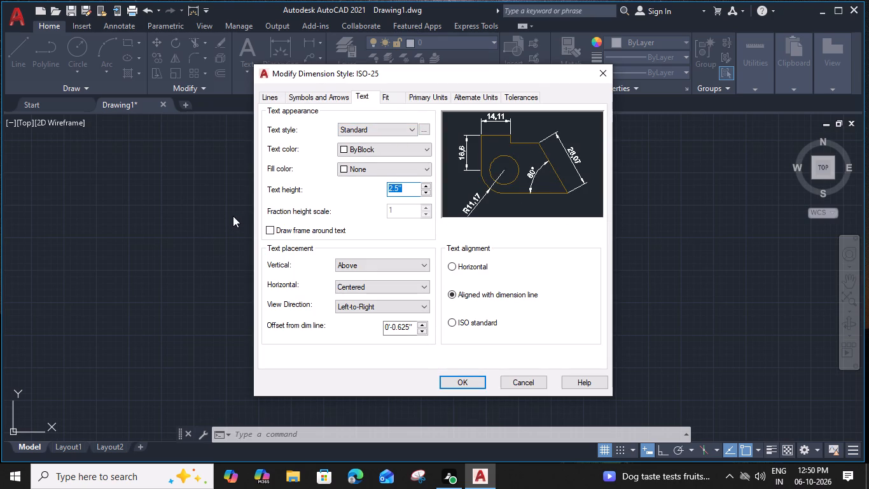
type("9\"")
key("Return")
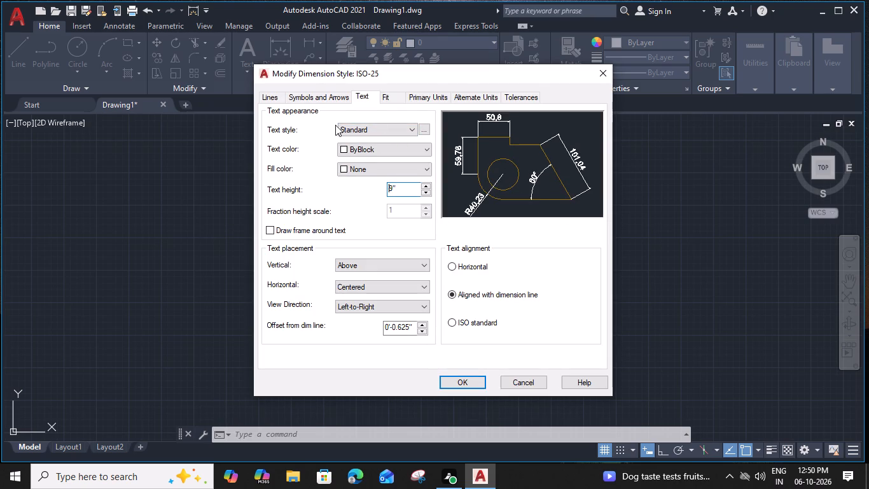
left_click(440, 98)
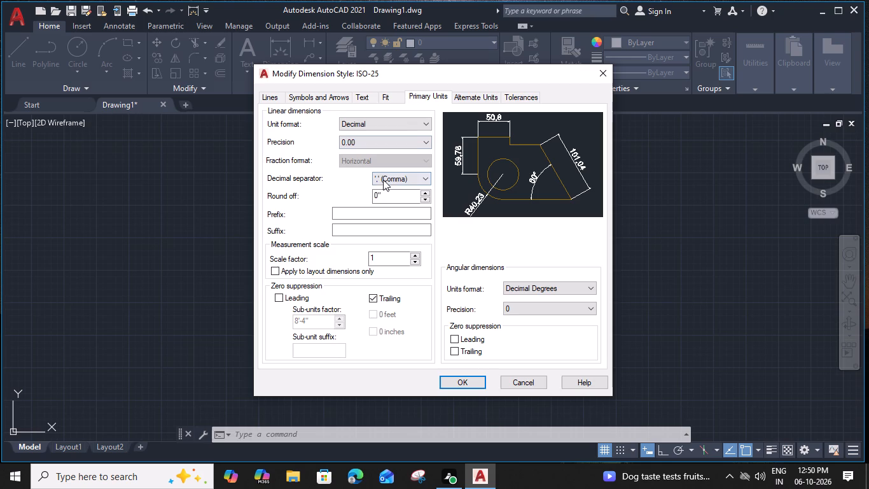
left_click(407, 120)
left_click(392, 152)
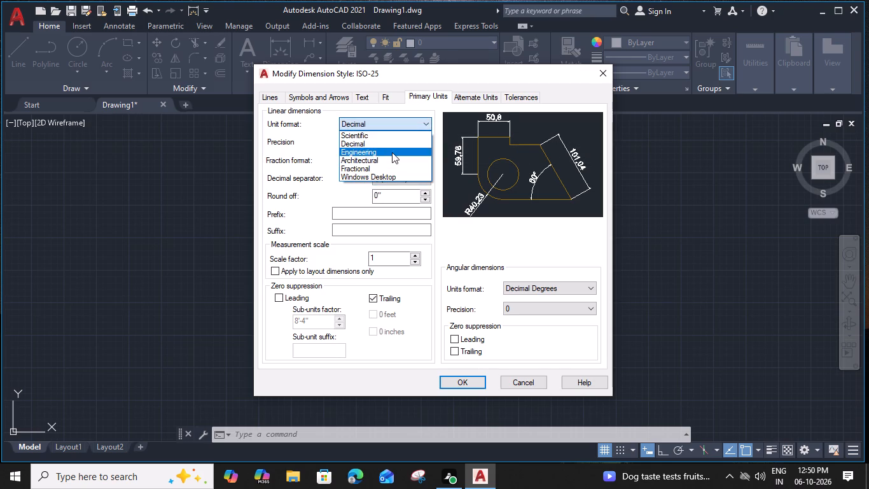
left_click(468, 386)
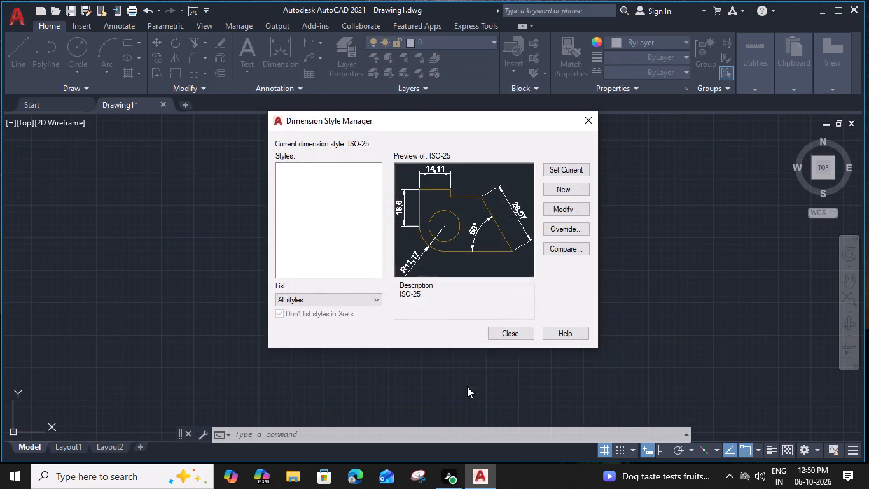
left_click(577, 167)
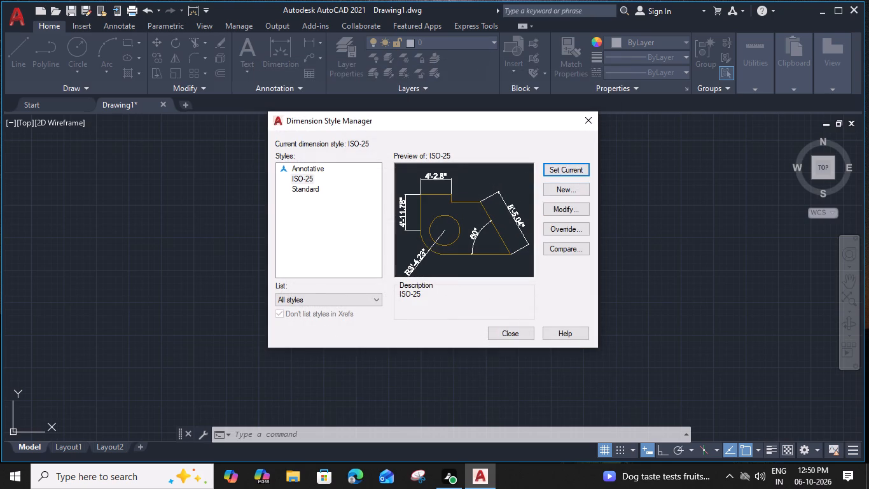
left_click(517, 335)
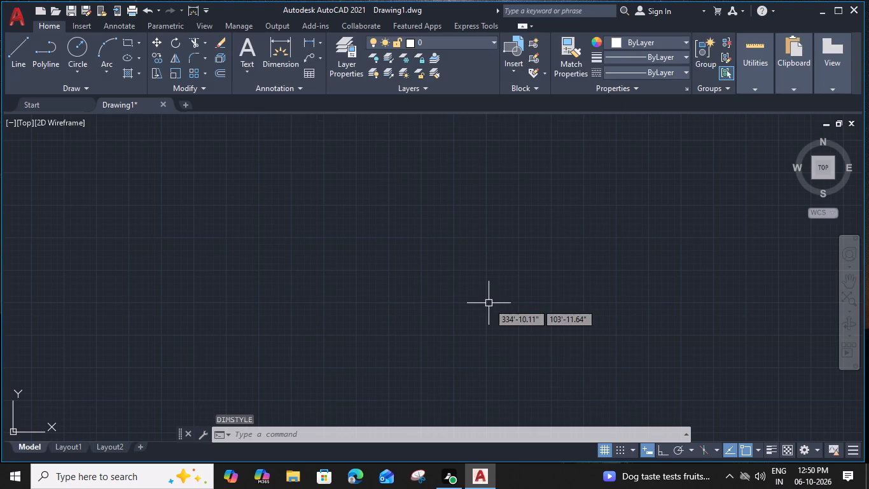
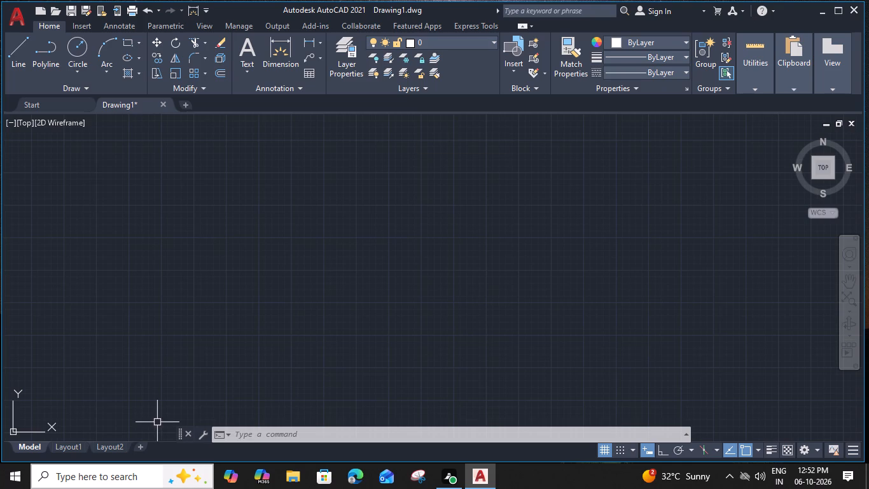
Turn on Ortho and draw a 50' vertical line downward as the outer face of one side wall.
key("ctrl+F8")
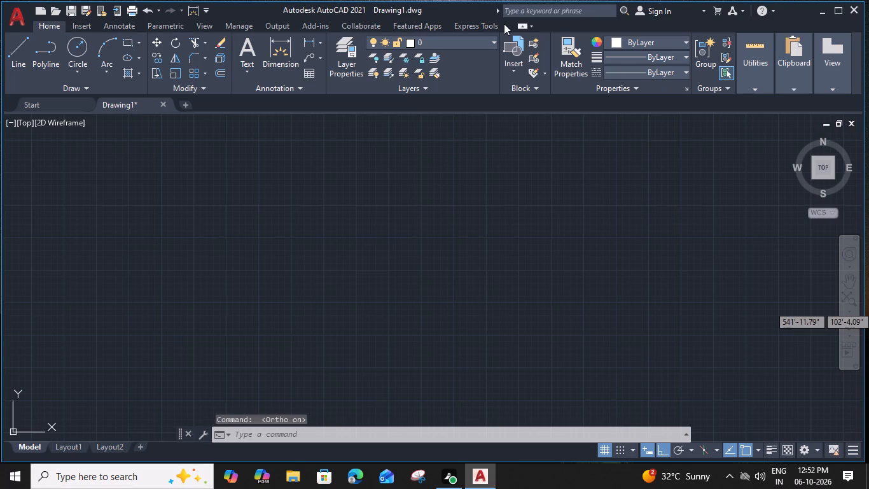
right_click(170, 316)
left_click(309, 341)
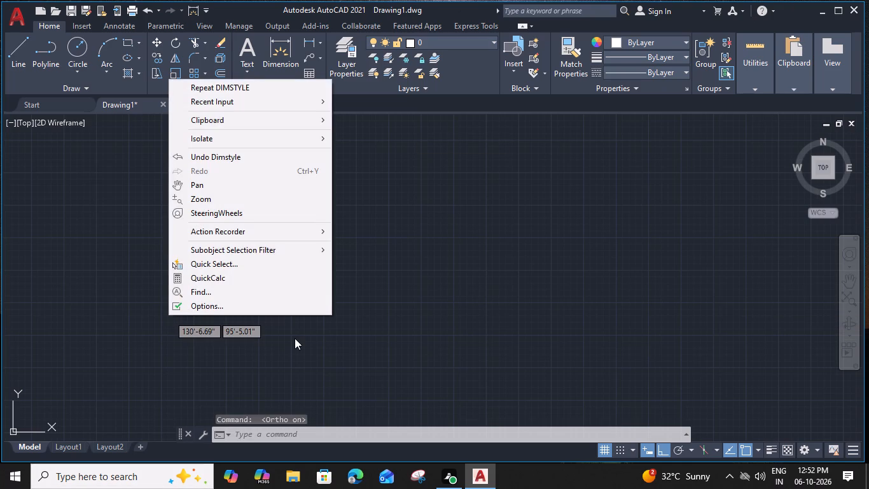
left_click(146, 287)
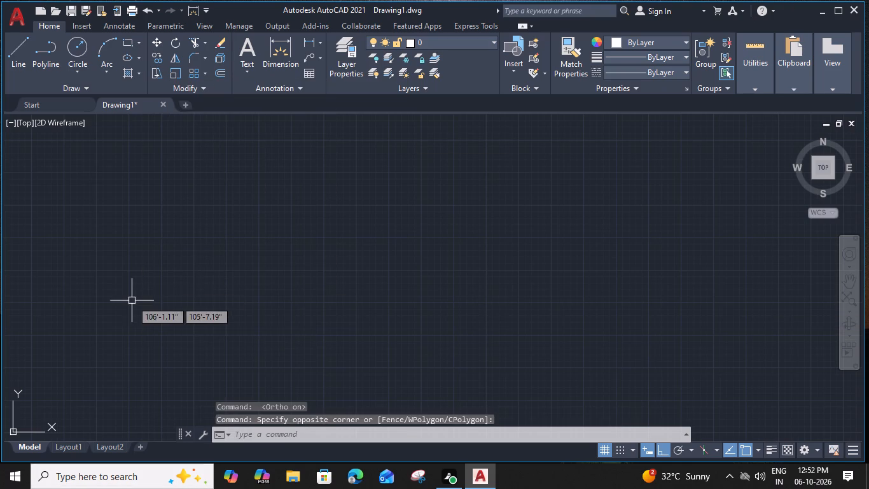
middle_click_drag(132, 302, 396, 223)
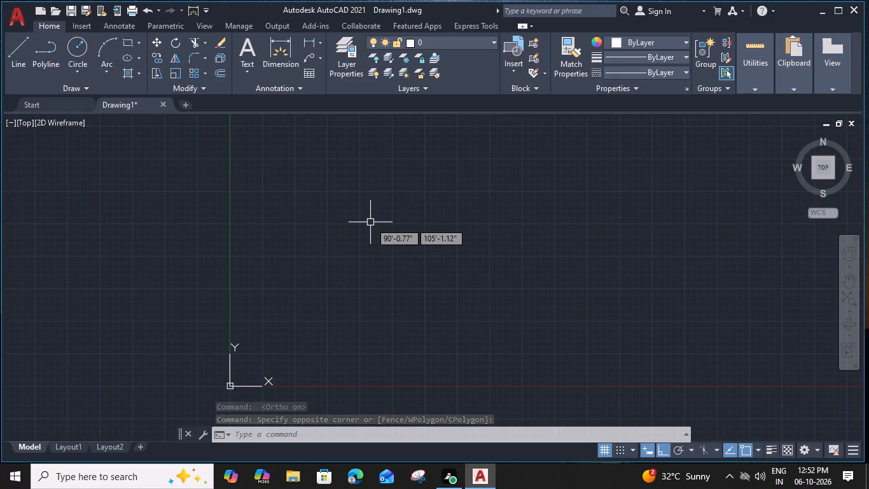
type("l")
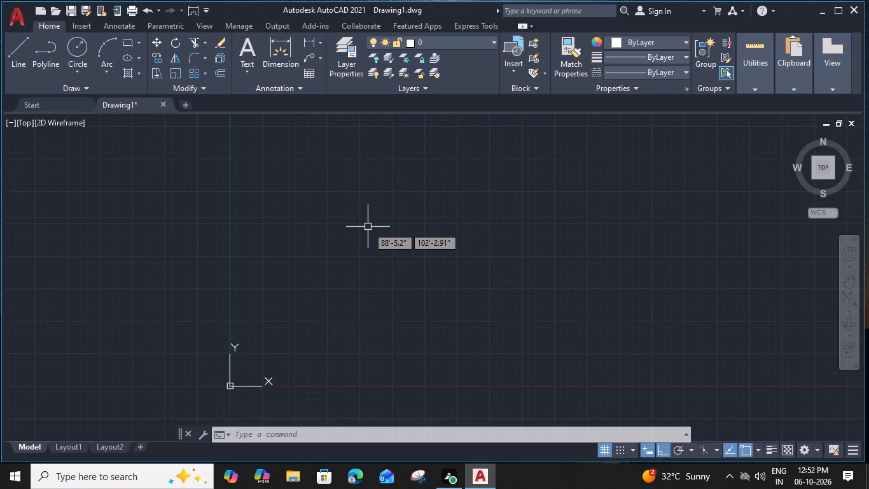
key("space")
left_click(293, 182)
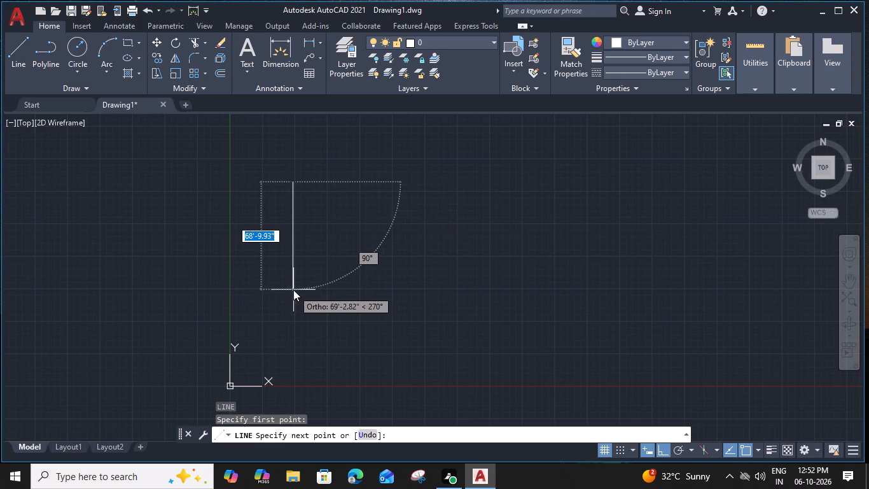
key("5")
type("0'")
key("space")
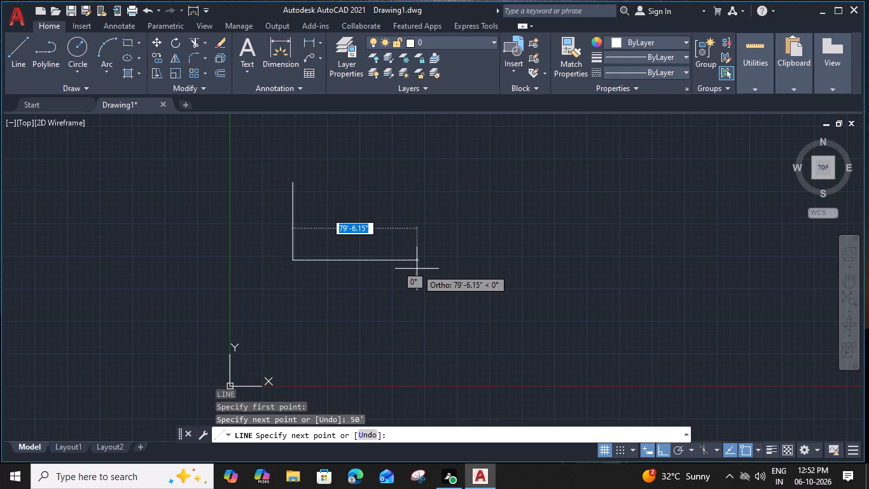
key("Escape")
Draw a 70' horizontal line extending in the positive X direction from the upper end of the vertical line.
key("space")
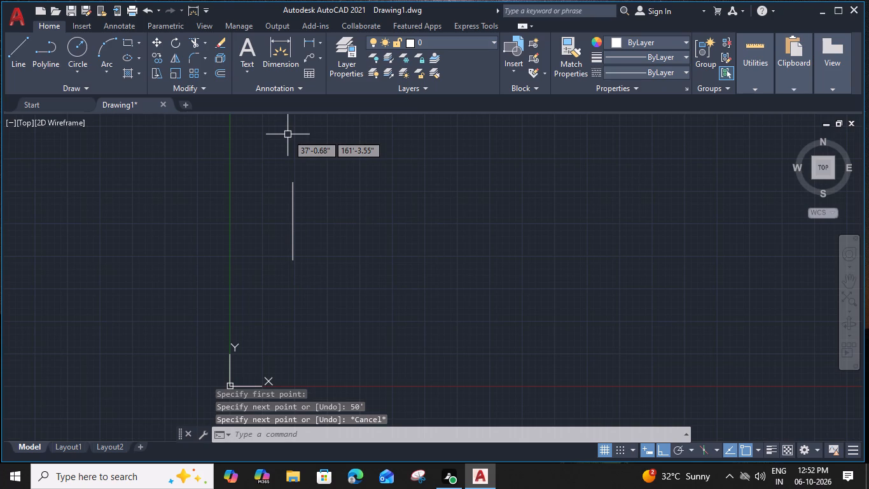
left_click(292, 183)
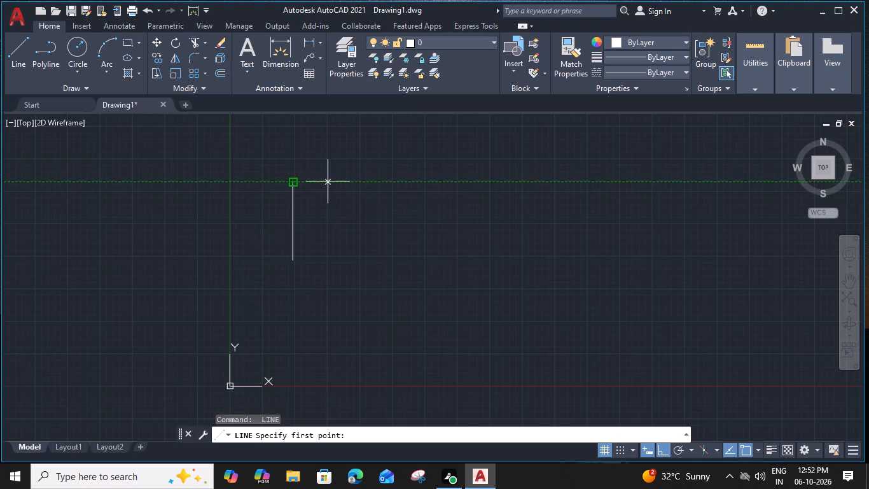
left_click(293, 181)
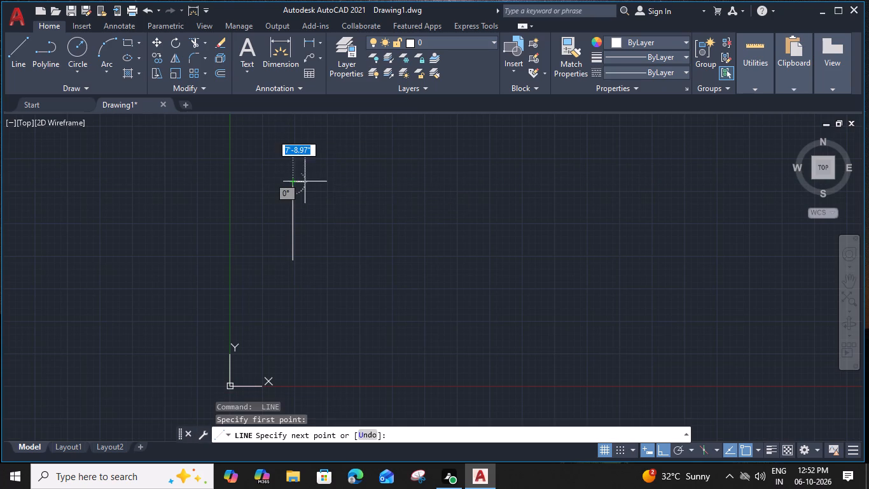
type("70")
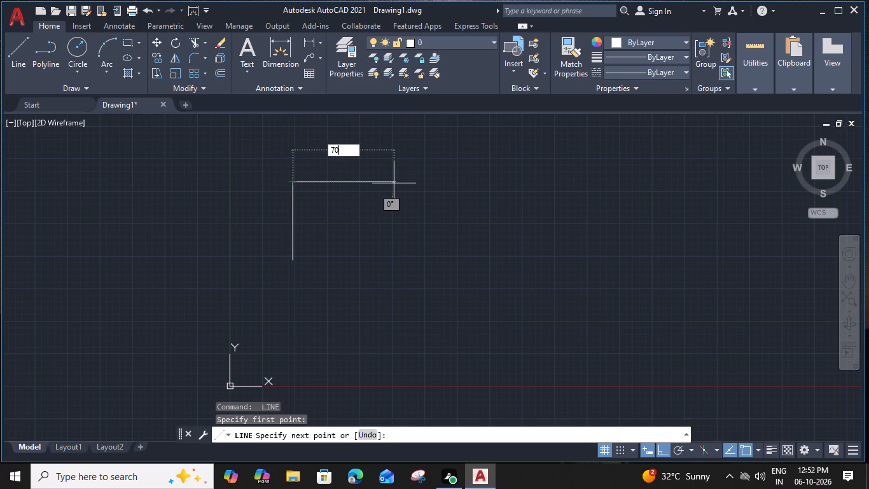
type("'")
key("space")
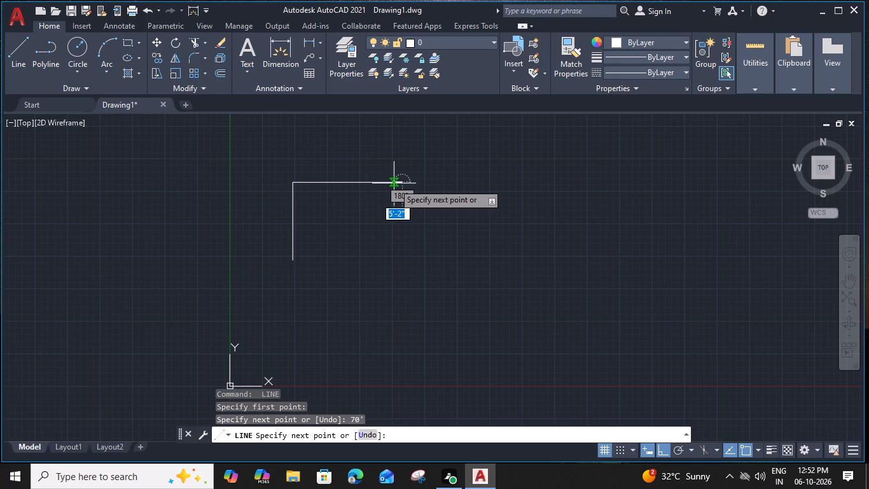
key("Escape")
Offset both the vertical and the horizontal outer wall lines 9" inward to form the wall thickness.
scroll(281, 186, "up", 1)
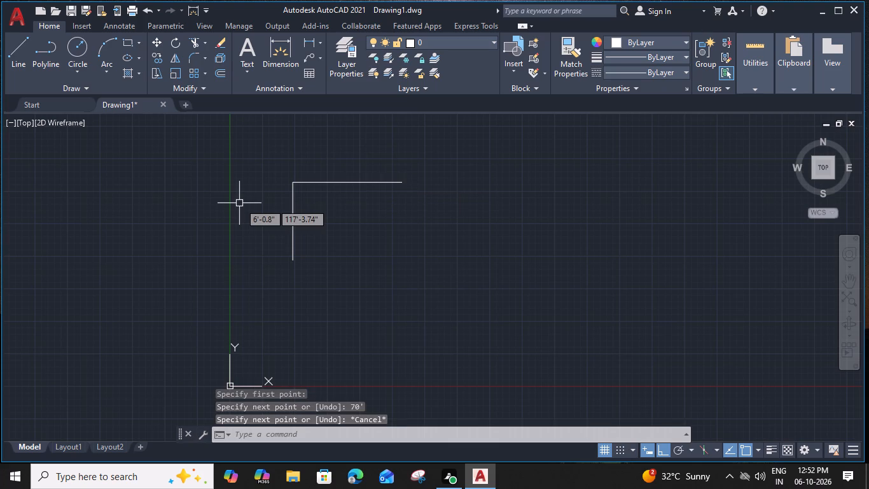
scroll(240, 204, "up", 2)
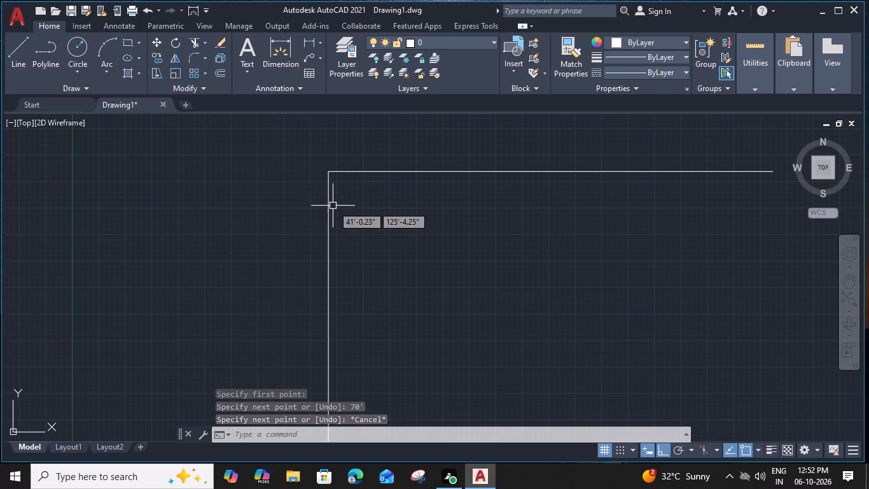
left_click(328, 202)
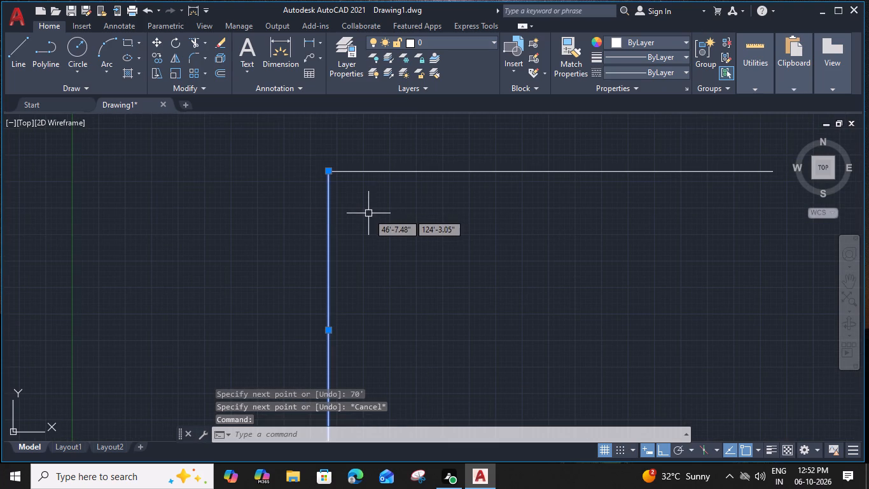
type("o 9\"")
key("Return")
left_click(376, 217)
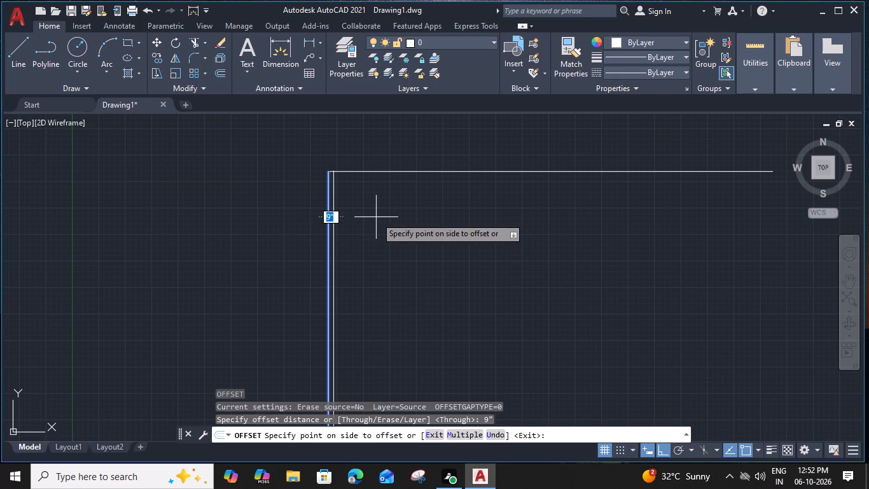
left_click(405, 173)
left_click(397, 223)
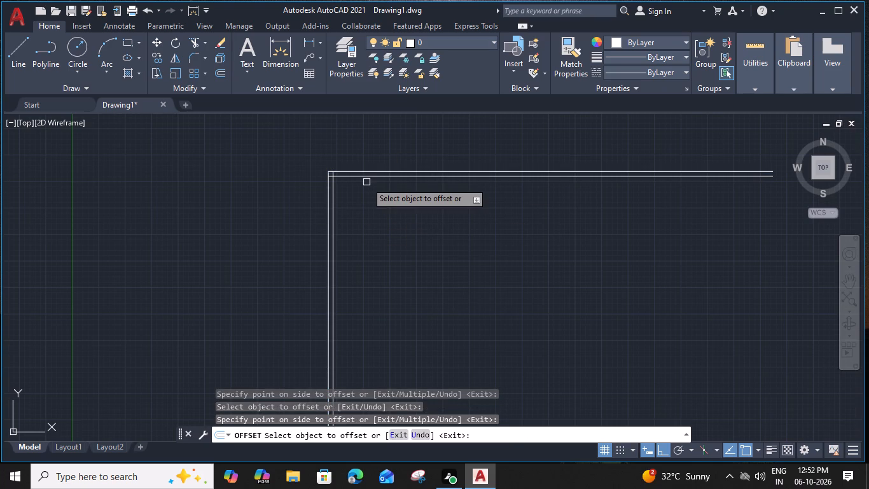
Offset the inner vertical wall line 14' and the inner horizontal wall line 15' inward to lay out the corner room.
left_click(335, 211)
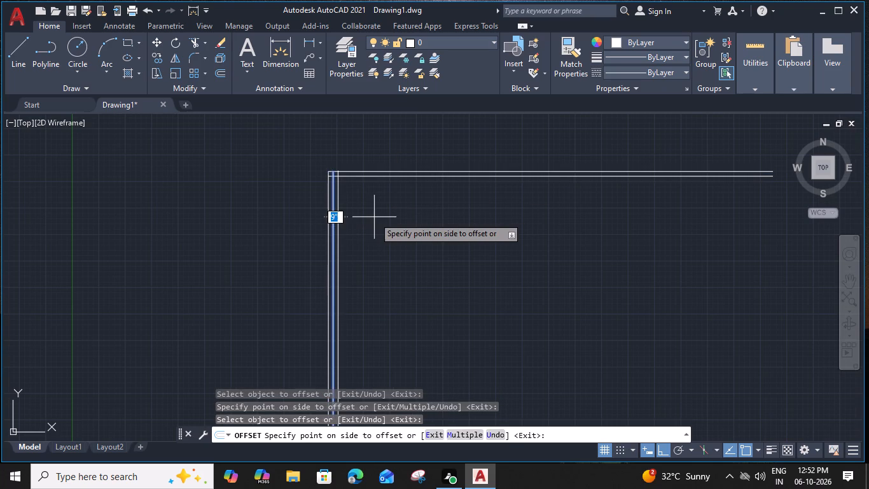
type("14'")
key("space")
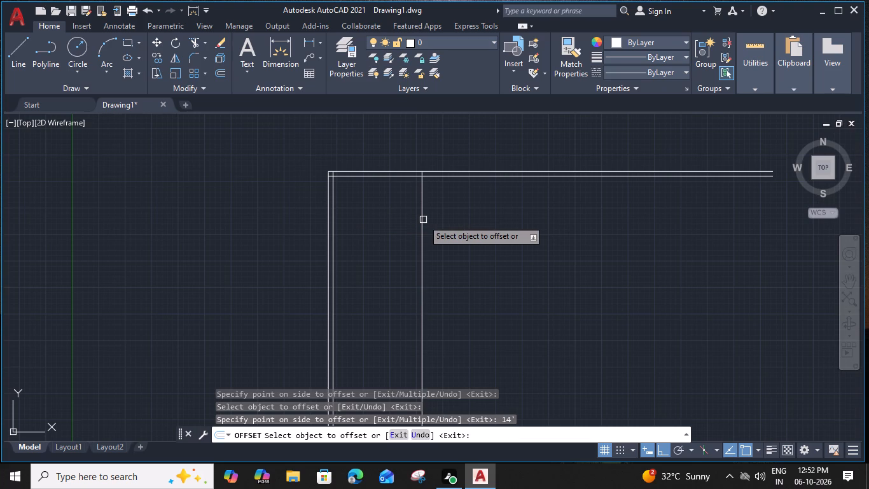
left_click(441, 178)
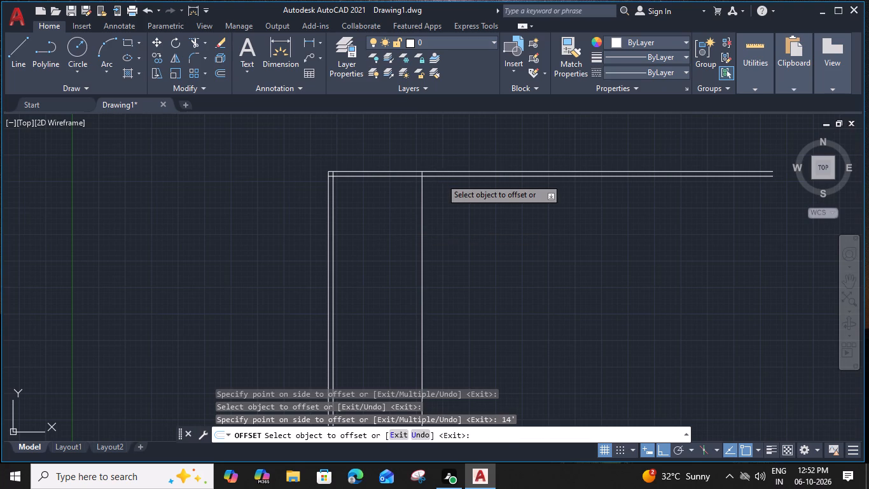
type("15")
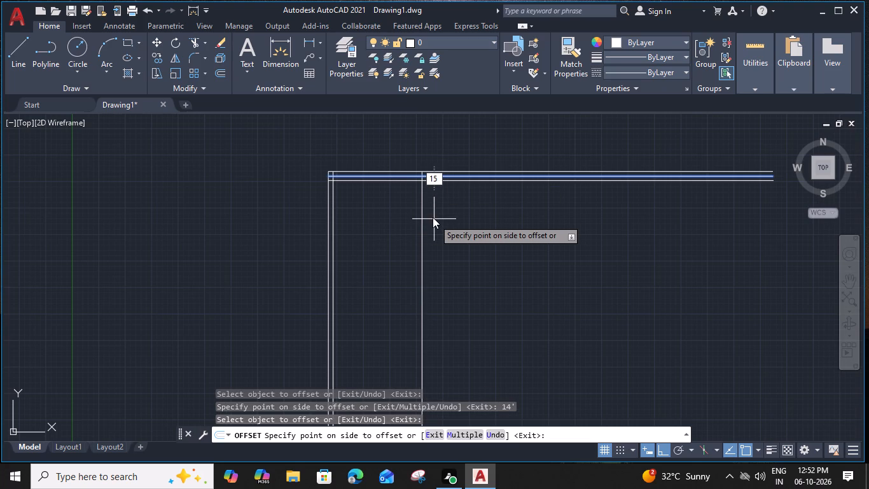
type("'")
key("space")
Offset the two room partition lines 9" outward from the room to give the partitions their thickness.
middle_click_drag(448, 259, 396, 234)
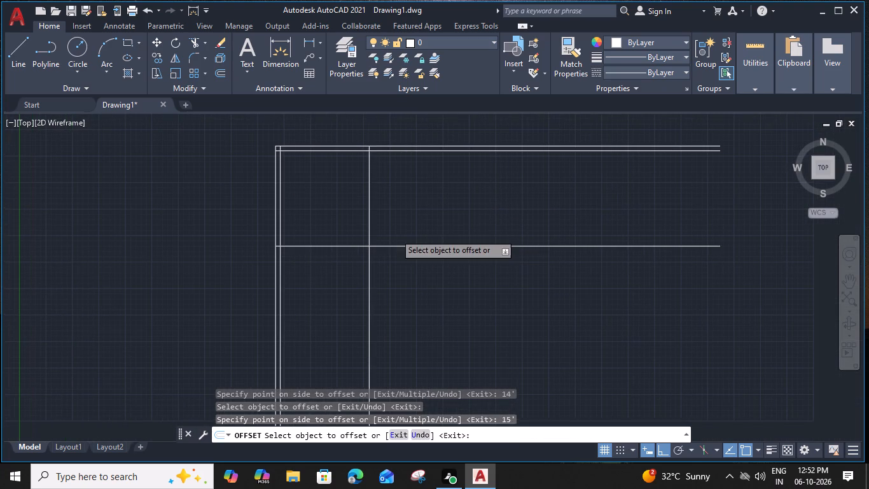
left_click(372, 213)
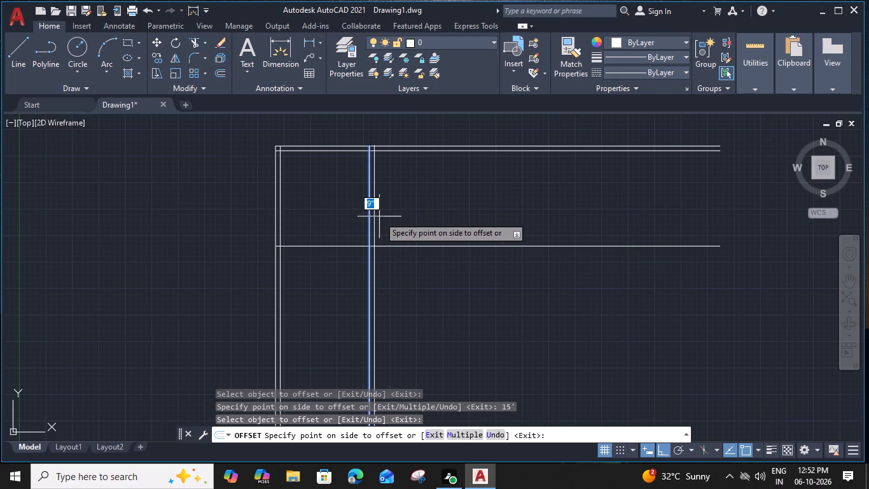
left_click(379, 216)
left_click(352, 245)
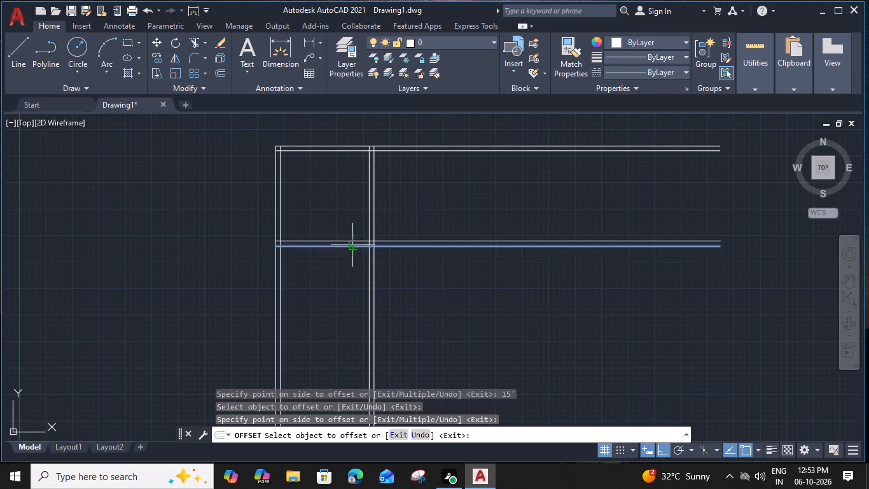
left_click(352, 275)
key("Escape")
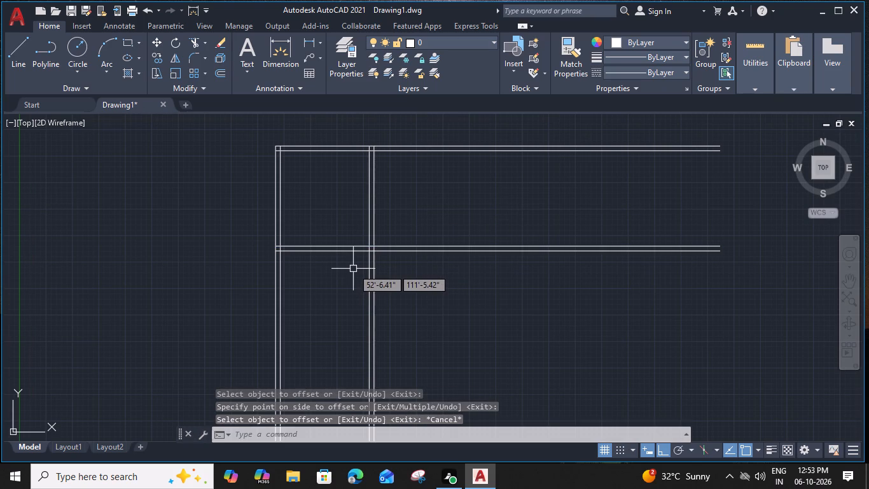
Trim the partition lines that run past the room's outer corner.
type("tr")
key("space")
left_click(358, 290)
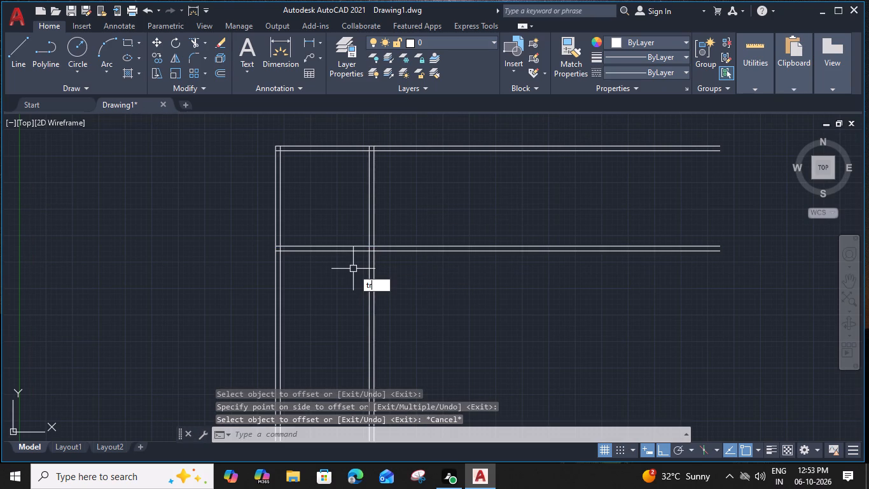
left_click(457, 215)
Trim the overlapping lines where the horizontal partition meets the side wall and at the corner of the two partitions.
scroll(275, 241, "up", 3)
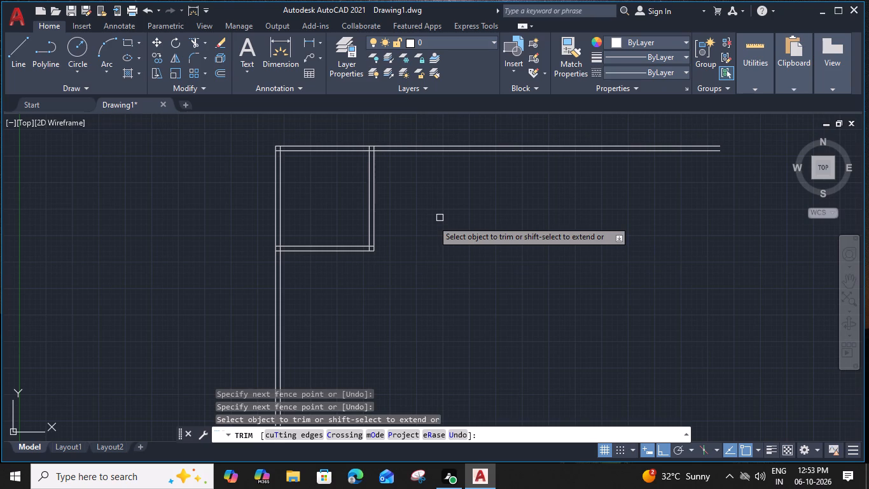
left_click(283, 252)
left_click(282, 290)
left_click(284, 266)
left_click(346, 264)
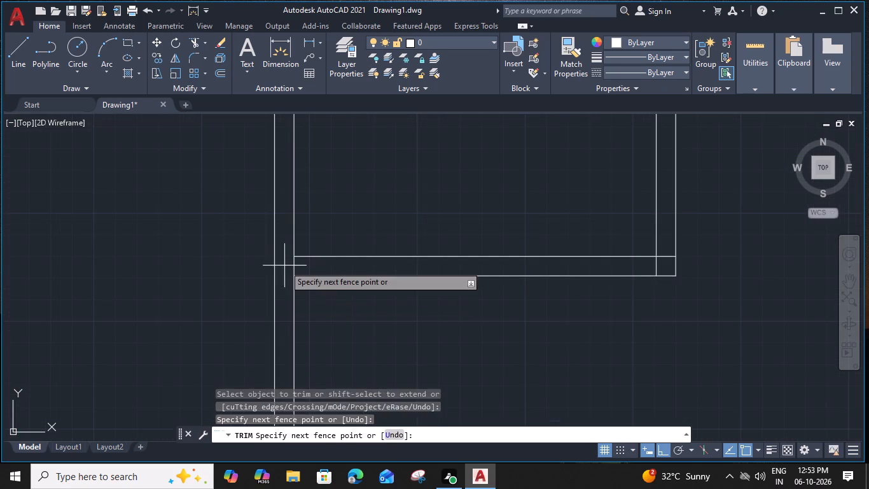
scroll(346, 264, "down", 3)
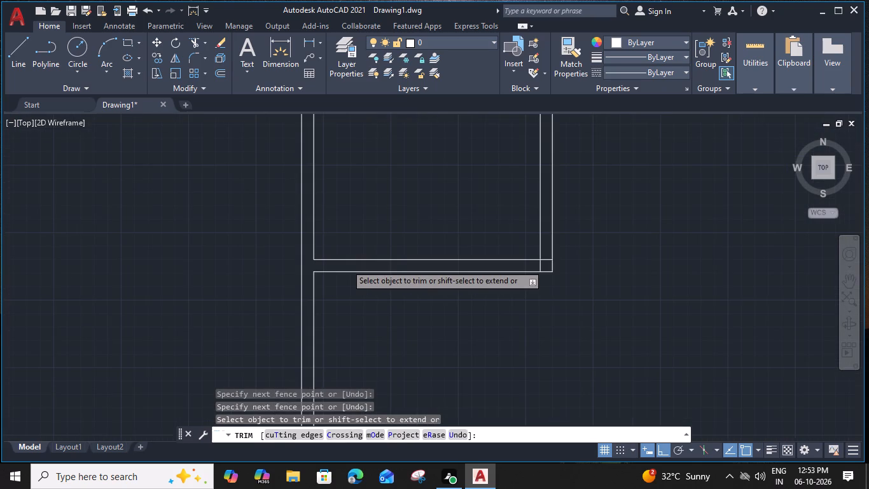
scroll(407, 263, "up", 4)
left_click(442, 273)
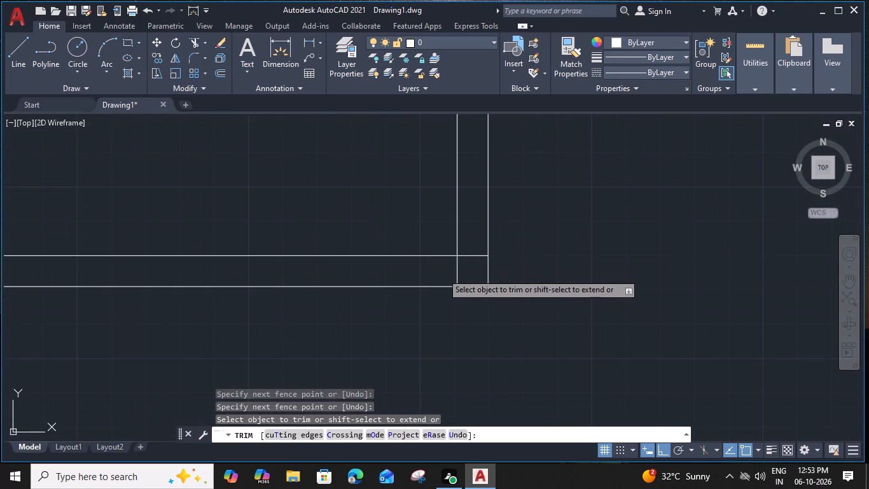
left_click(471, 248)
scroll(471, 248, "down", 3)
Trim the overlapping lines where the vertical partition meets the upper wall and at the outer wall corner.
middle_click_drag(433, 194, 423, 267)
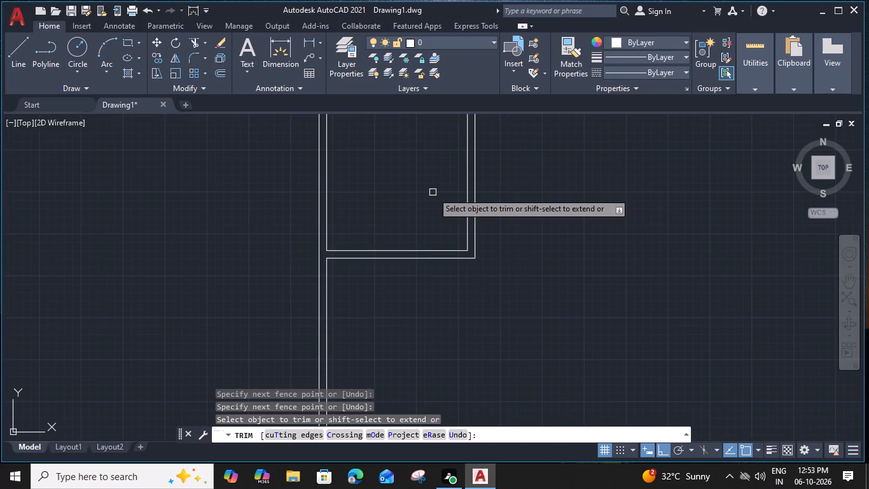
scroll(448, 167, "up", 2)
left_click(466, 173)
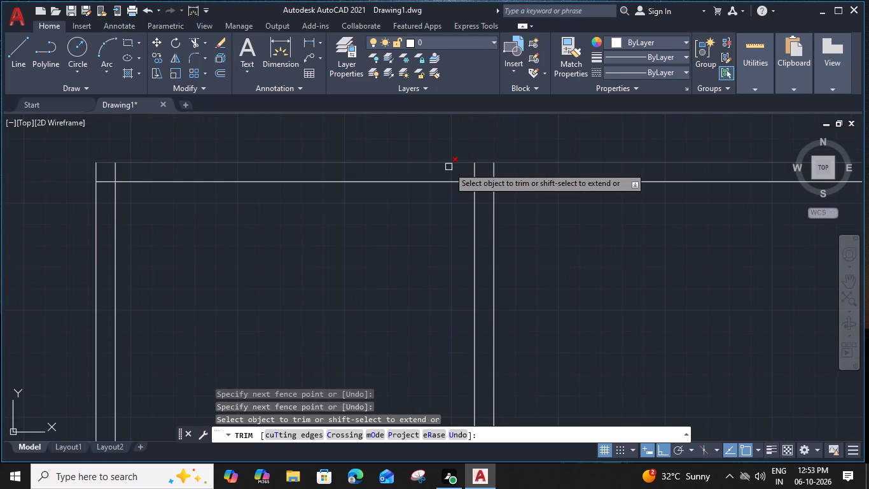
left_click(527, 172)
left_click(482, 173)
left_click(482, 206)
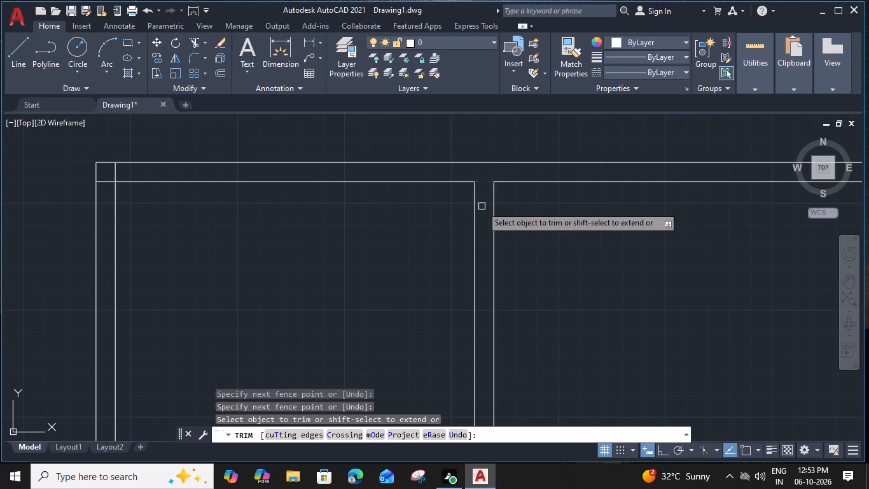
left_click(131, 168)
left_click(104, 184)
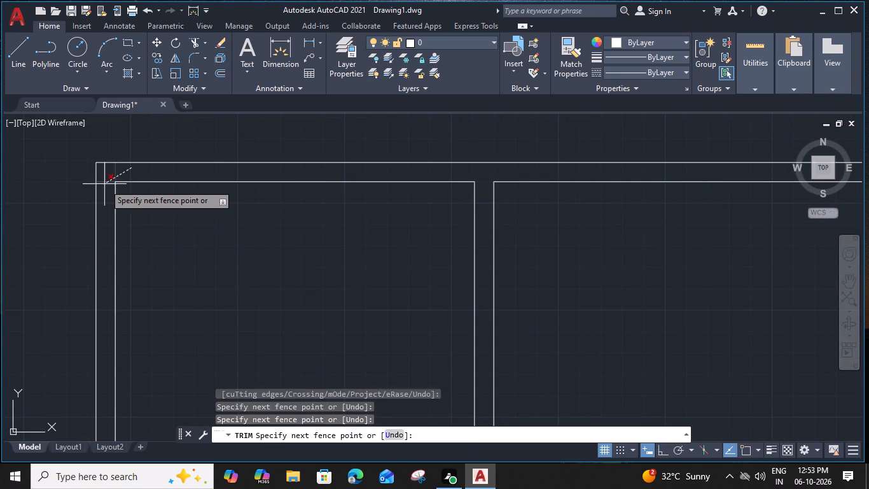
scroll(104, 184, "down", 3)
middle_click_drag(177, 220, 217, 204)
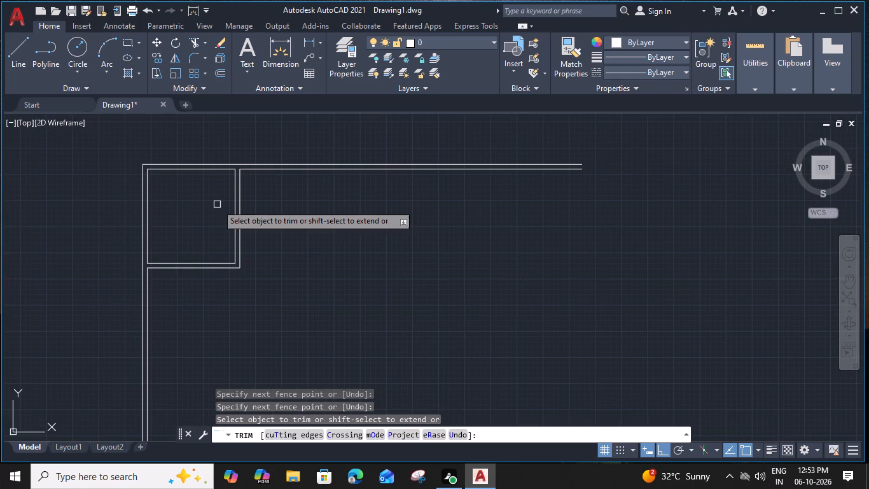
Offset the vertical partition's outer line 6' away from the room, and offset the new line 9" further for the wall thickness.
key("Escape")
middle_click_drag(210, 255, 339, 239)
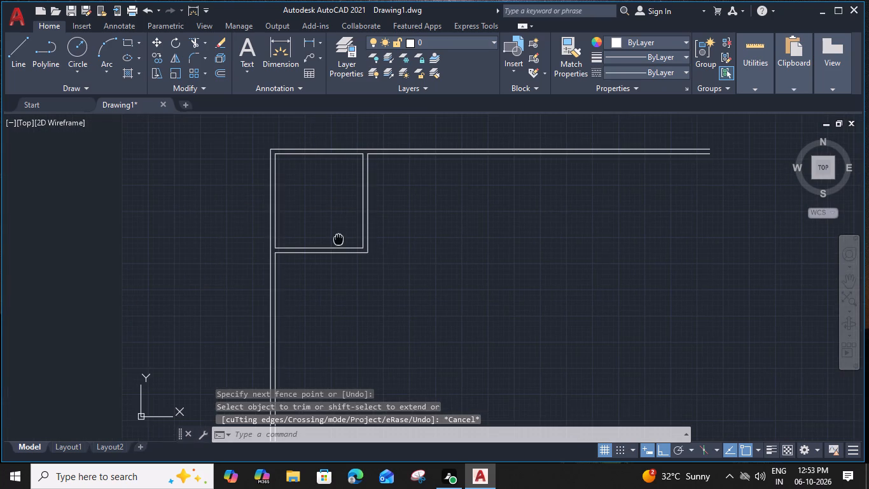
middle_click_drag(339, 239, 339, 239)
scroll(321, 218, "up", 1)
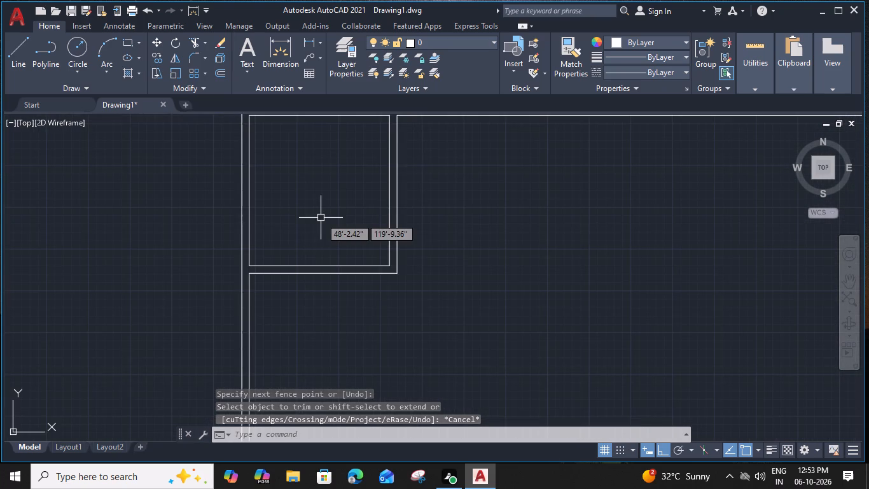
left_click(396, 194)
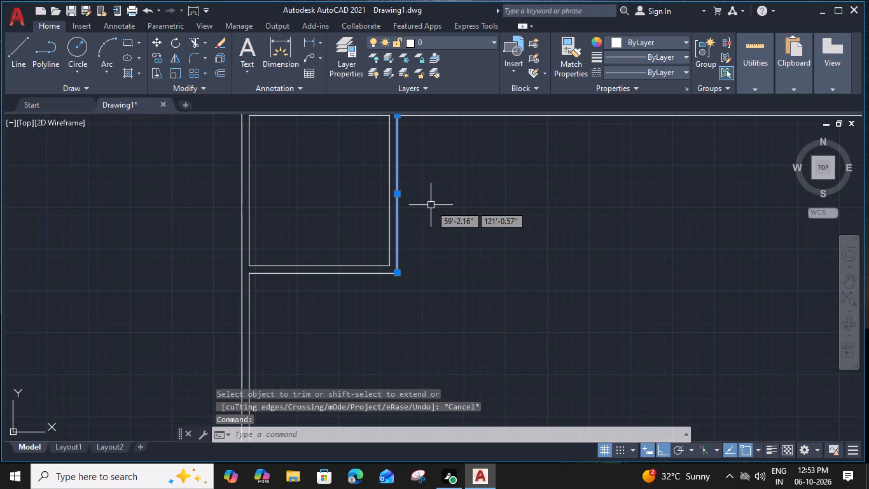
type("o")
key("space")
type("6'")
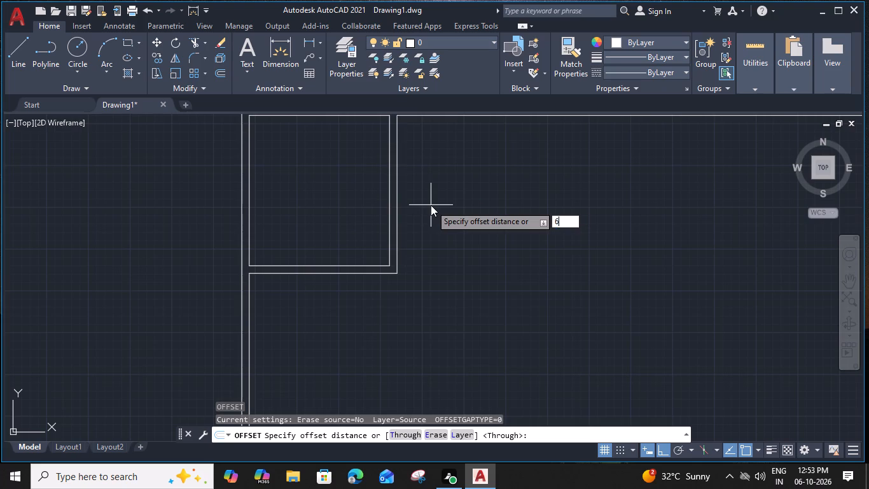
key("space")
left_click(446, 208)
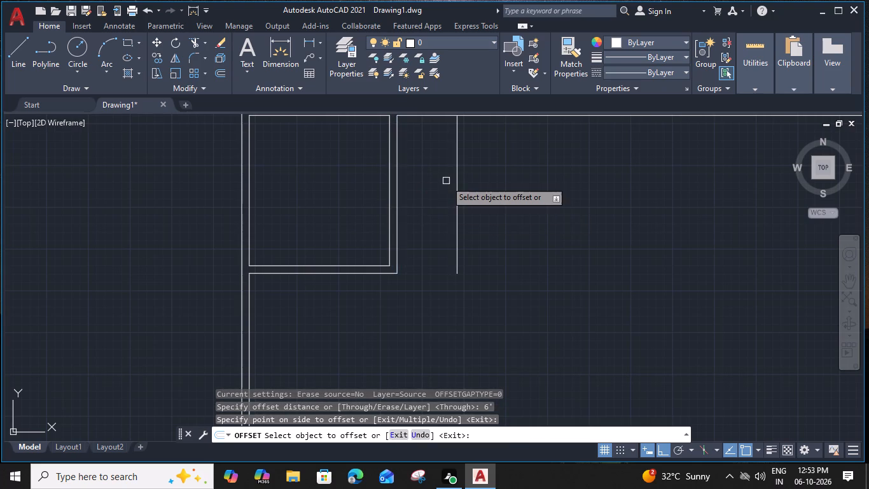
left_click(458, 183)
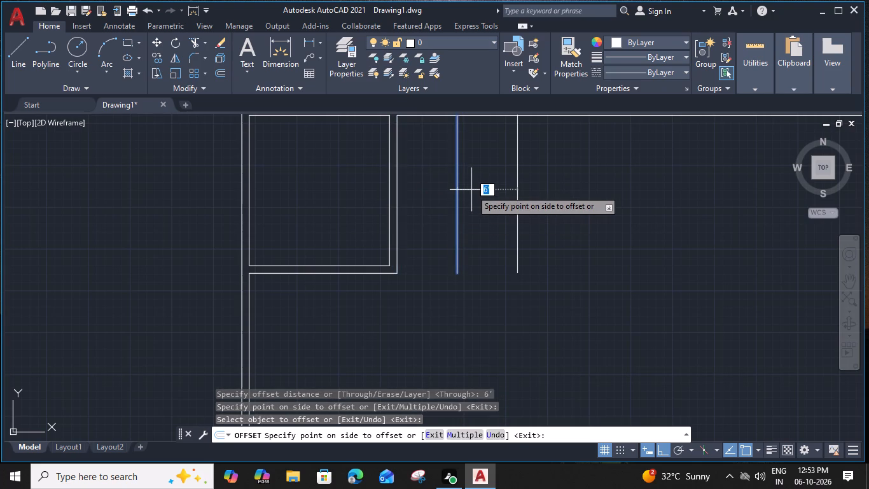
key("9")
key("shift+quotedbl")
key("Return")
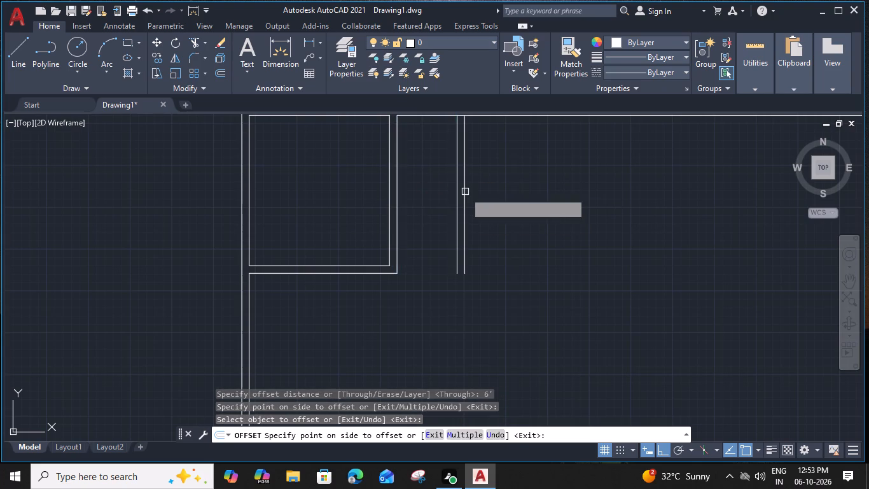
Offset the upper wall's inner line 9' down, and offset the new line 6" further down for the wall thickness.
left_click(443, 118)
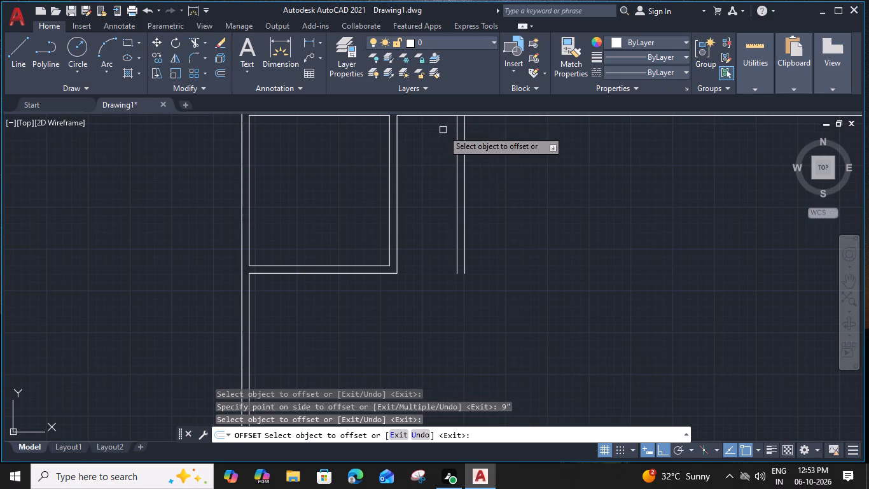
middle_click_drag(443, 130, 441, 146)
left_click(440, 131)
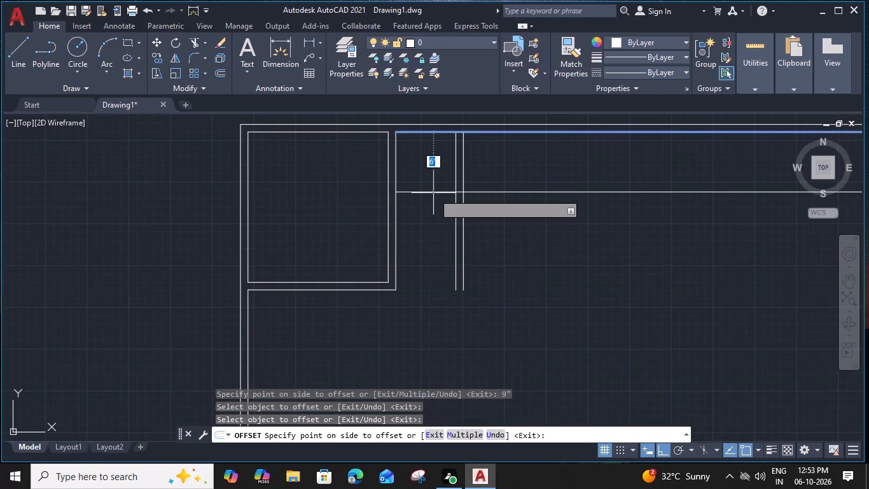
type("9'")
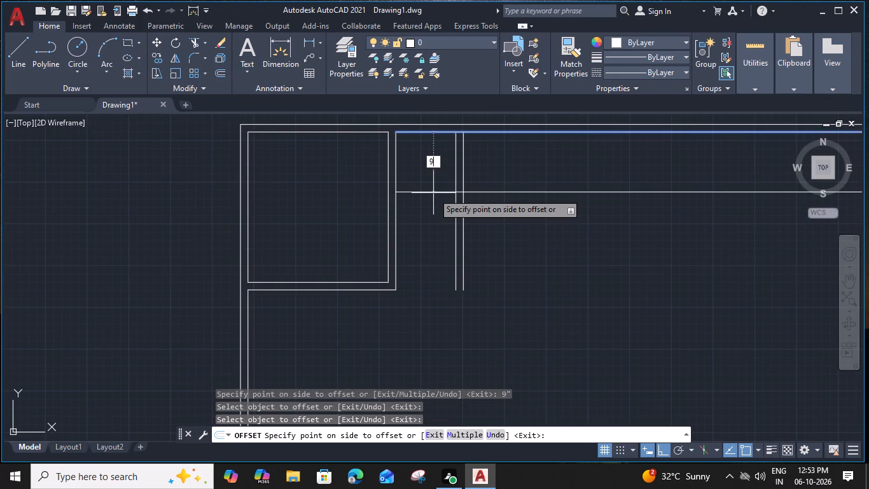
key("space")
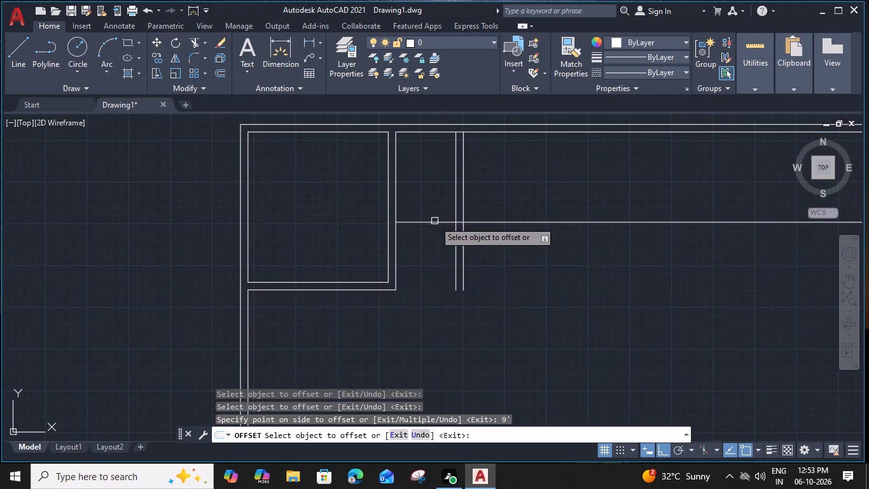
left_click(434, 221)
key("6")
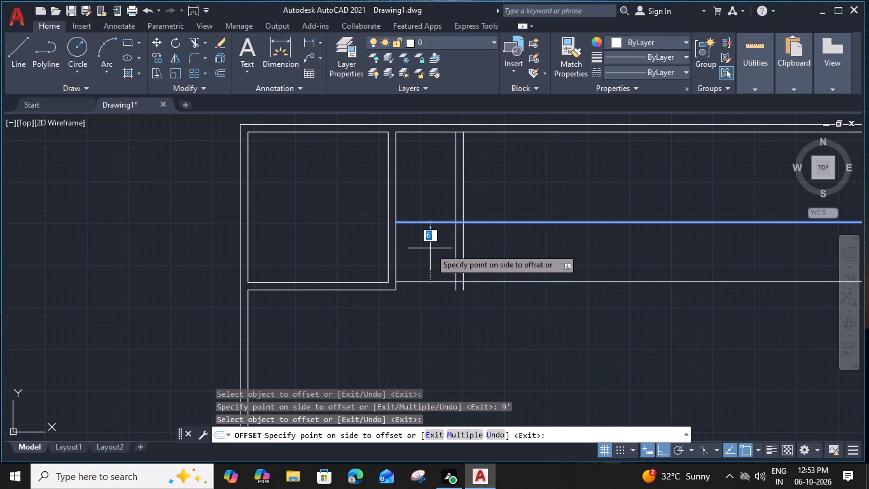
key("shift+quotedbl")
key("Return")
Offset the first room's lower partition line 18' down, and offset the new line 9" further down for the wall thickness.
middle_click_drag(421, 265, 421, 253)
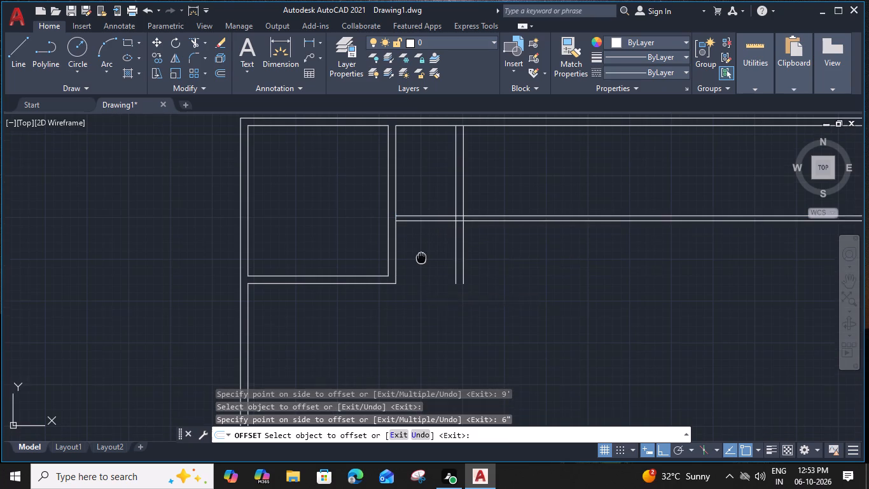
middle_click_drag(421, 253, 428, 188)
left_click(322, 215)
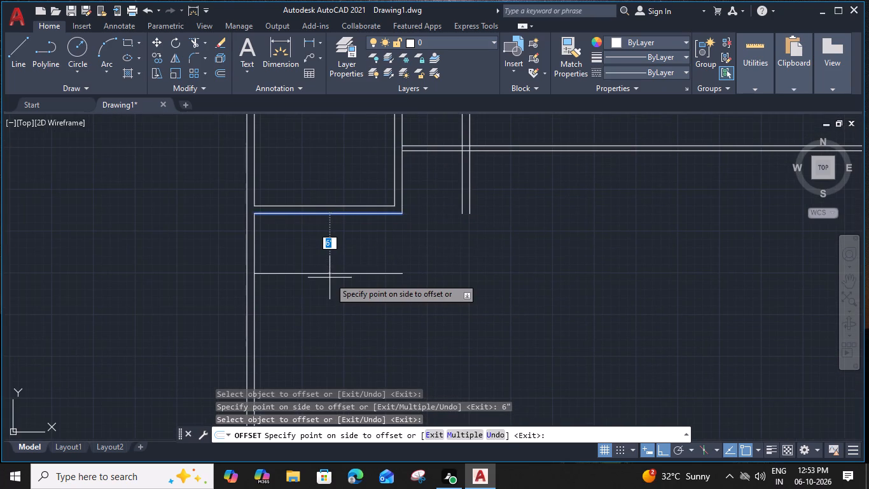
type("18'")
key("space")
middle_click_drag(330, 288, 342, 161)
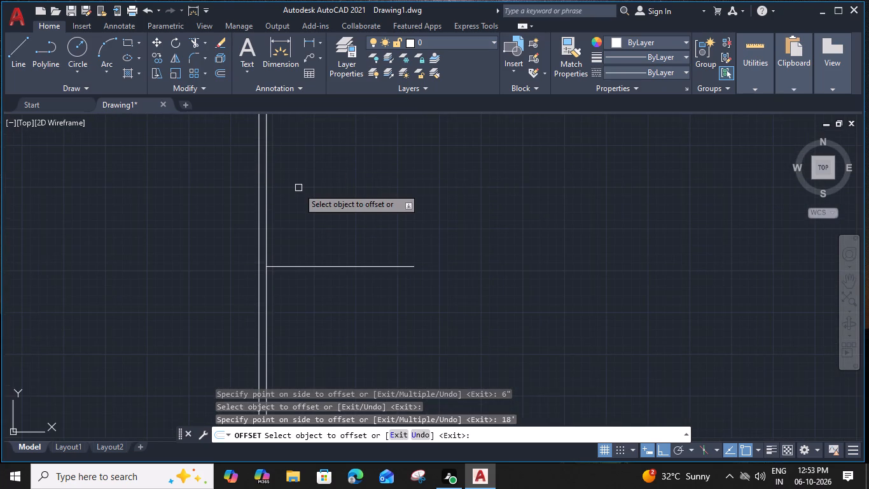
scroll(299, 187, "down", 1)
middle_click_drag(300, 186, 293, 216)
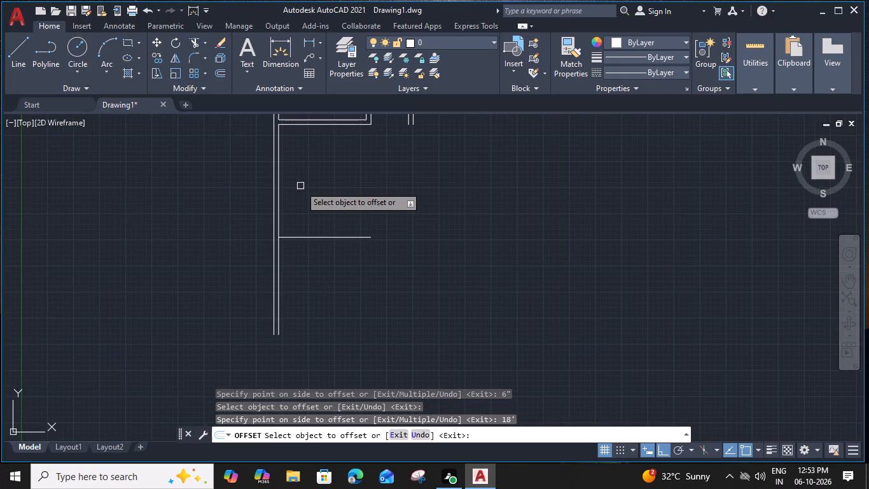
left_click(316, 270)
key("9")
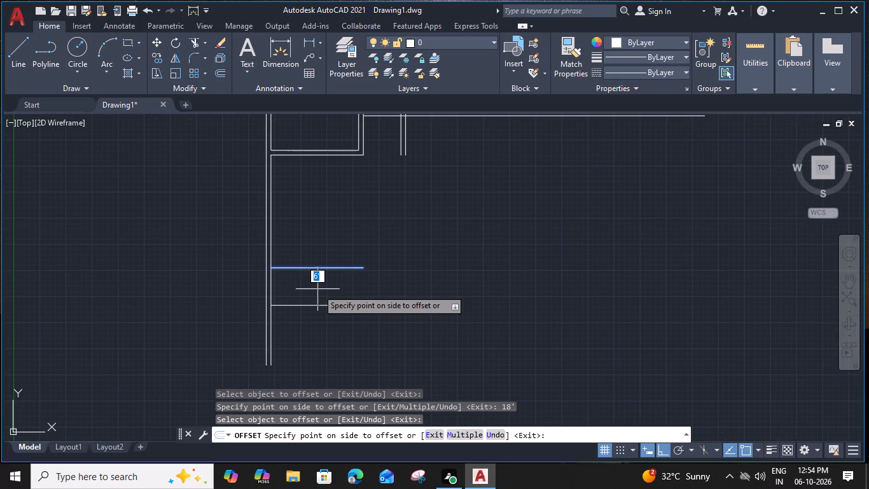
key("shift+quotedbl")
key("Return")
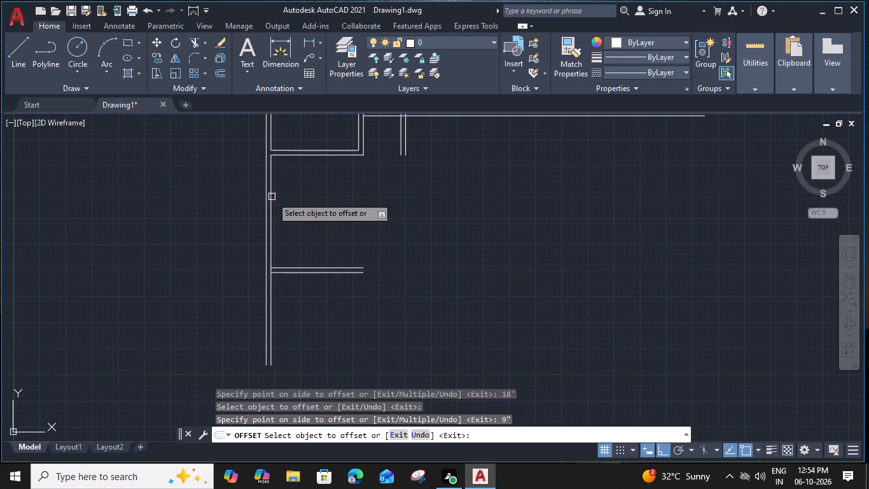
Offset the side wall's inner line 16' inward, and offset the new line 9" further inward for the wall thickness.
left_click(272, 197)
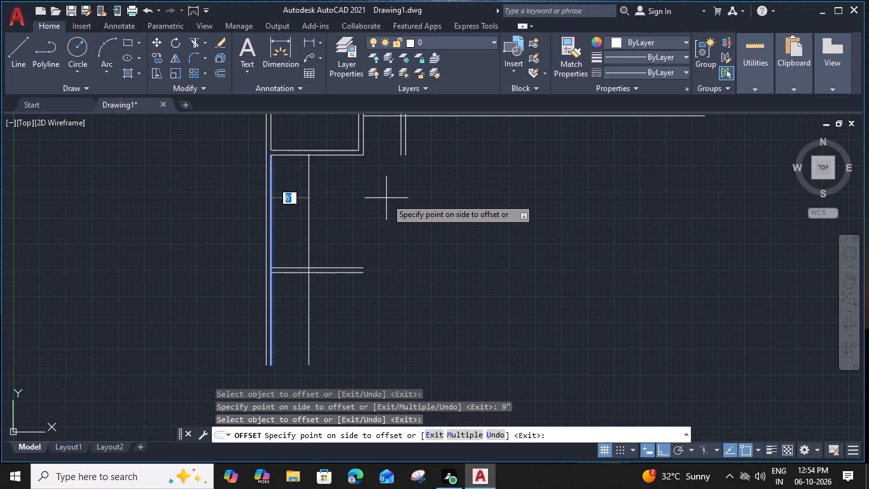
key("1")
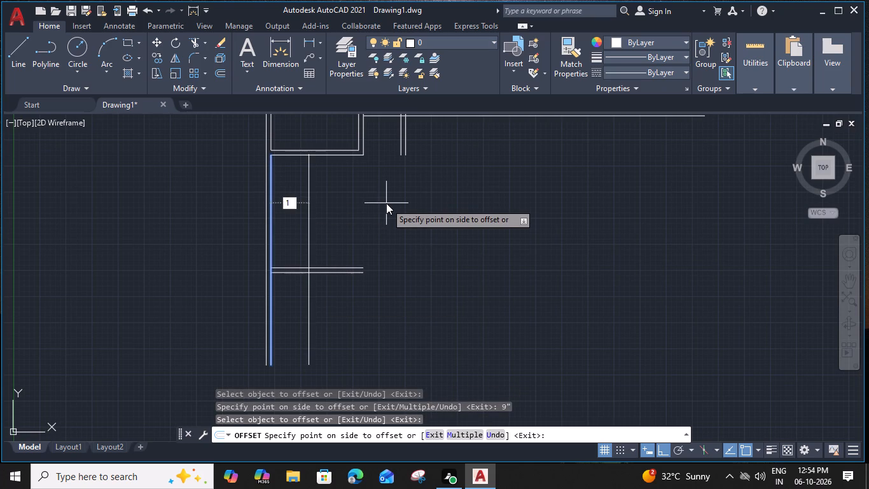
type("6'")
key("space")
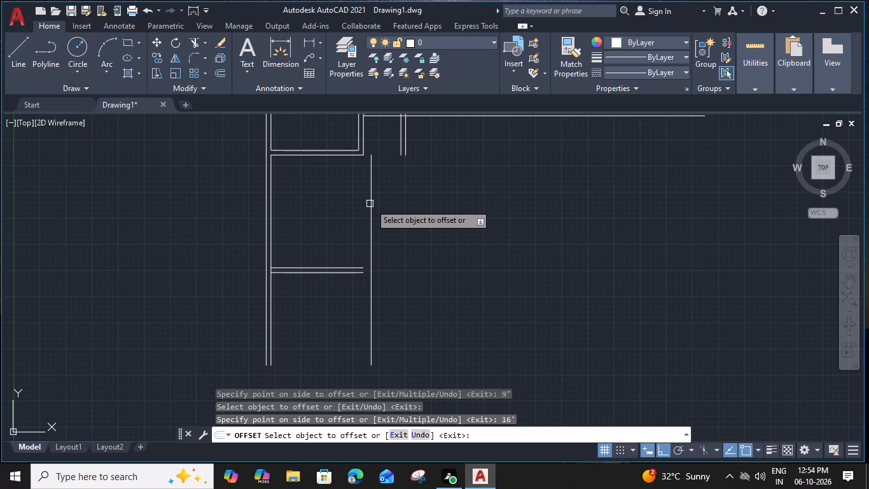
left_click(371, 204)
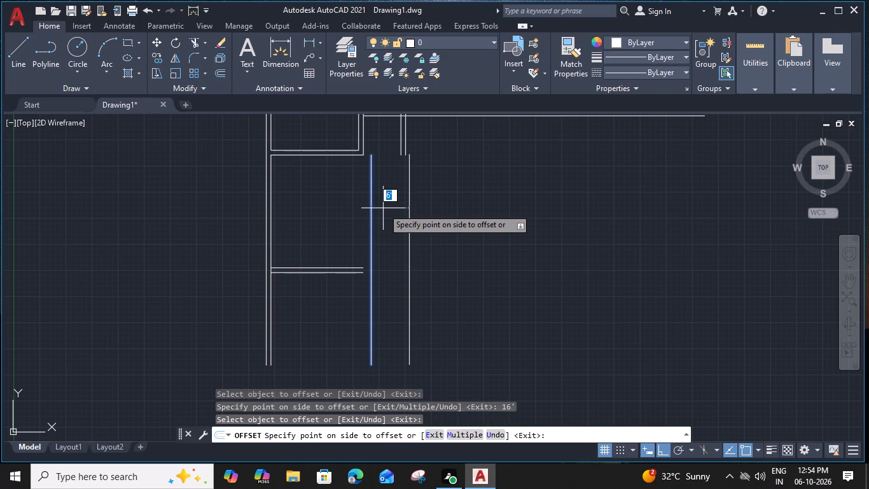
key("9")
key("shift+quotedbl")
key("Return")
Offset the new horizontal partition's lower line 10' down, and offset the result 9" further down for the wall thickness.
middle_click_drag(339, 262, 340, 206)
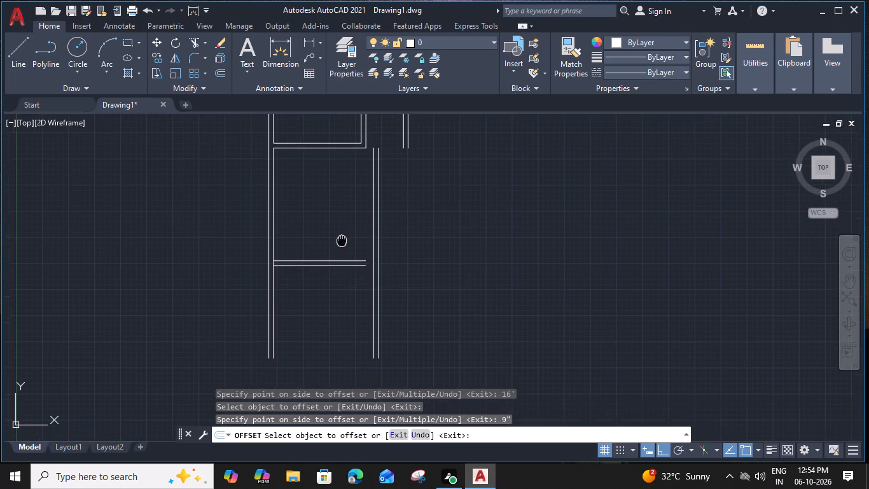
middle_click_drag(340, 206, 336, 166)
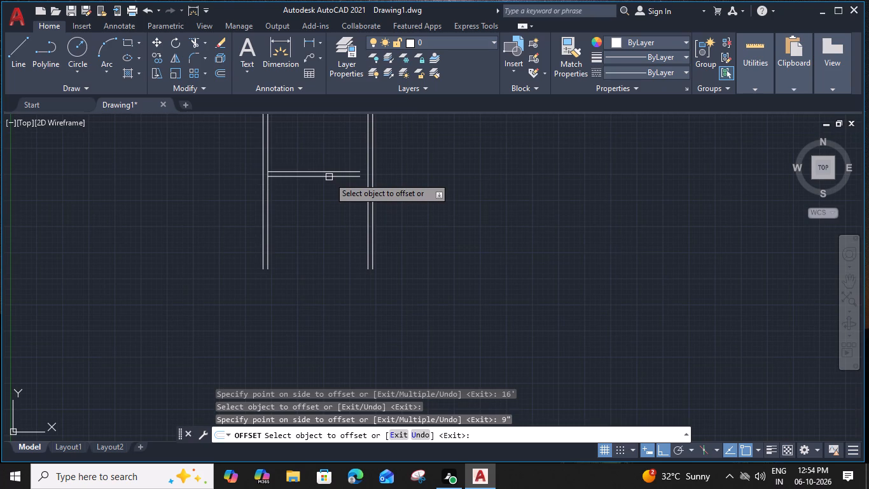
left_click(329, 177)
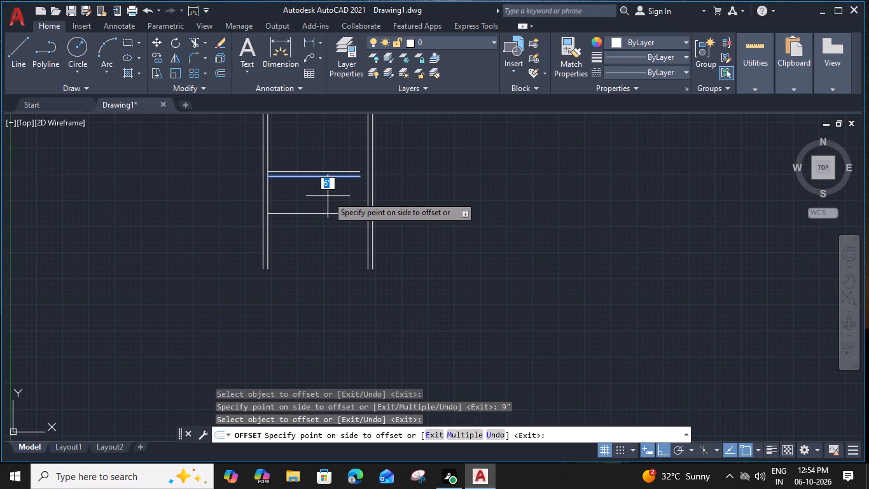
type("10'")
key("space")
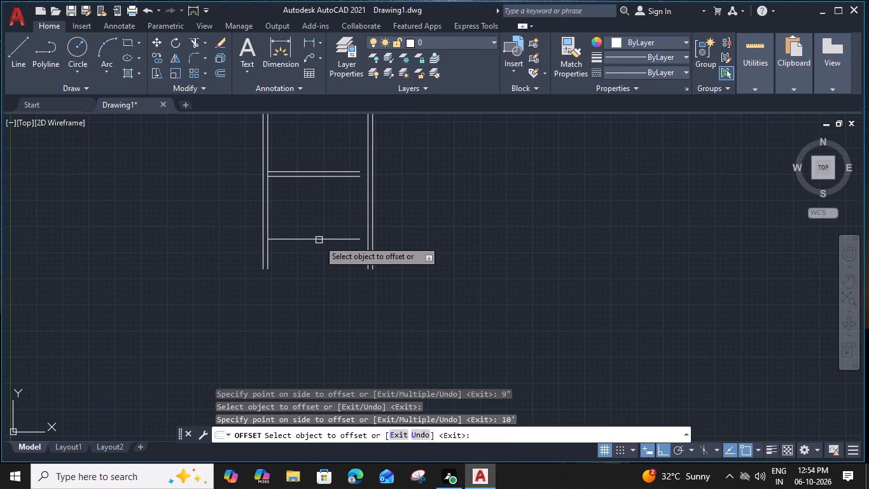
left_click(319, 240)
key("9")
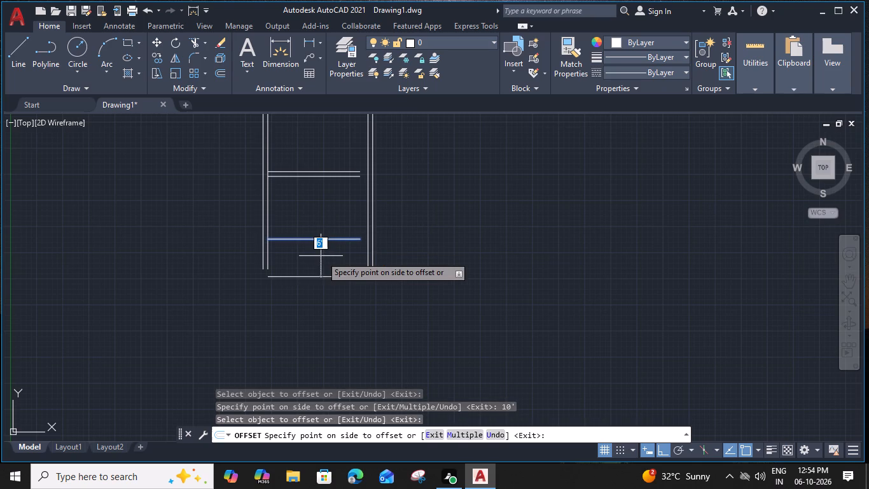
key("shift+quotedbl")
key("Return")
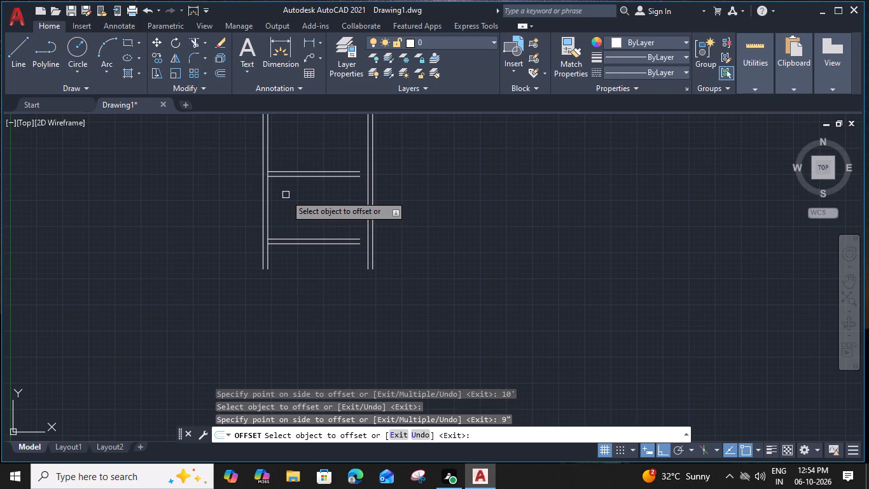
key("Escape")
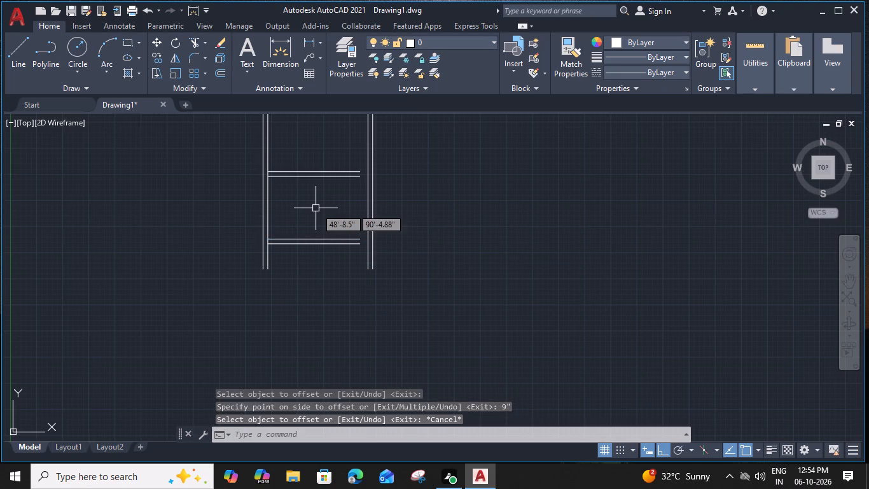
Trim the side wall's inner line where the horizontal partition below the 18' room meets it.
key("t")
key("r")
type("v")
key("space")
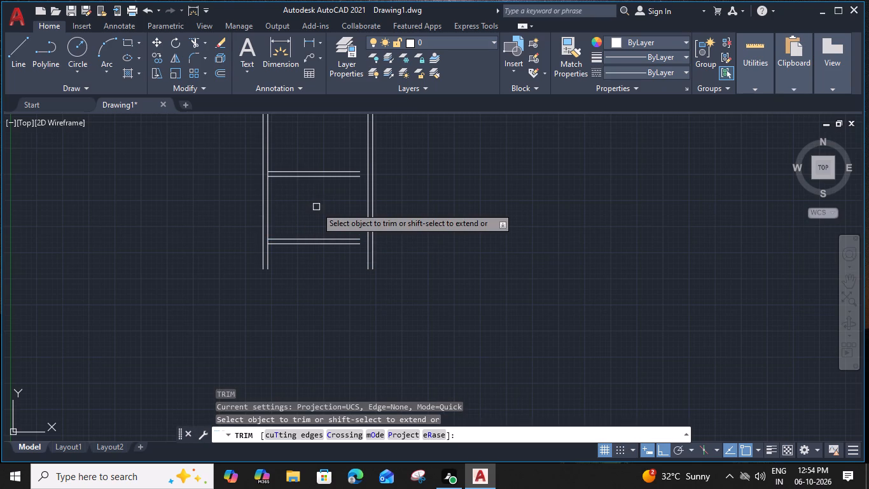
scroll(261, 146, "up", 3)
left_click(284, 239)
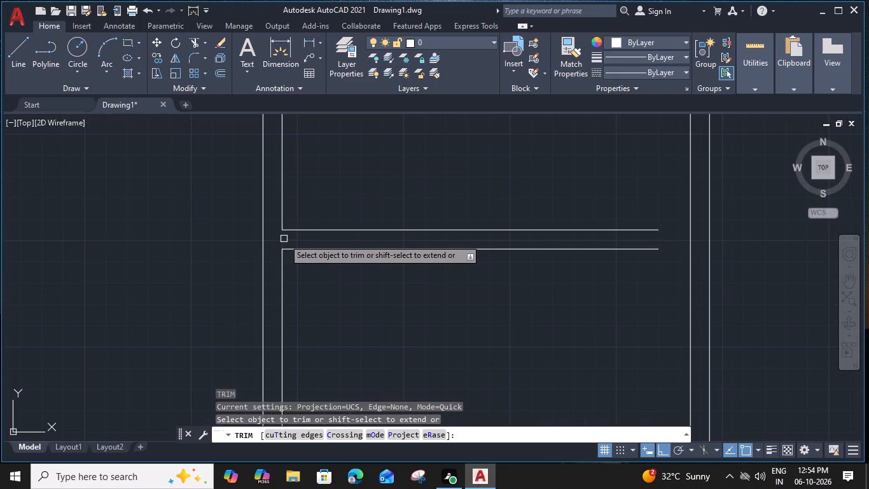
Extend both lines of the horizontal partition below the 18' room to the new vertical partition.
scroll(284, 237, "down", 4)
left_click(323, 229, "shift")
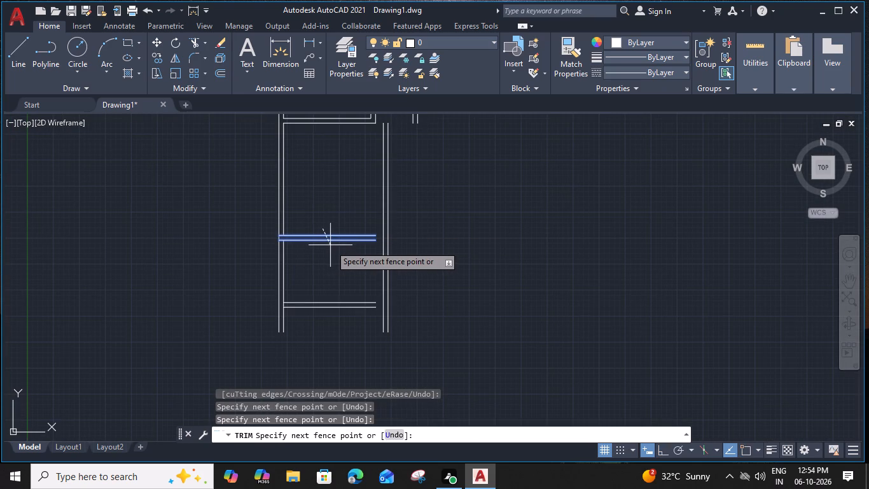
left_click(338, 246, "shift")
left_click(354, 233, "shift")
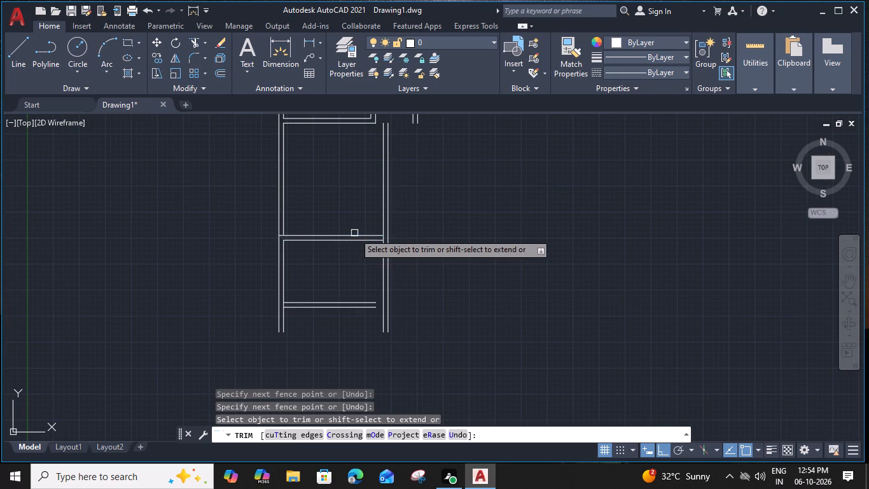
Clean up both ends of the horizontal partition below the 18' room, extending its lower line and trimming the vertical partition lines below it.
scroll(279, 233, "up", 2)
left_click(284, 237)
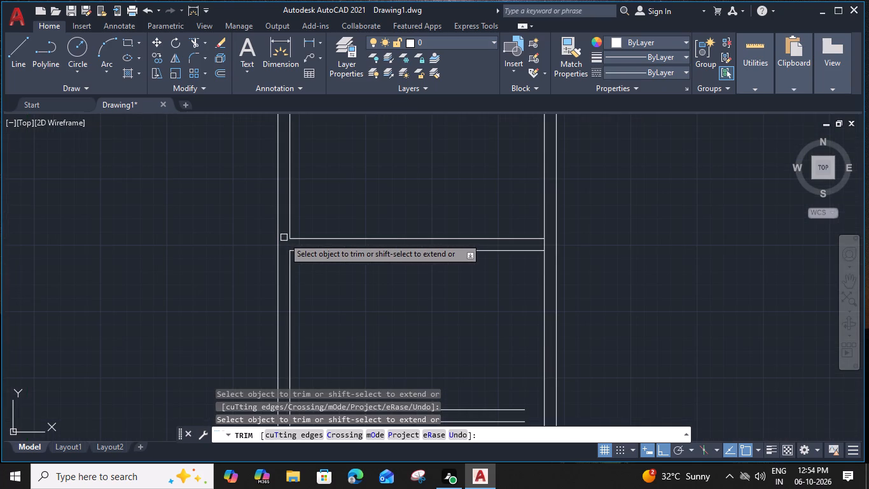
left_click(515, 249, "shift")
scroll(562, 271, "down", 1)
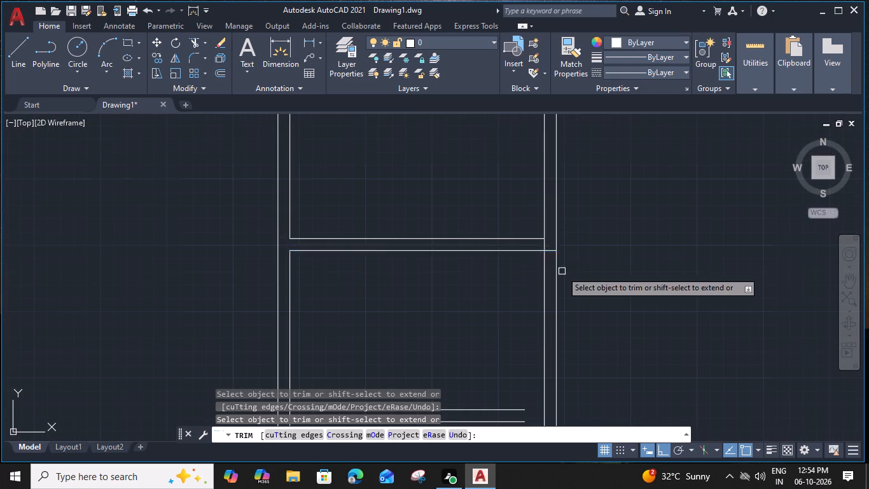
scroll(562, 271, "down", 2)
left_click(567, 287)
left_click(541, 288)
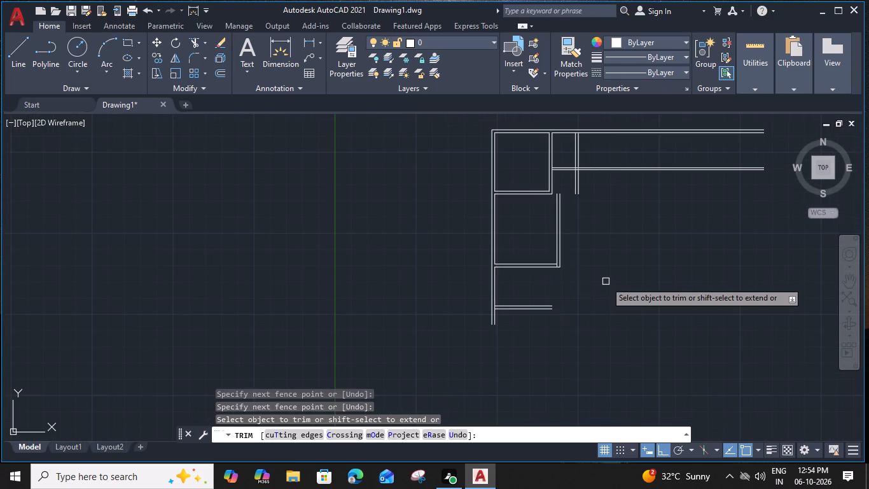
Extend and trim the lines above the 18' room so its vertical partition forms a clean corner with the horizontal partition and the upper room's wall.
middle_click_drag(545, 279, 525, 280)
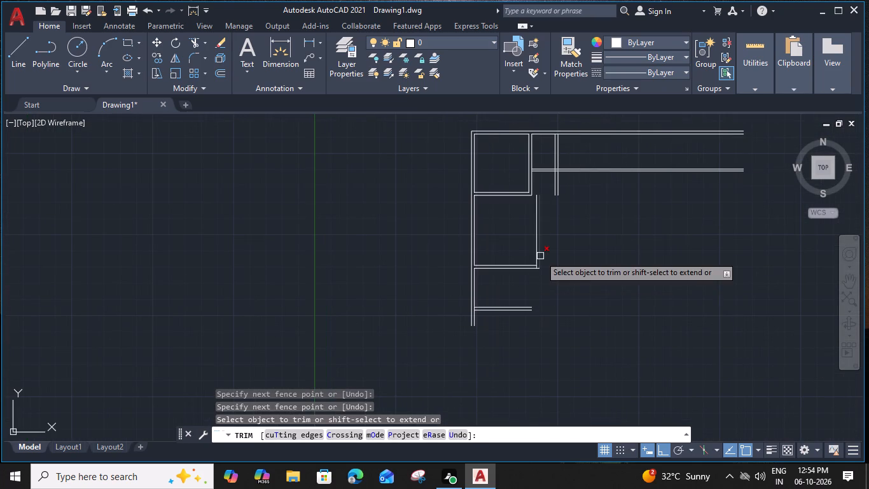
scroll(534, 177, "up", 3)
left_click(511, 250, "shift")
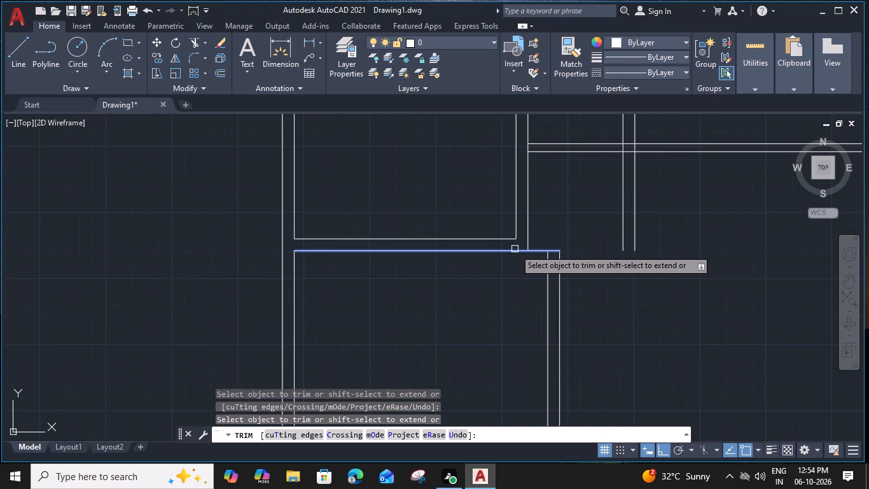
left_click(515, 249, "shift")
left_click(497, 238, "shift")
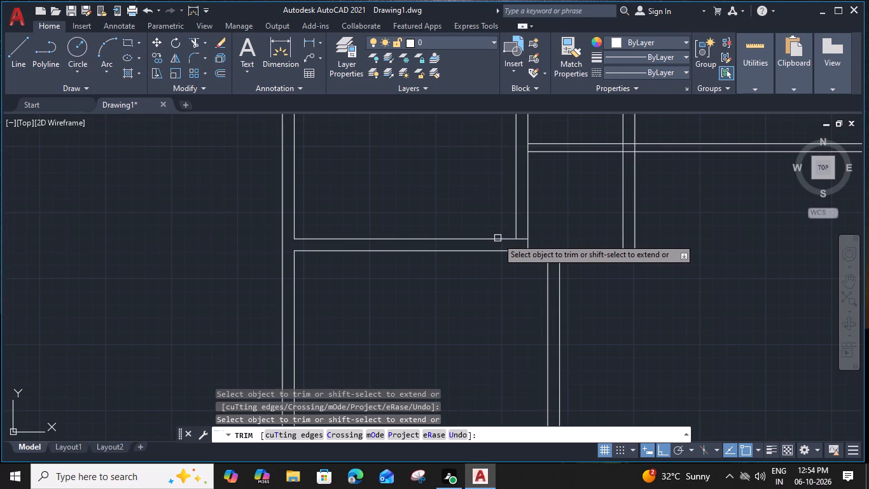
left_click(504, 237, "shift")
left_click(559, 267, "shift")
left_click(555, 252)
left_click(609, 239)
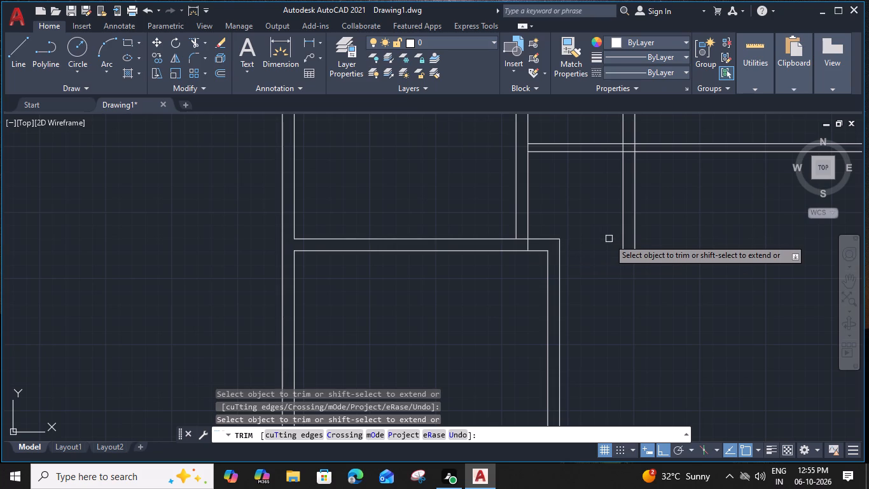
left_click(530, 242)
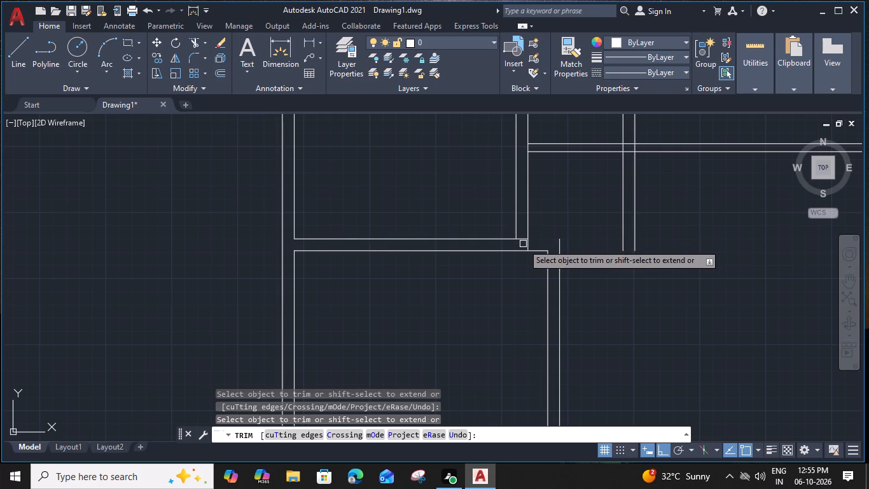
left_click(493, 239, "shift")
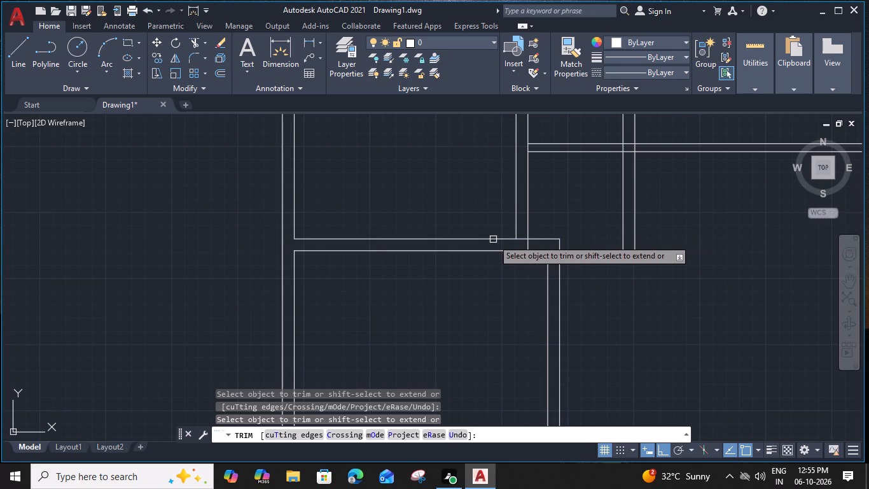
left_click(530, 246)
left_click(523, 240)
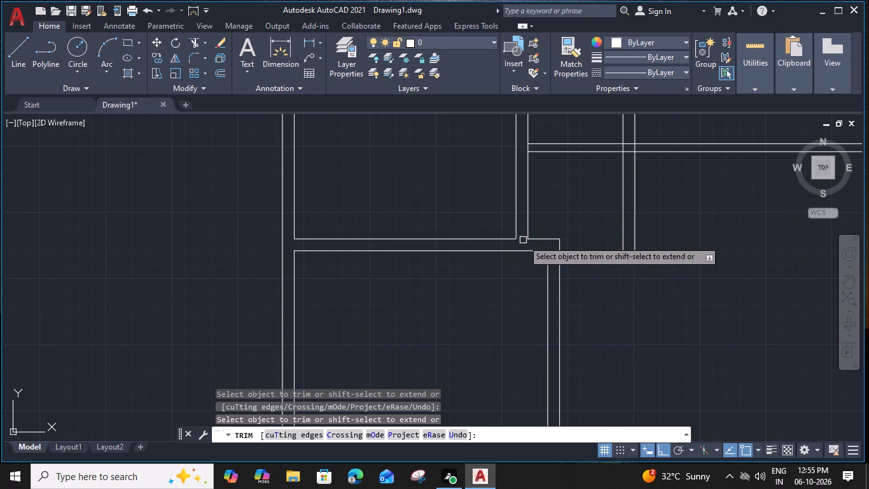
Trim the overlapping lines where the long horizontal wall meets the upper room's vertical wall and the short vertical partition beside it.
middle_click_drag(536, 187, 423, 236)
scroll(410, 195, "up", 1)
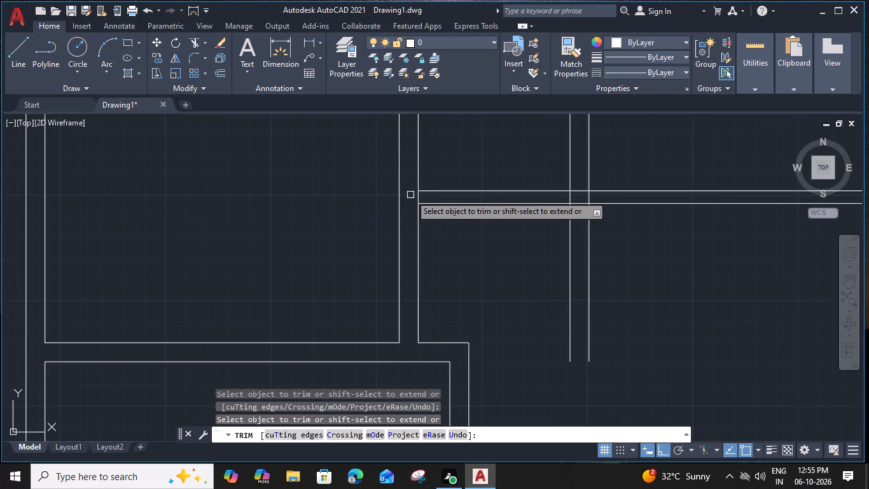
left_click(415, 198)
scroll(449, 197, "down", 1)
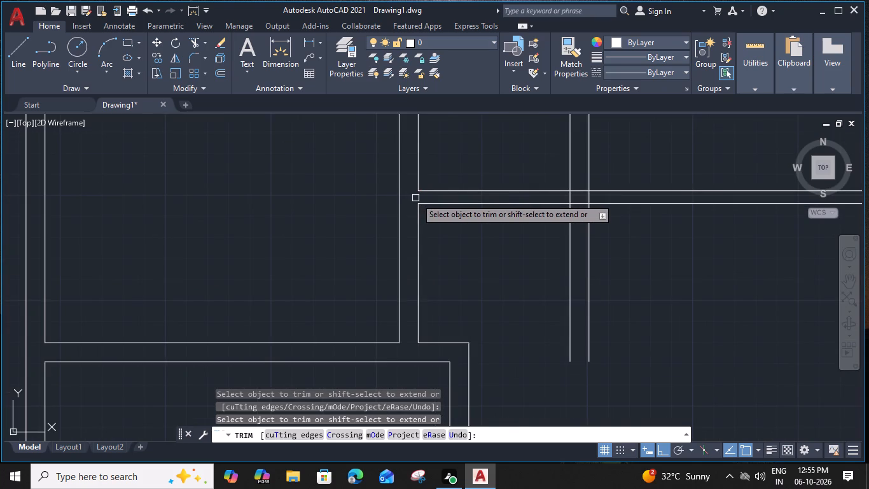
scroll(520, 196, "up", 1)
left_click(531, 201)
left_click(539, 189)
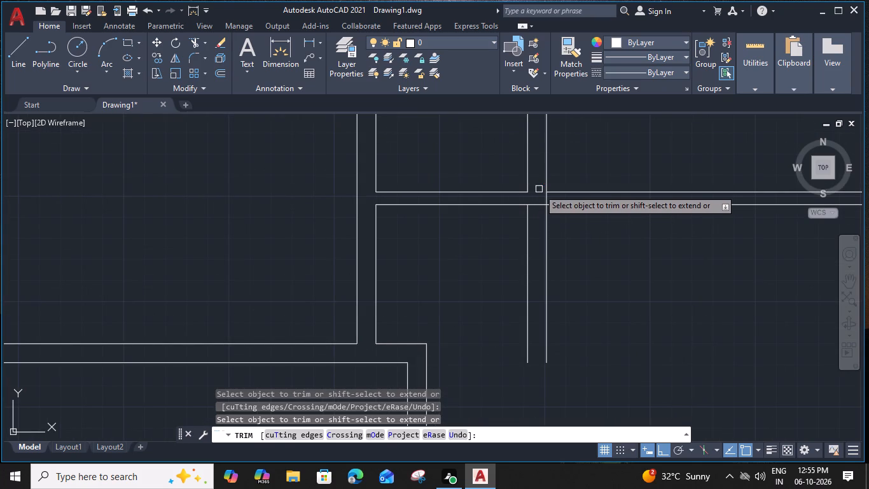
Trim the top outer wall's inner line where the short vertical partition meets it.
scroll(537, 209, "down", 2)
middle_click_drag(524, 141, 510, 208)
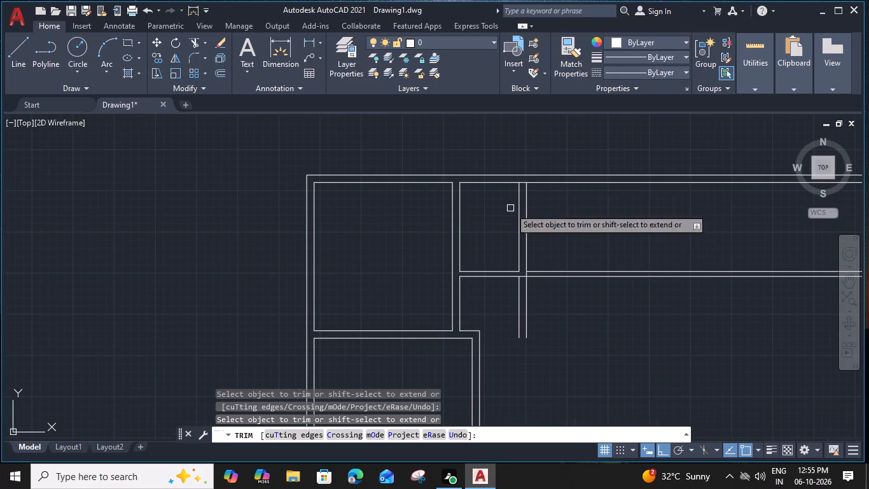
scroll(524, 180, "up", 3)
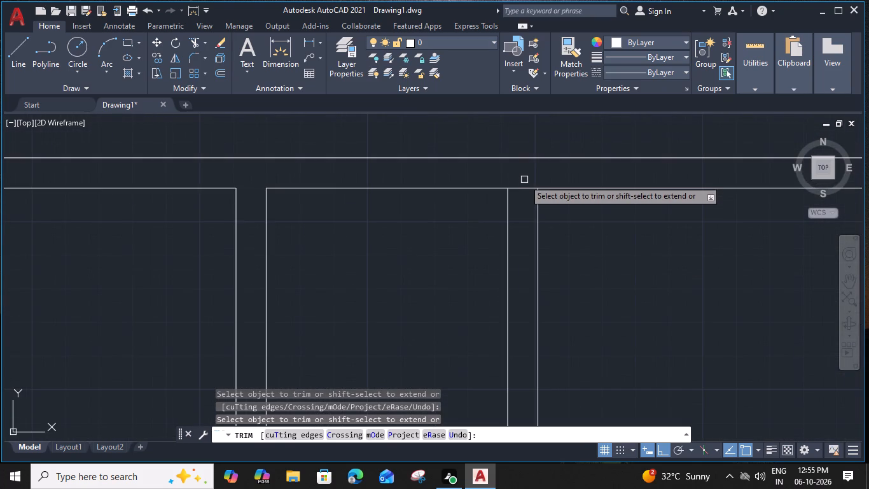
left_click(528, 189)
scroll(524, 192, "down", 3)
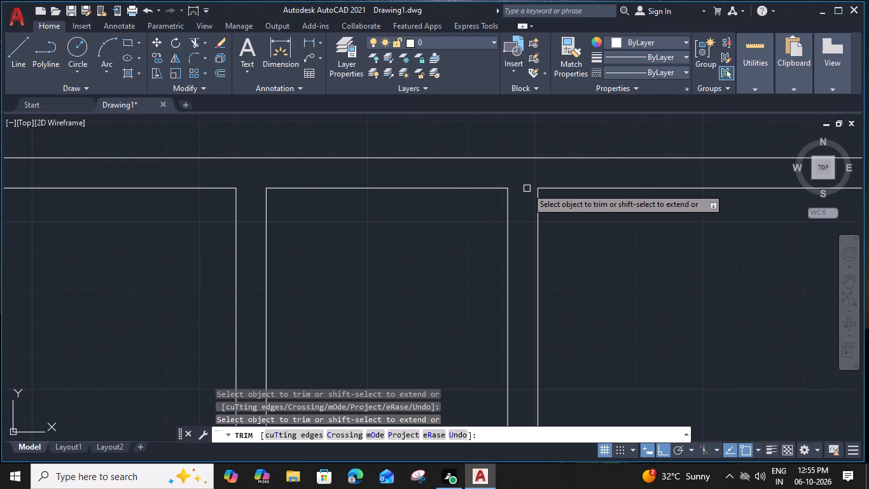
middle_click_drag(480, 246, 469, 171)
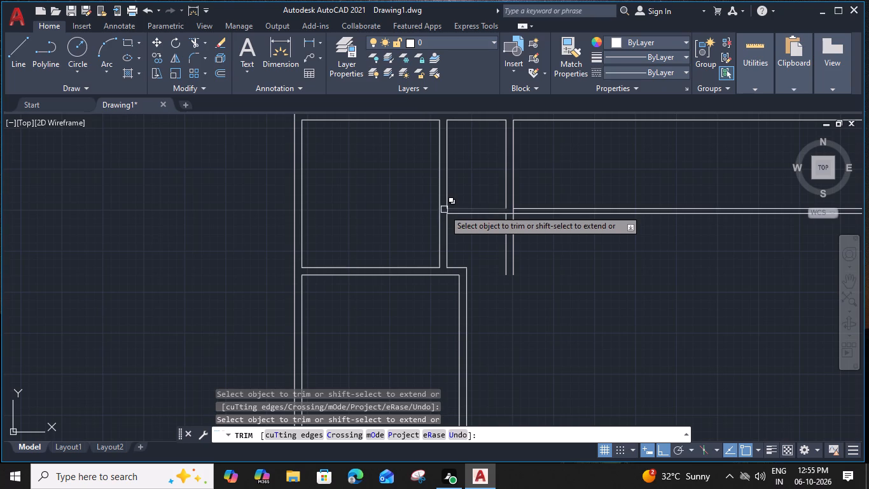
left_click(483, 243, "shift")
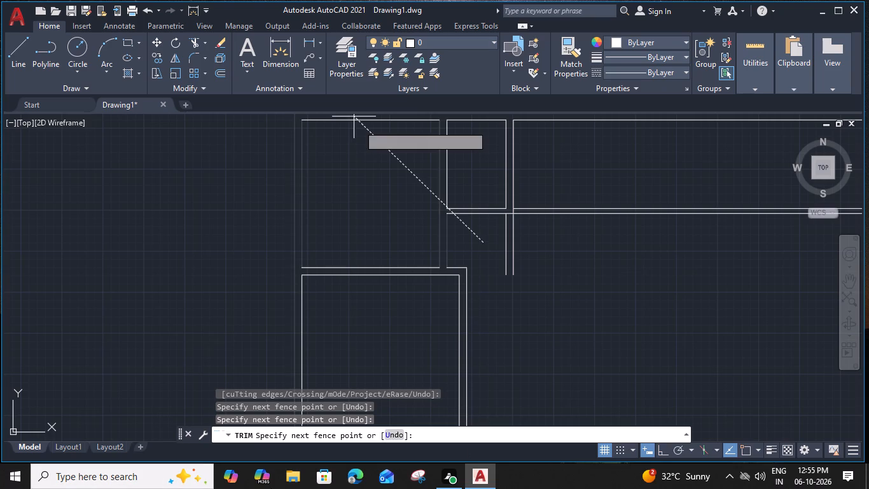
left_click(493, 320)
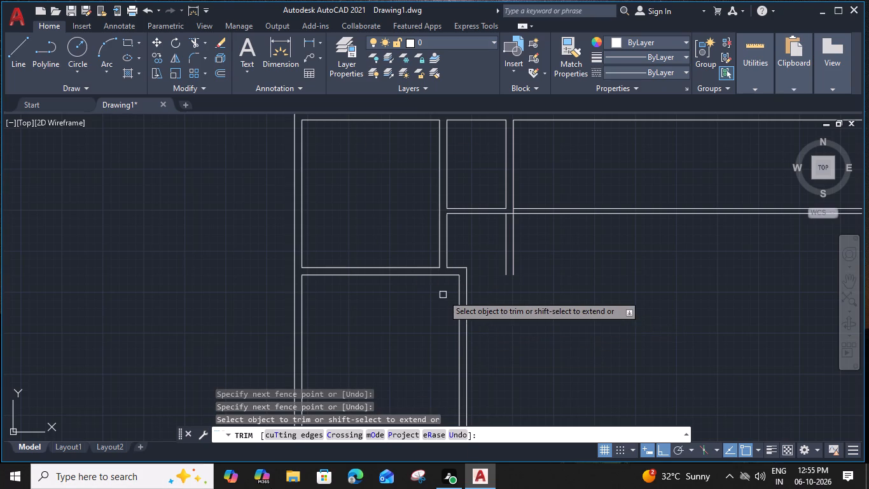
key("Escape")
Offset the side wall's inner line 8' into the room below the 18' room, and offset the new line 6" further inward for a thin partition.
middle_click_drag(502, 307, 499, 101)
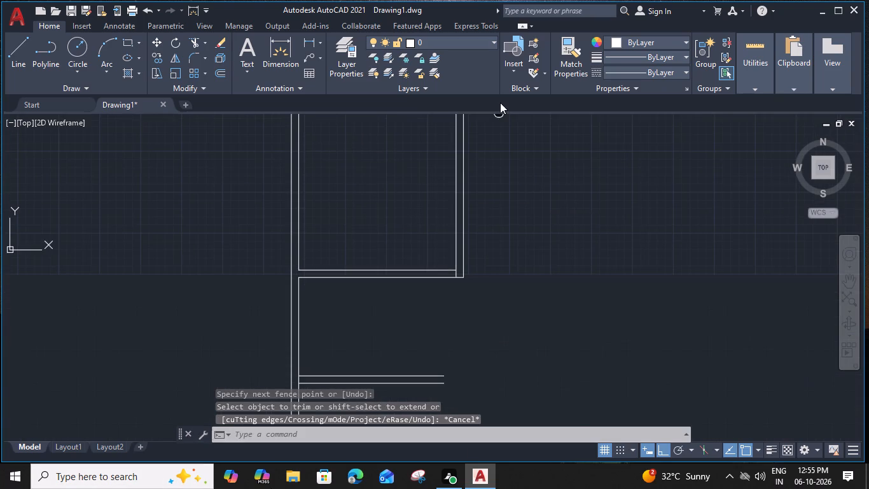
scroll(492, 238, "down", 2)
middle_click_drag(502, 239, 510, 245)
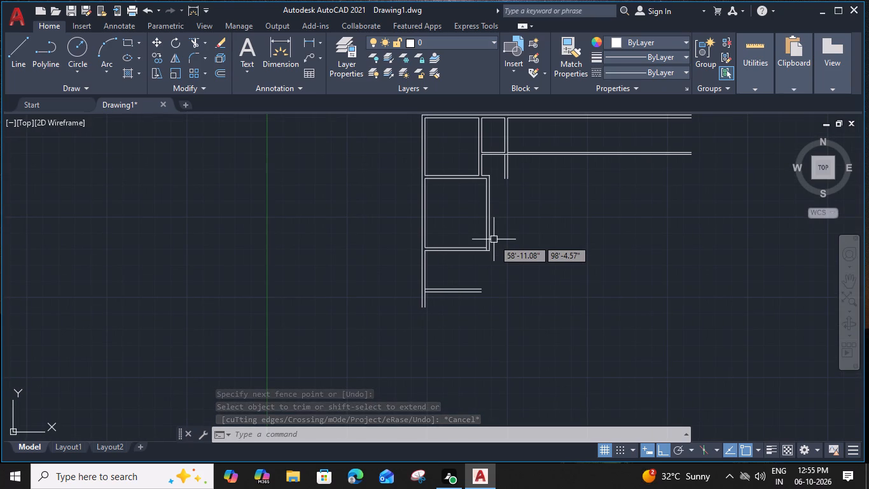
middle_click_drag(480, 278, 485, 250)
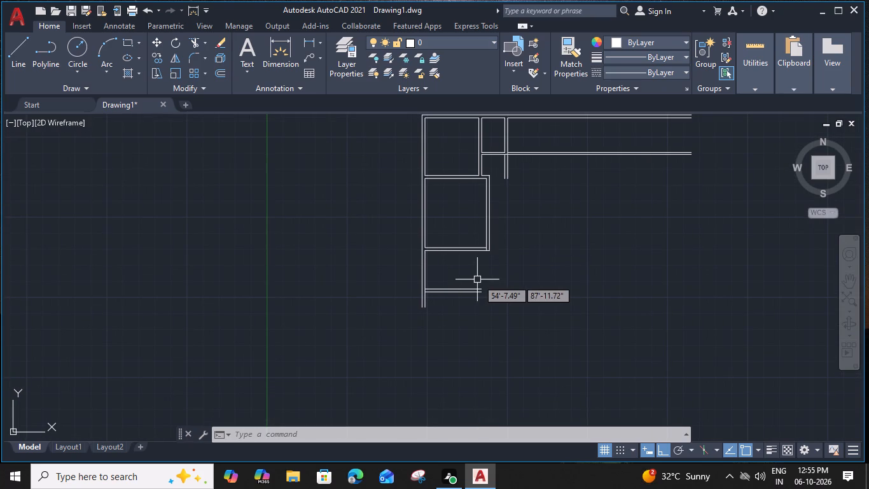
middle_click_drag(485, 250, 488, 234)
scroll(450, 228, "up", 2)
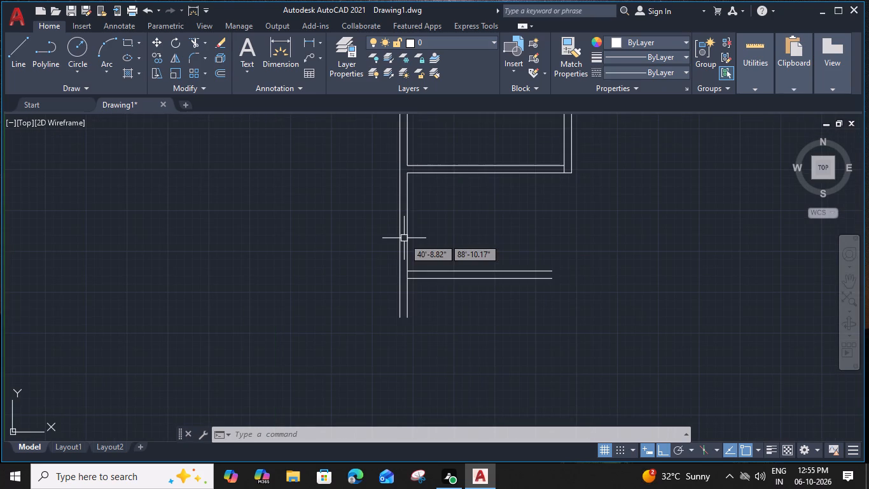
left_click(407, 241)
type("o")
key("space")
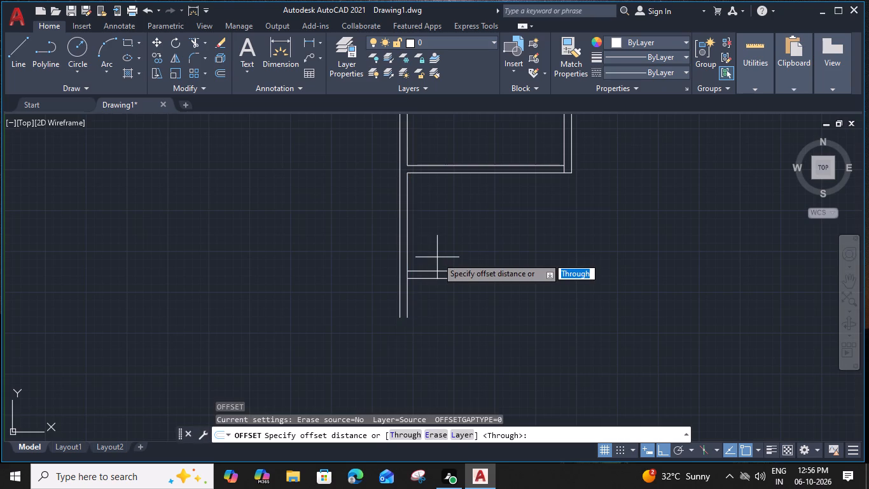
type("8'")
key("space")
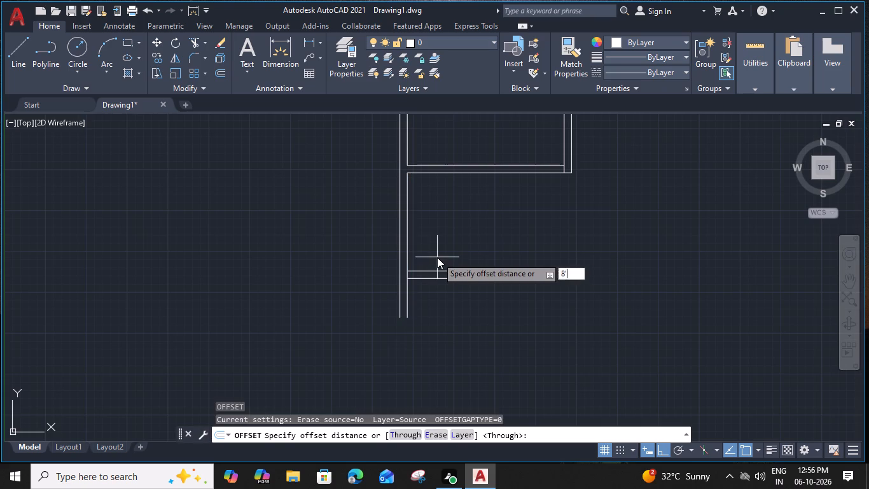
left_click(462, 259)
left_click(487, 239)
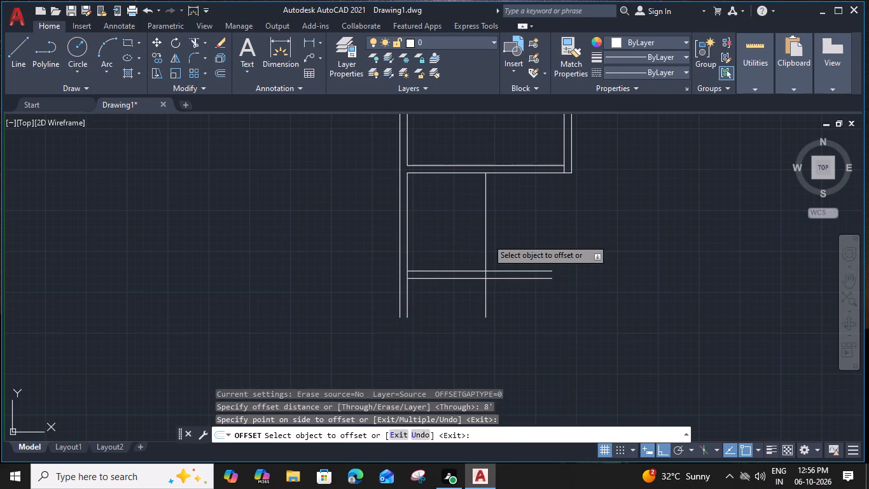
type("6\"")
key("Return")
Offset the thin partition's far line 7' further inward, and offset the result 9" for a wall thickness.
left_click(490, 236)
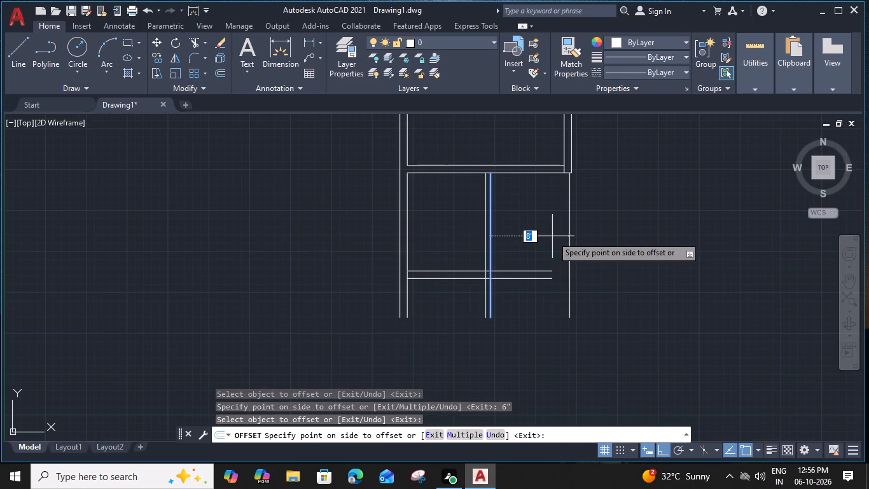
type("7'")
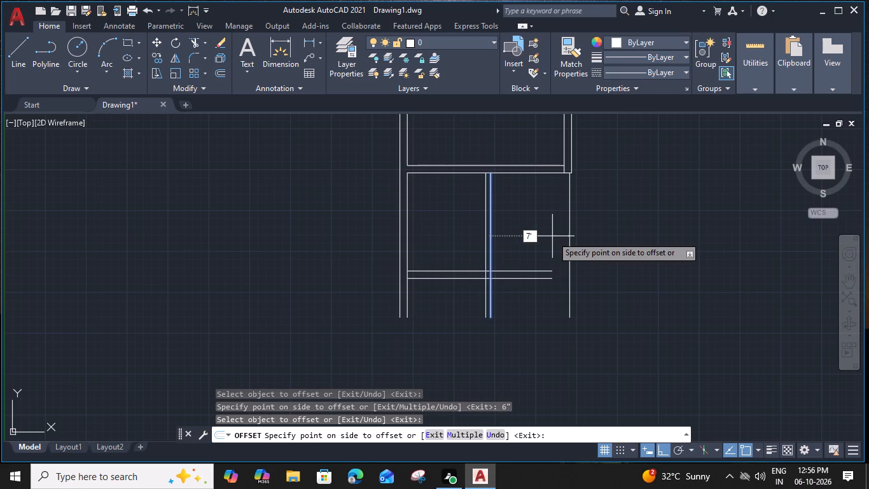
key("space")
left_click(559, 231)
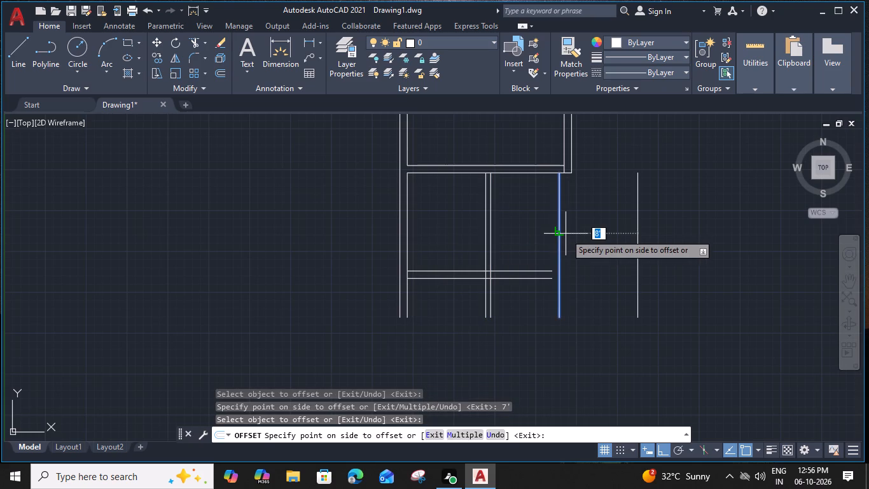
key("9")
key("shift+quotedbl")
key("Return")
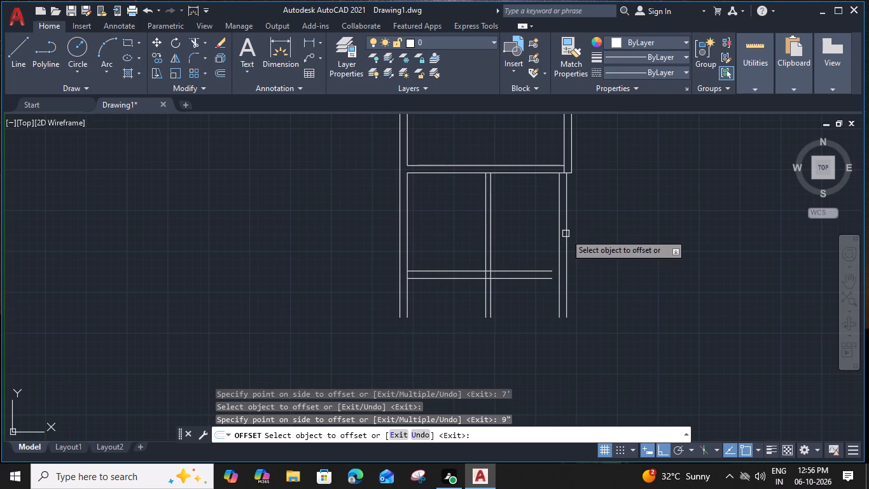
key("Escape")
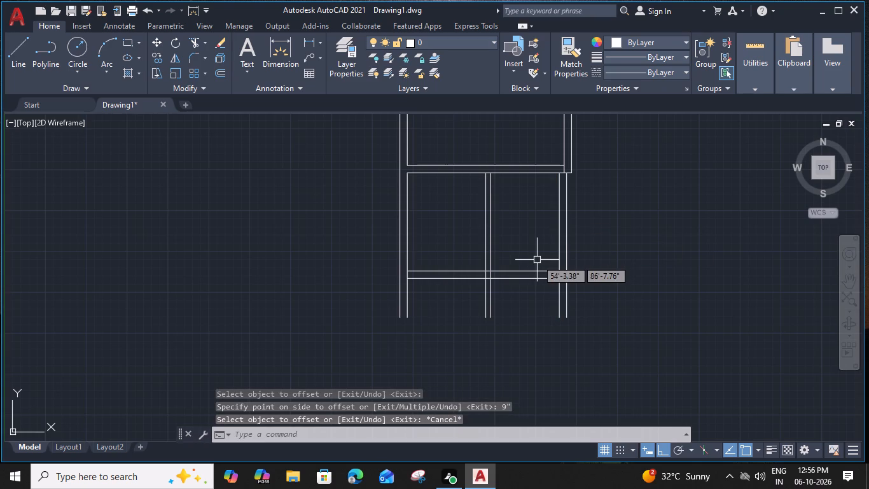
Fillet both lines of the lowest horizontal partition to the matching lines of the 18' room's vertical partition, using the Multiple option.
type("f")
key("space")
type("m")
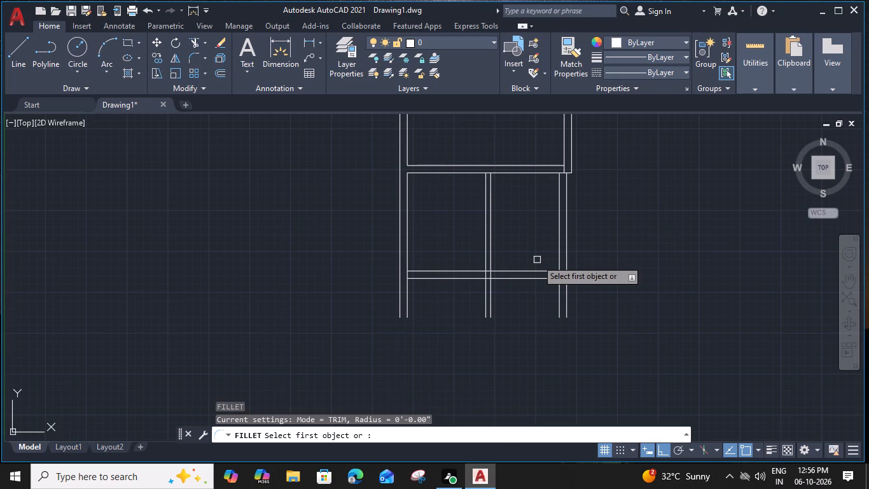
key("space")
left_click(536, 271)
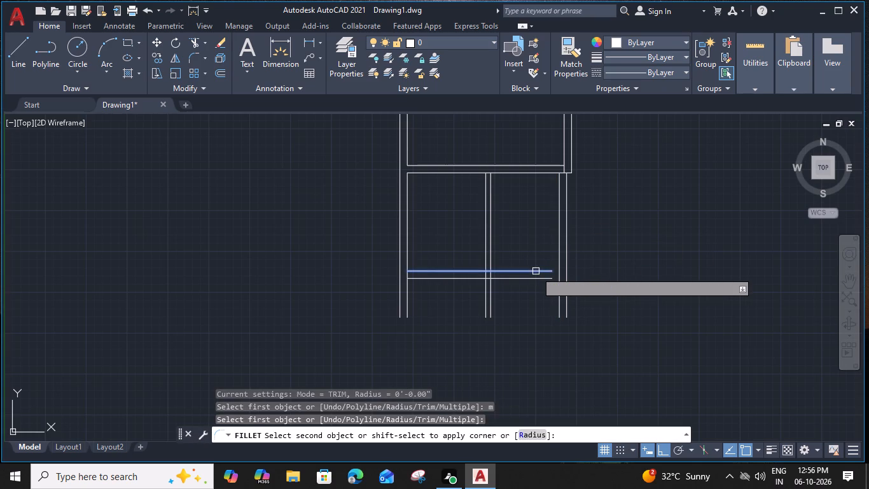
left_click(565, 143)
left_click(540, 279)
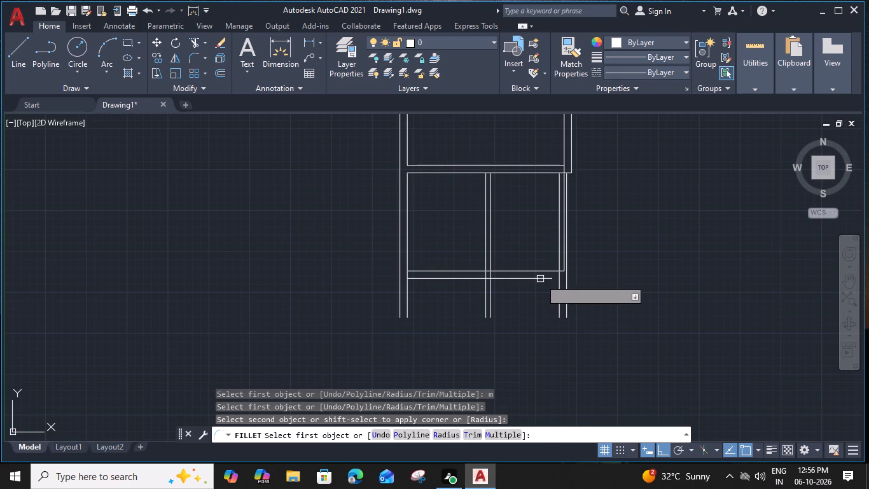
left_click(573, 154)
key("Escape")
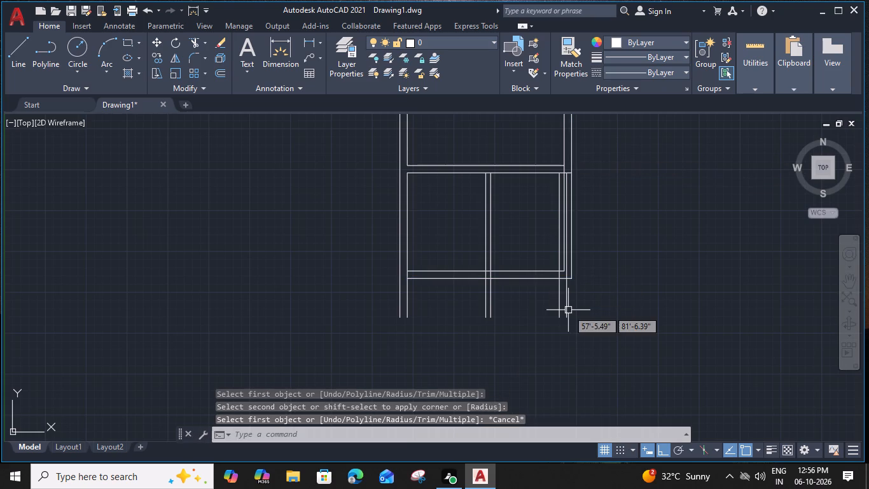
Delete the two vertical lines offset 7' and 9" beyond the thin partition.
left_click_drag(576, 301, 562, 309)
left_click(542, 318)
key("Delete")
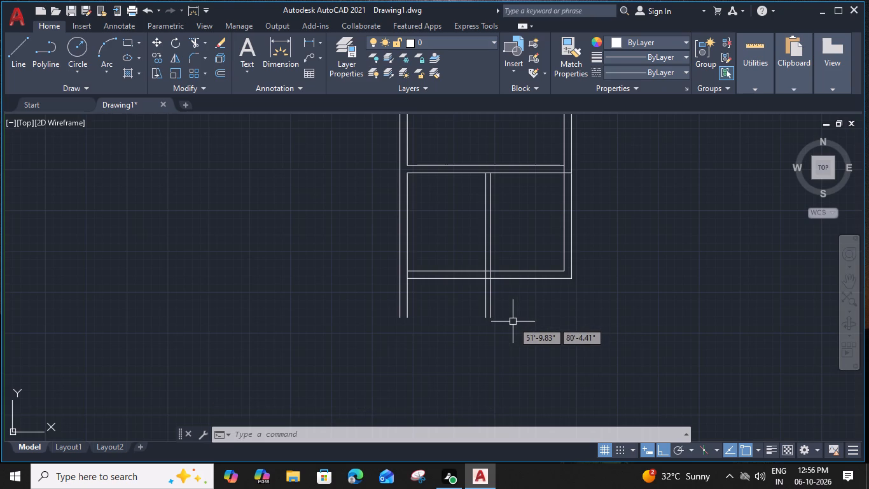
Trim both lines of the thin 6" partition where they run below the lowest horizontal partition.
type("tr")
key("space")
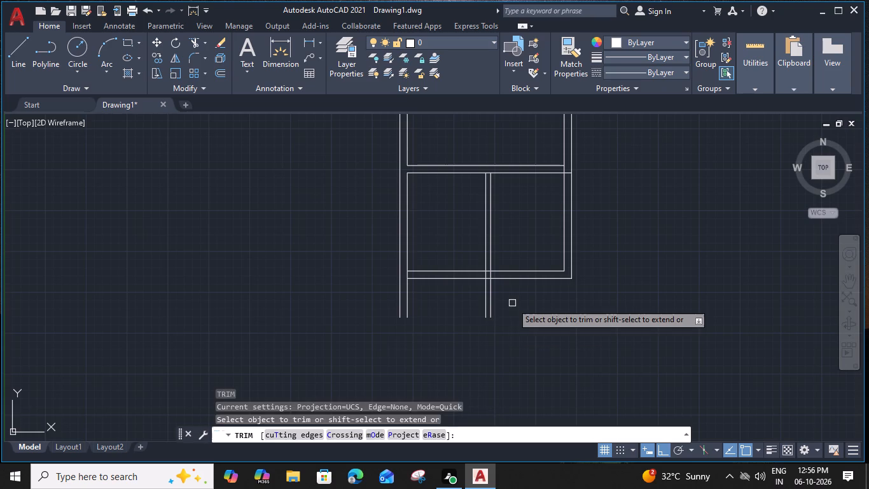
left_click(512, 303)
left_click(444, 312)
key("Escape")
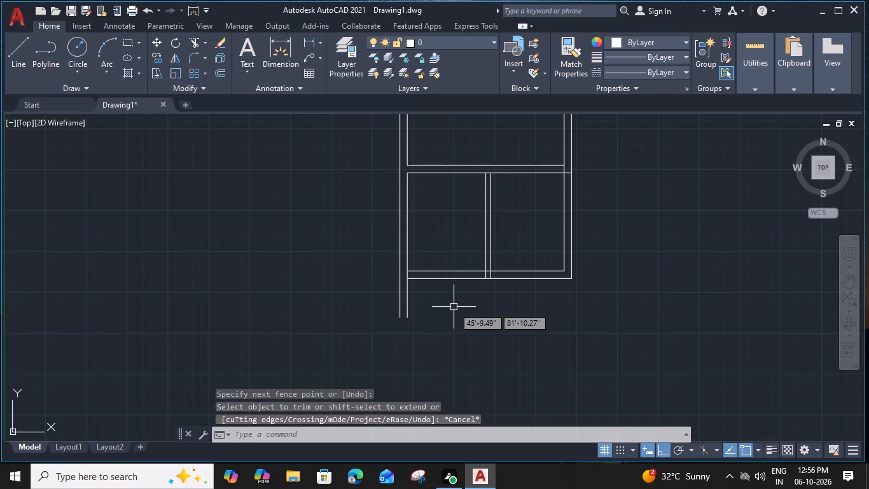
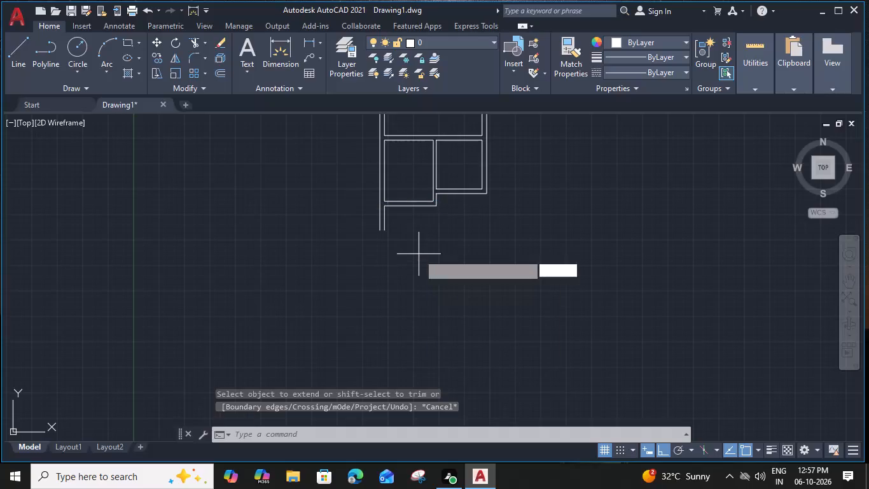
Offset the lower line of the lowest horizontal partition 6' downward, and offset the result 6" for a wall thickness.
key("6")
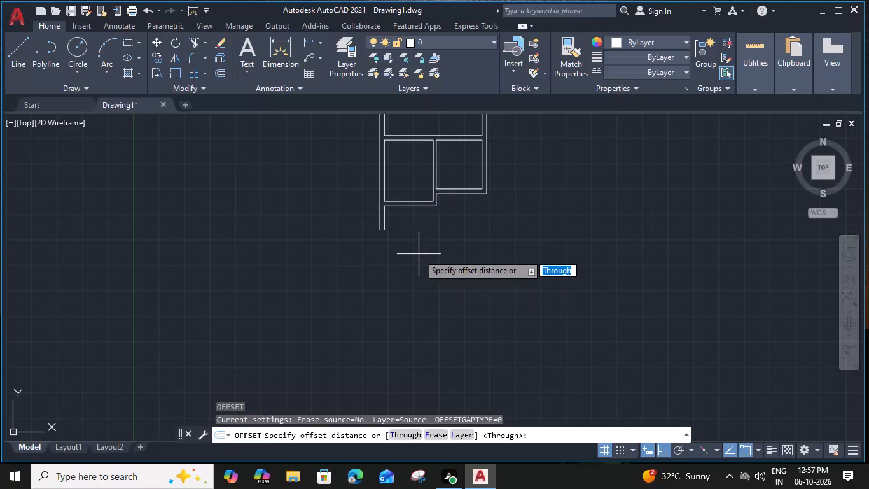
key("apostrophe")
key("space")
left_click(419, 254)
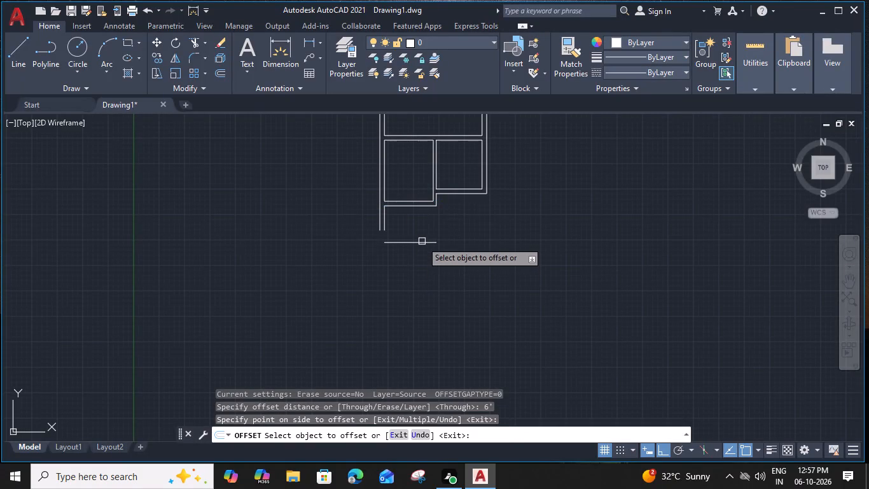
left_click(422, 242)
key("6")
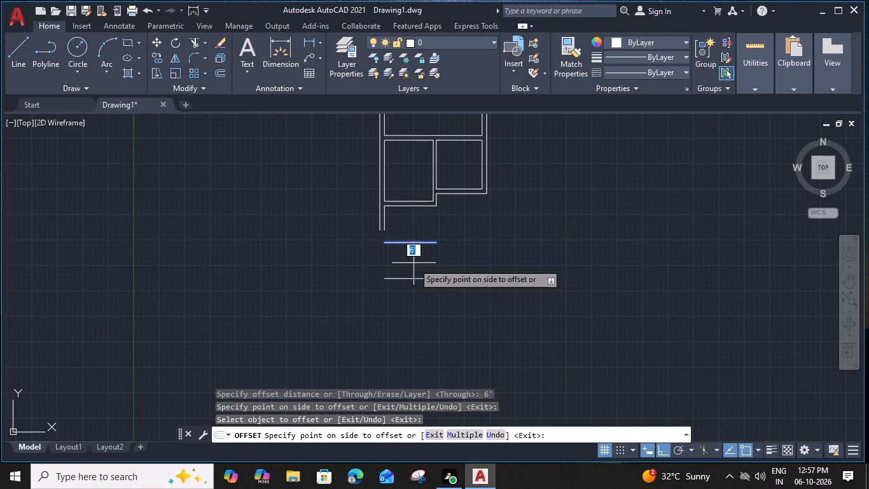
key("shift+quotedbl")
key("Return")
key("Escape")
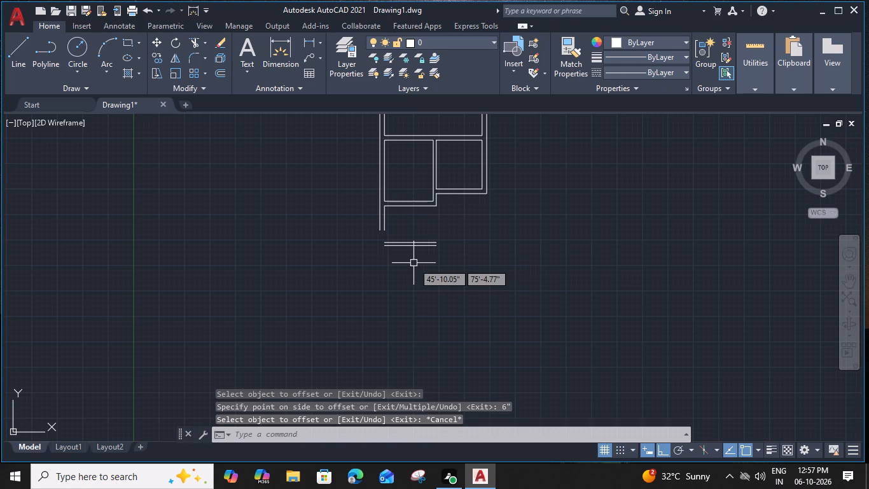
Fillet the two new bottom wall lines to the matching outer and inner lines of the left outer wall.
type("f")
key("space")
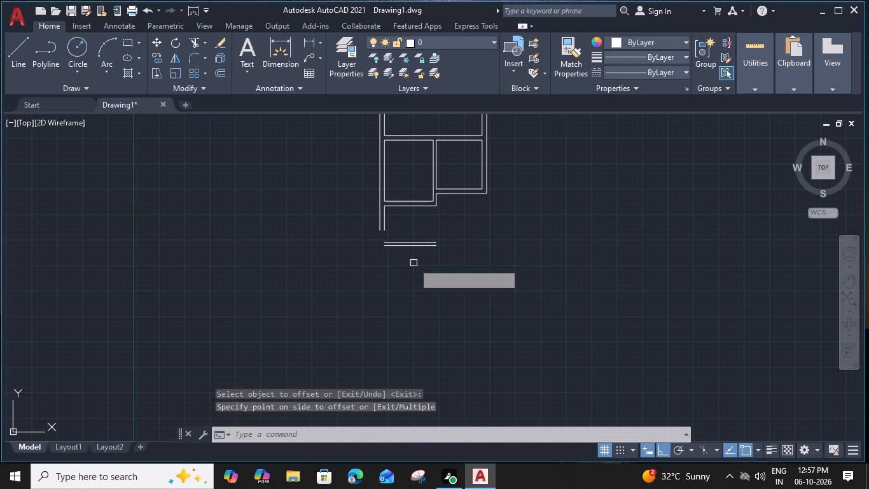
left_click(407, 247)
left_click(377, 222)
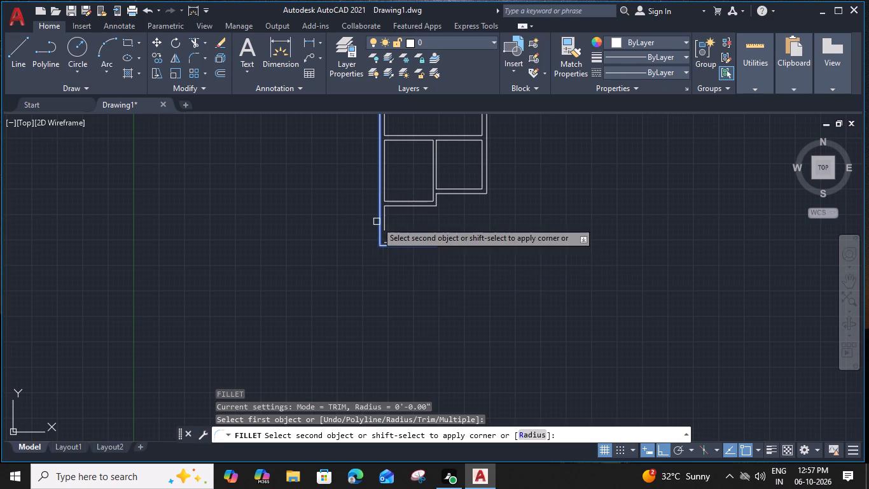
type("f")
key("space")
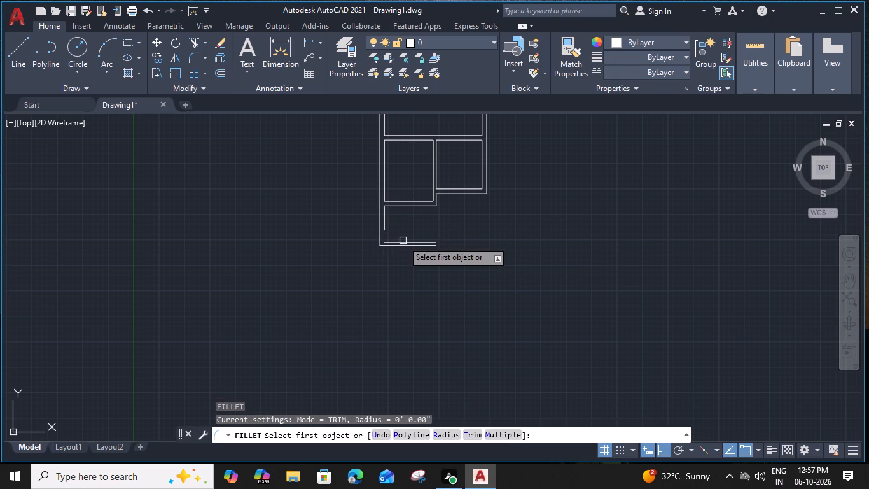
left_click(403, 241)
left_click(386, 226)
key("Escape")
Trim both lines of the horizontal partition below the small top room where they run right past its vertical wall.
scroll(434, 216, "down", 3)
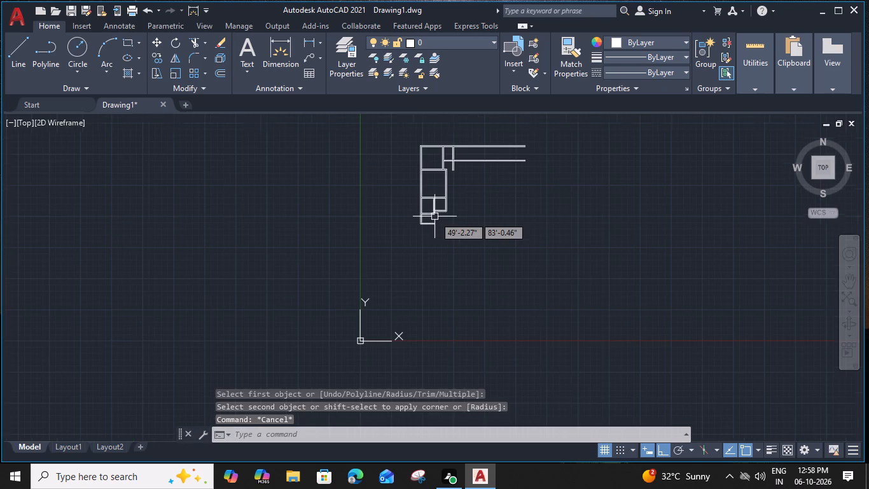
middle_click_drag(435, 217, 395, 255)
scroll(413, 164, "up", 3)
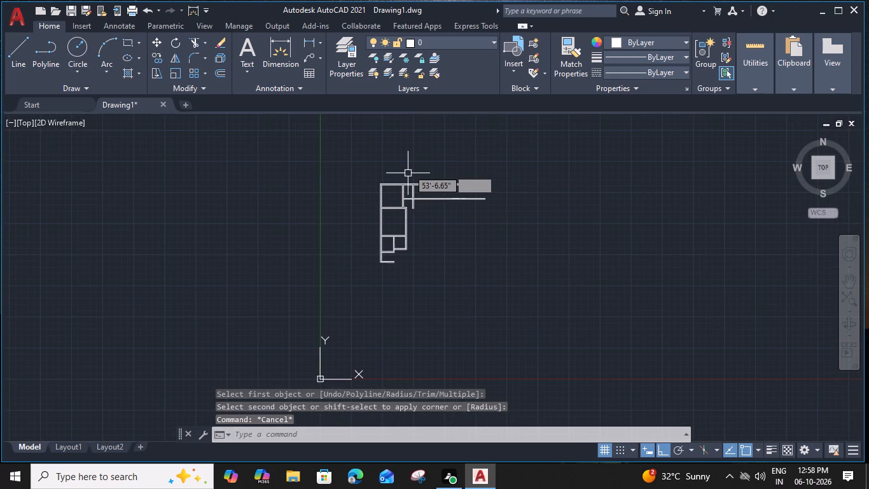
middle_click_drag(431, 227, 400, 167)
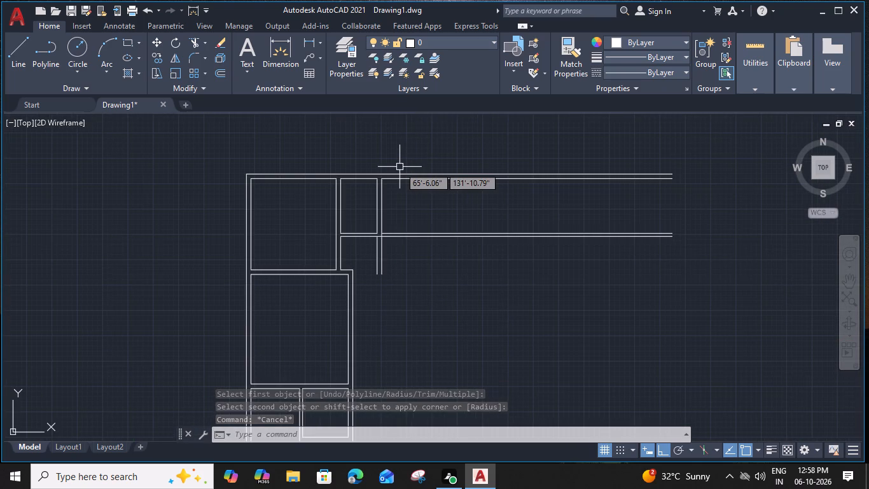
type("tr")
key("space")
left_click(406, 232)
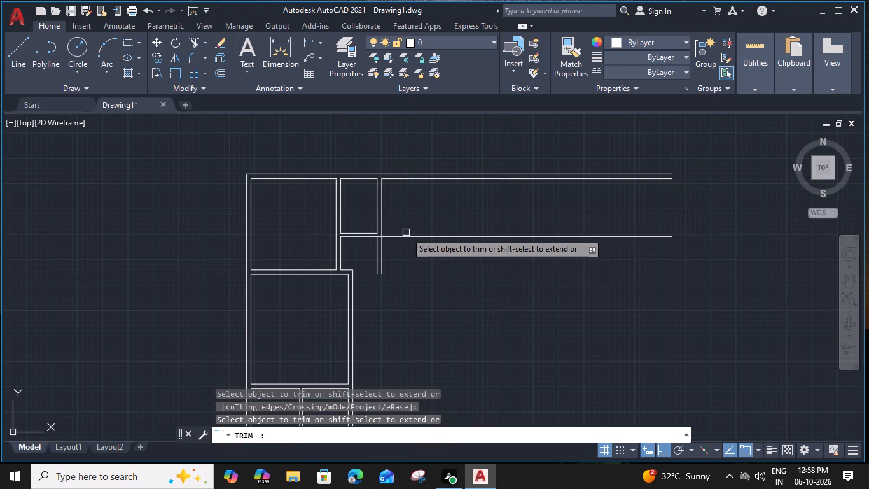
left_click(406, 235)
key("Escape")
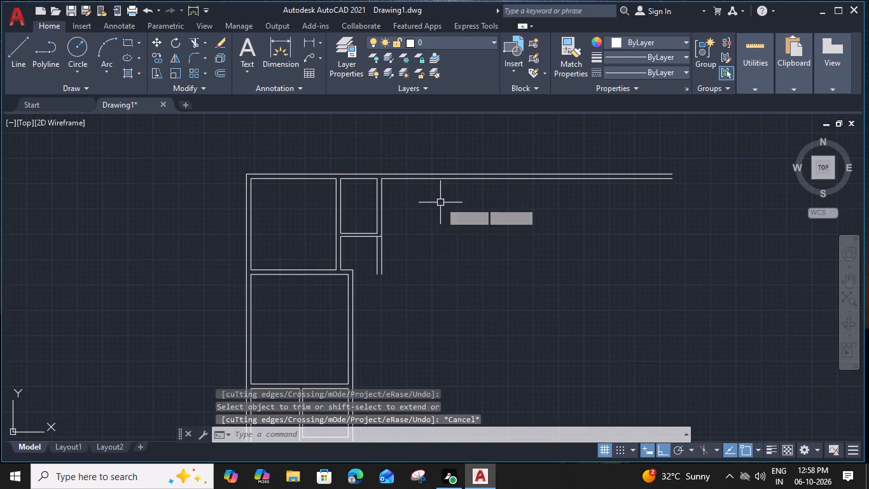
Offset the top outer wall's inner line 6' downward, and offset the result 9" for a wall thickness.
left_click(445, 178)
type("o")
key("space")
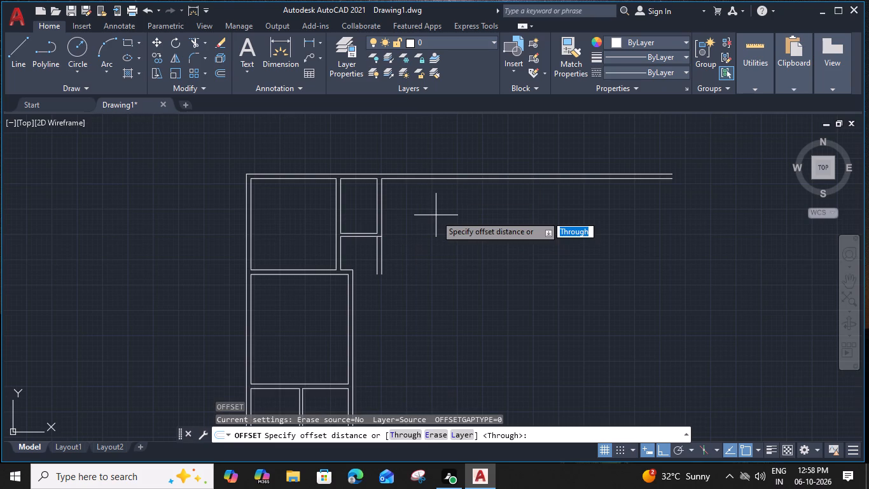
type("6'")
key("space")
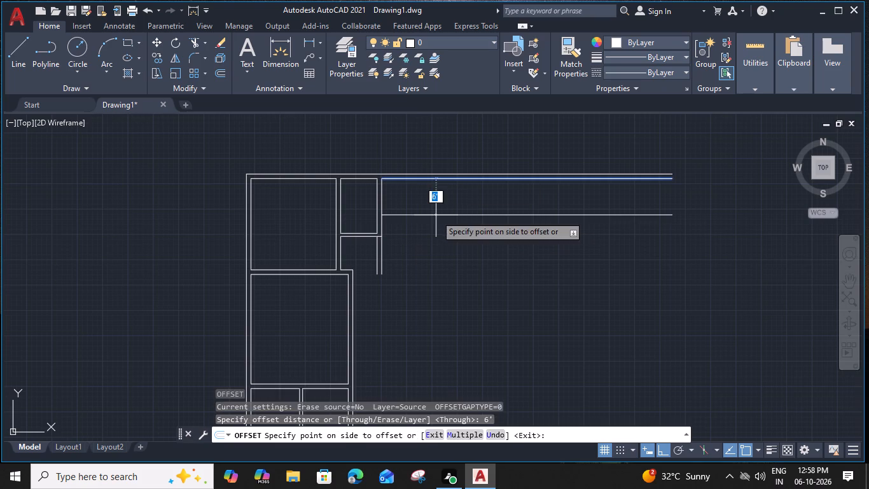
left_click(436, 215)
left_click(443, 215)
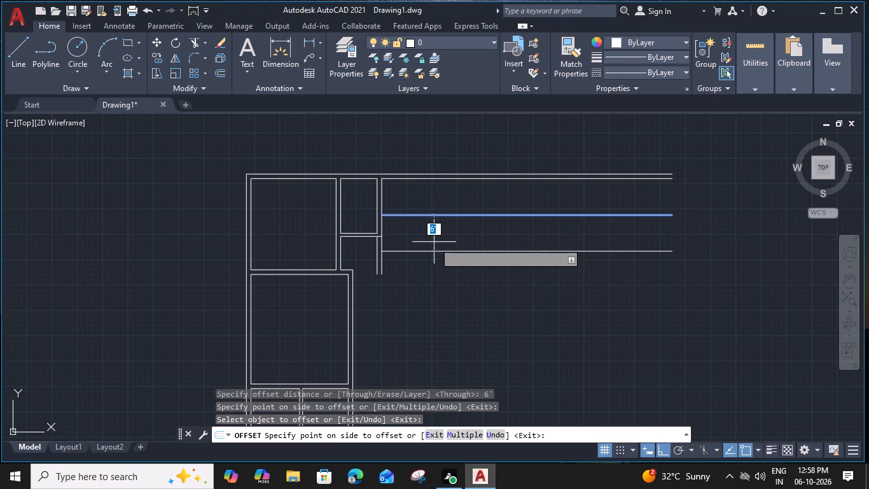
key("9")
key("shift+quotedbl")
key("Return")
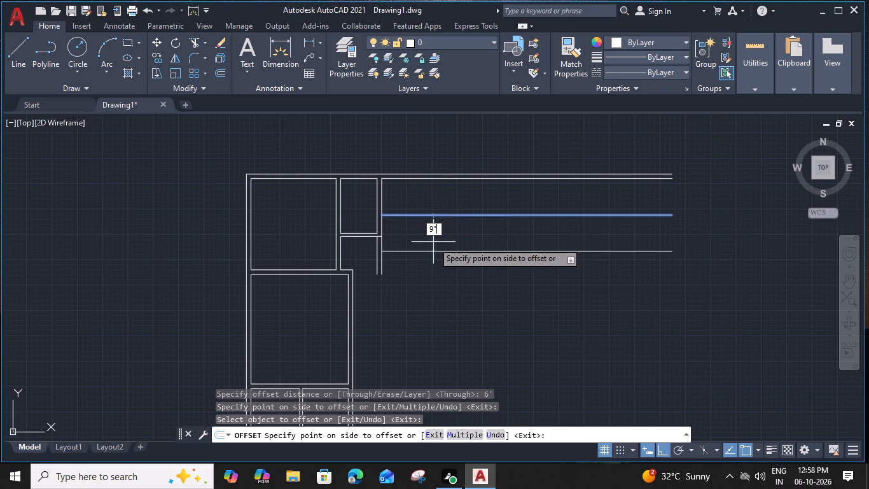
middle_click_drag(447, 244, 331, 234)
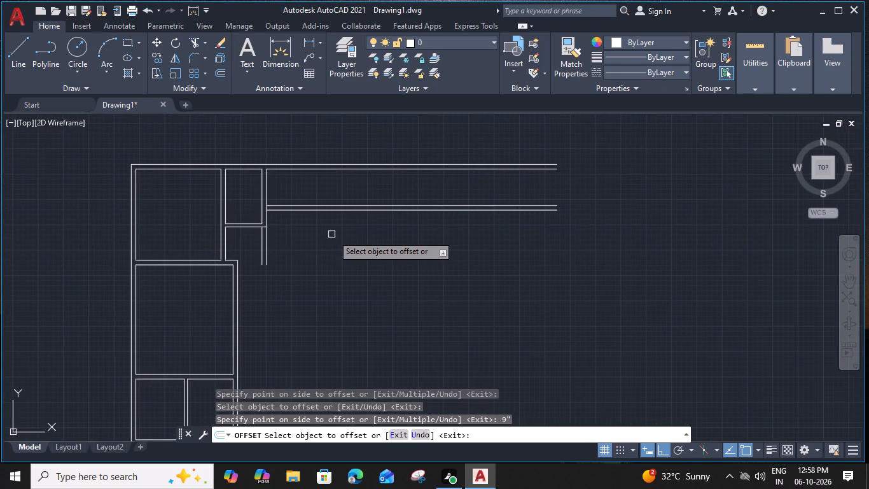
key("Escape")
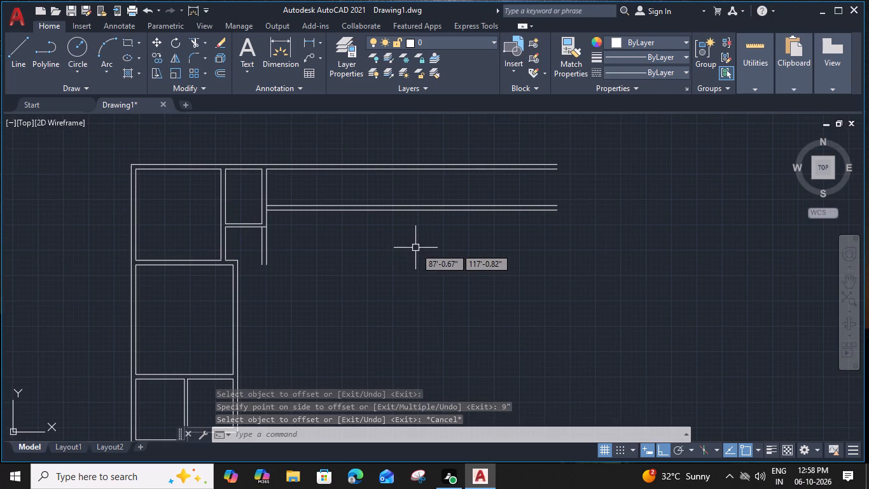
Draw the right outer wall from the top wall's outer end: 50' down, 9" inward, and back up to the top wall's inner line.
type("l")
key("space")
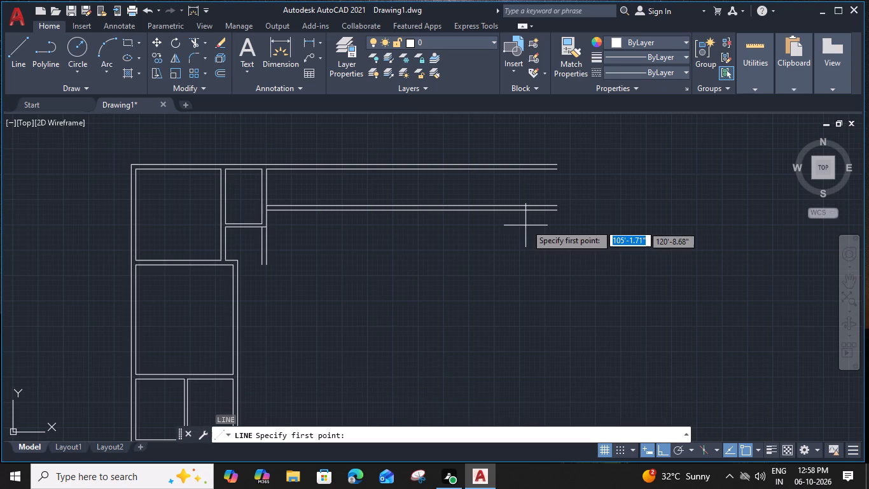
left_click(556, 166)
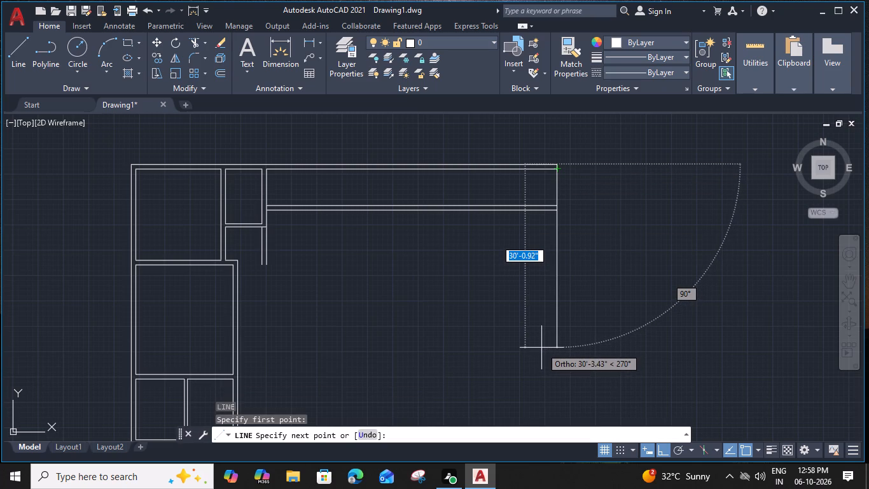
type("50")
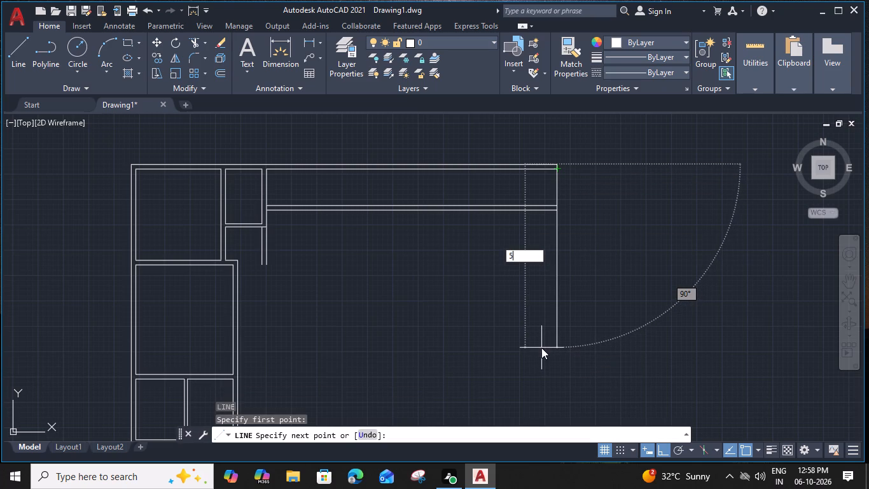
type("'")
key("space")
scroll(541, 348, "down", 1)
middle_click_drag(541, 346, 518, 255)
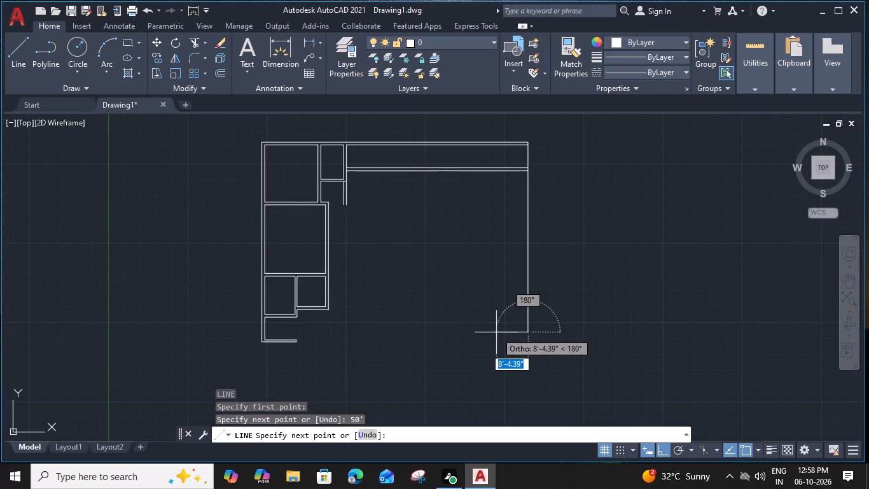
key("9")
key("shift+quotedbl")
key("Return")
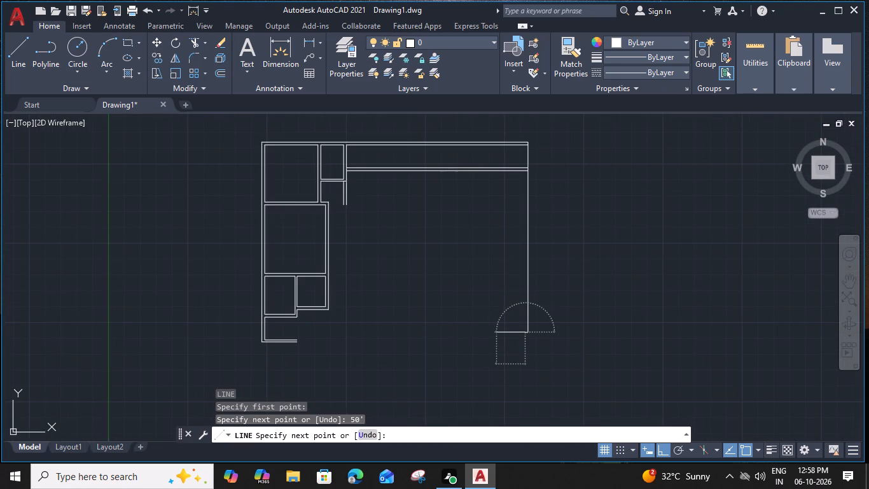
scroll(525, 139, "up", 4)
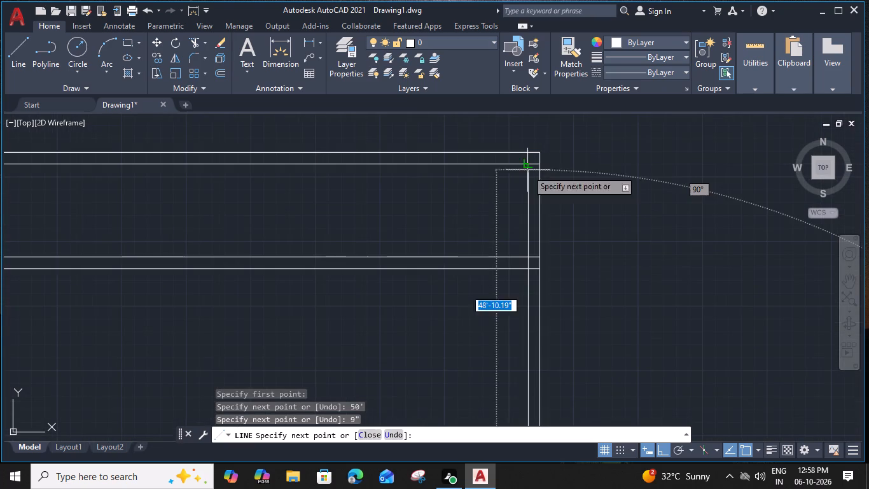
left_click(530, 164)
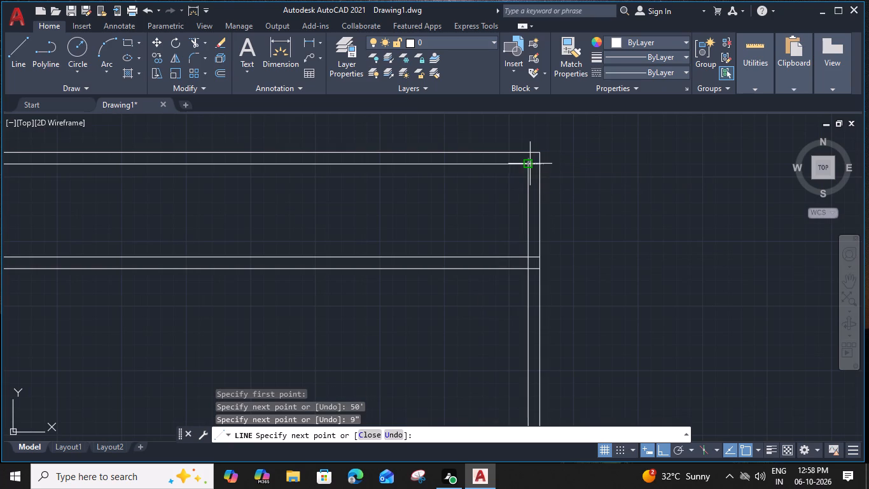
key("Escape")
Trim the top wall's inner line and both lines of the long horizontal 9" wall where they run into the right wall's thickness.
key("t")
key("r")
key("space")
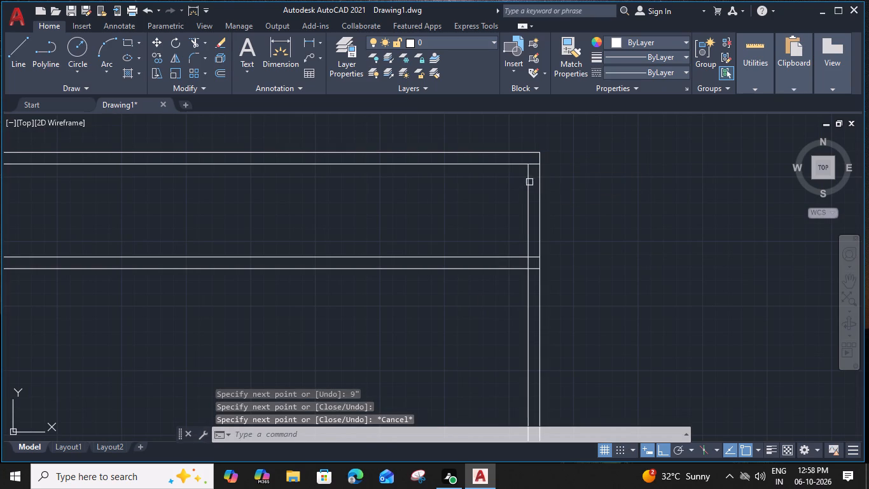
left_click(534, 164)
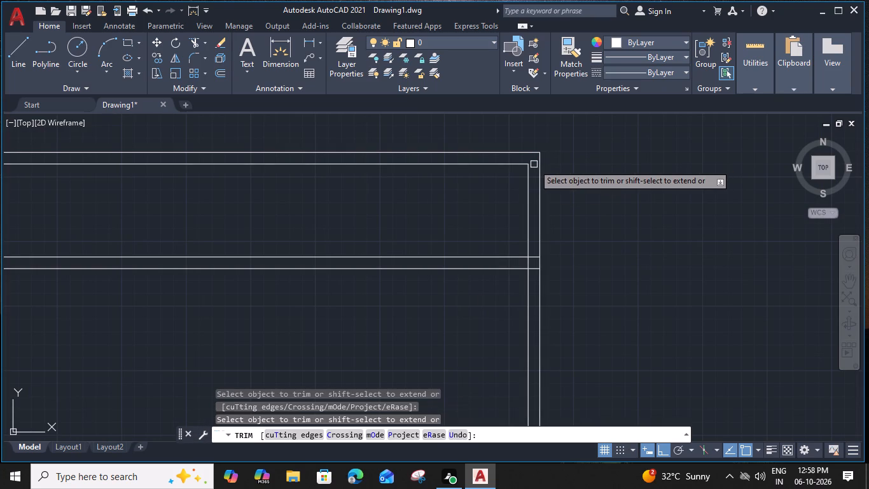
left_click(527, 263)
left_click(534, 257)
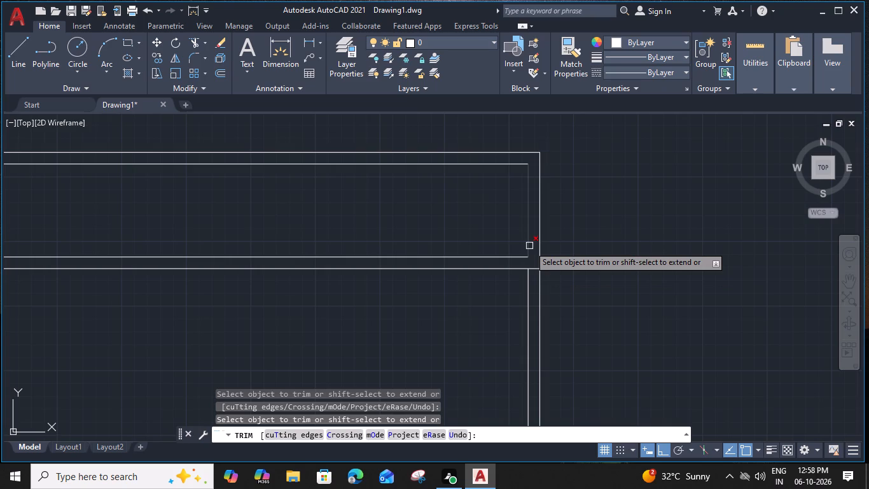
left_click(528, 243, "shift")
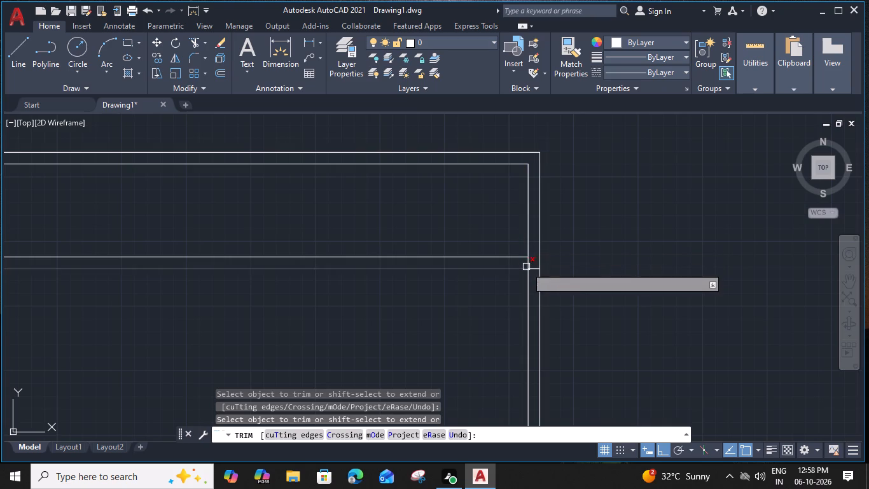
scroll(532, 267, "up", 2)
left_click(534, 269)
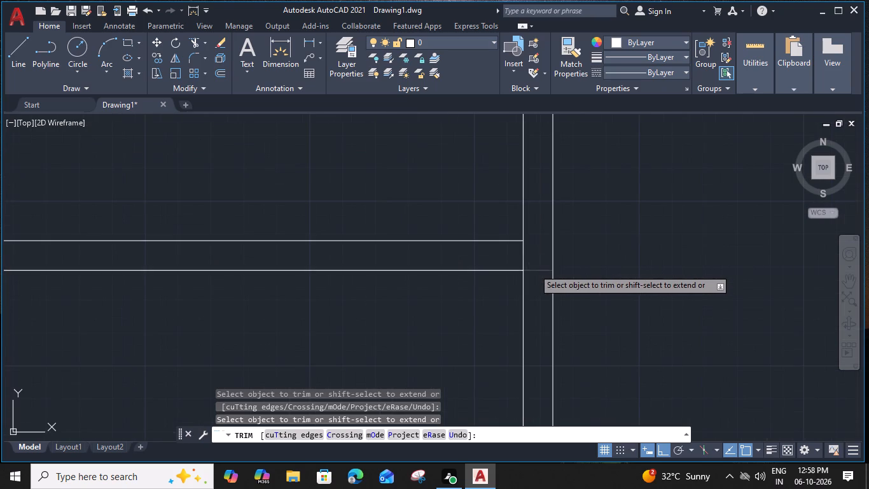
scroll(534, 269, "down", 3)
key("Escape")
Delete the short upper segment of the right wall's inner line and extend the remaining line up to the top wall's inner line.
left_click(529, 241)
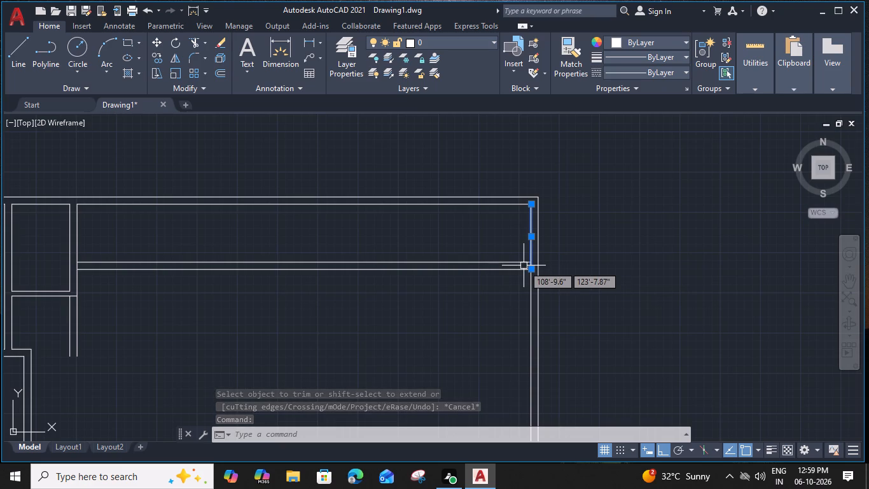
key("Delete")
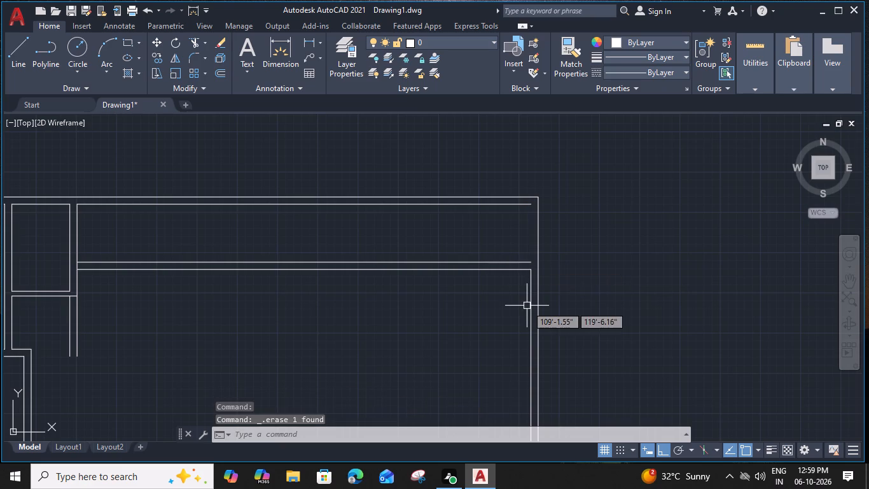
key("e")
key("x")
key("space")
left_click(531, 304)
left_click(530, 290)
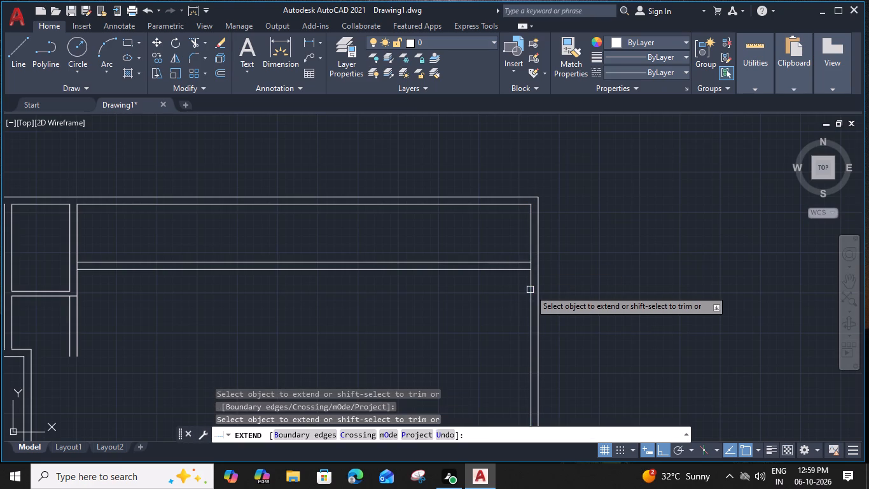
key("Escape")
Offset the right outer wall's inner line 13' inward, and offset the result 9" further inward for a wall thickness.
left_click(529, 286)
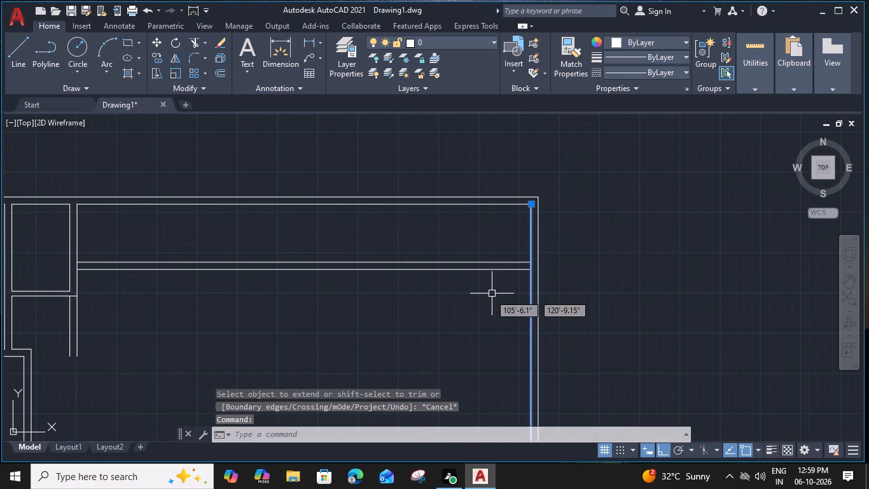
type("o")
key("space")
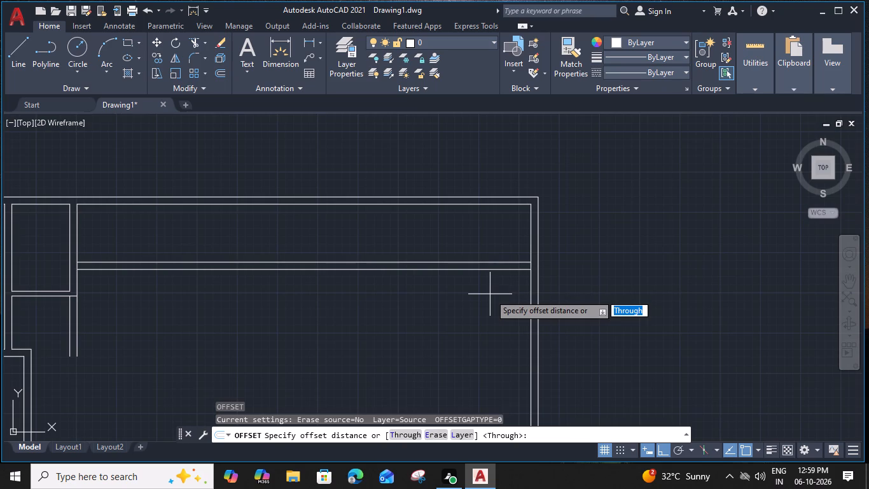
type("13'")
key("space")
left_click(432, 293)
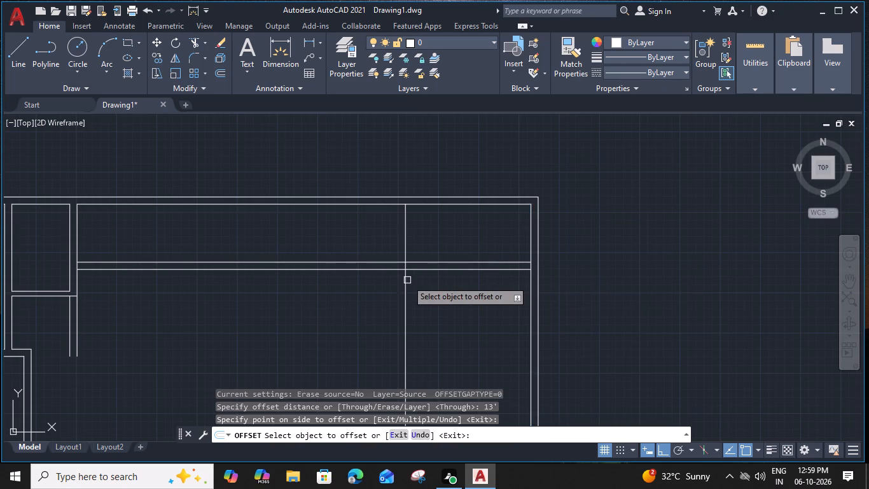
left_click(407, 280)
type("9\"")
key("Return")
Offset the top outer wall's inner line 14' downward, and offset the result 9" for a wall thickness.
middle_click_drag(428, 285, 422, 290)
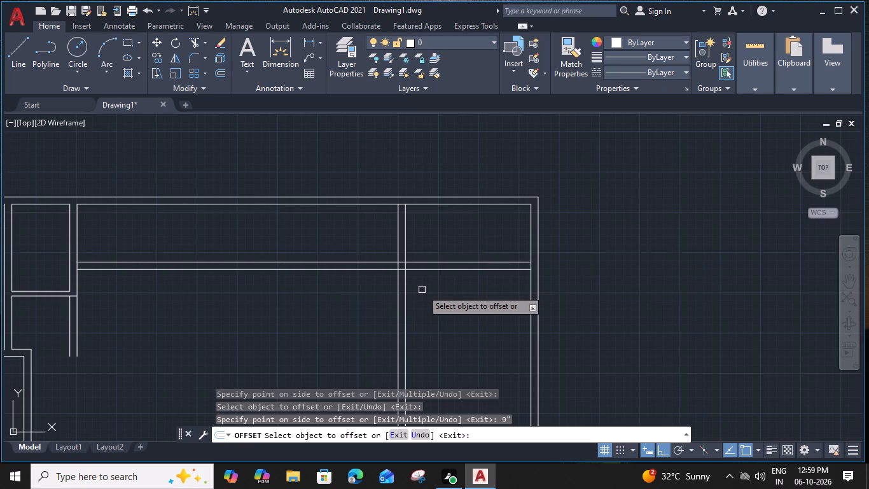
middle_click_drag(422, 290, 452, 255)
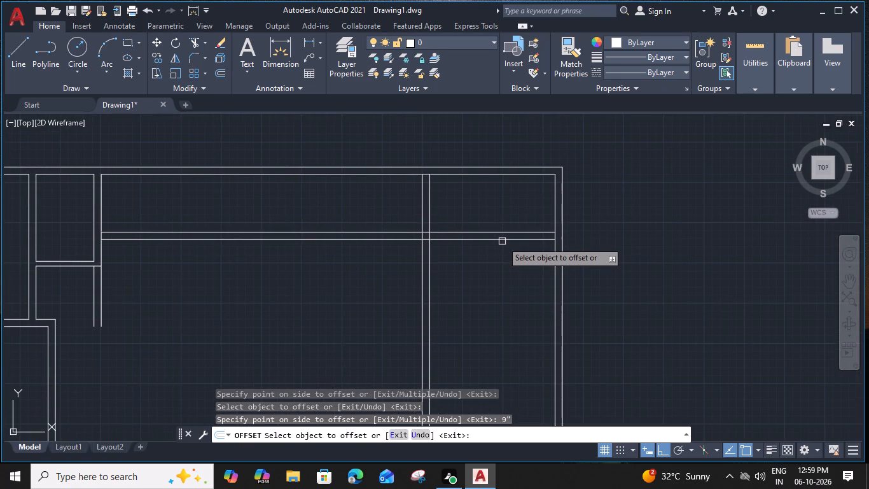
left_click(517, 177)
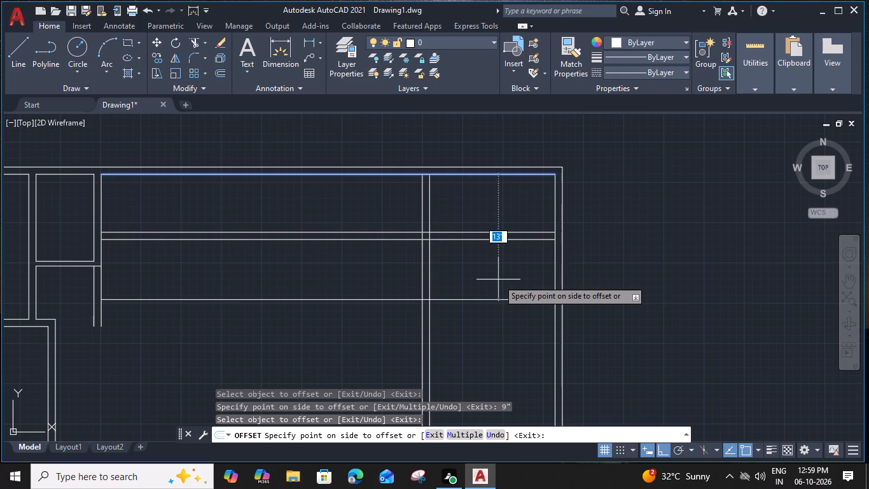
type("14'")
key("space")
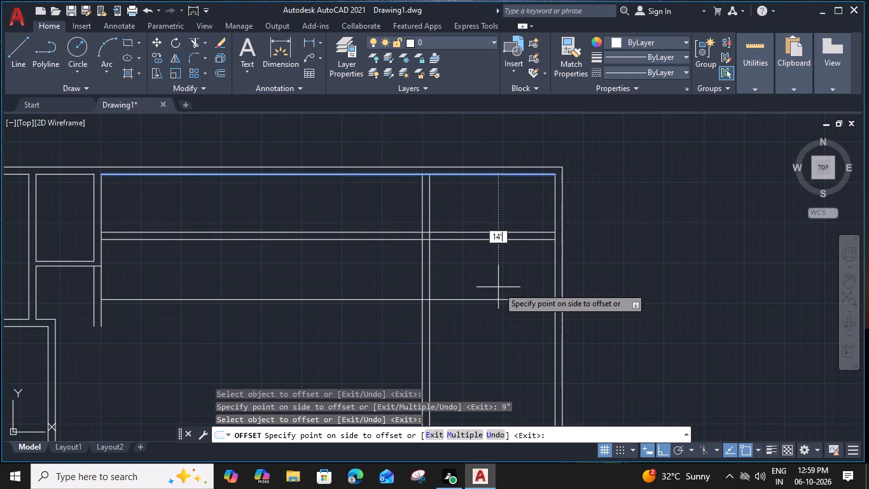
left_click(501, 310)
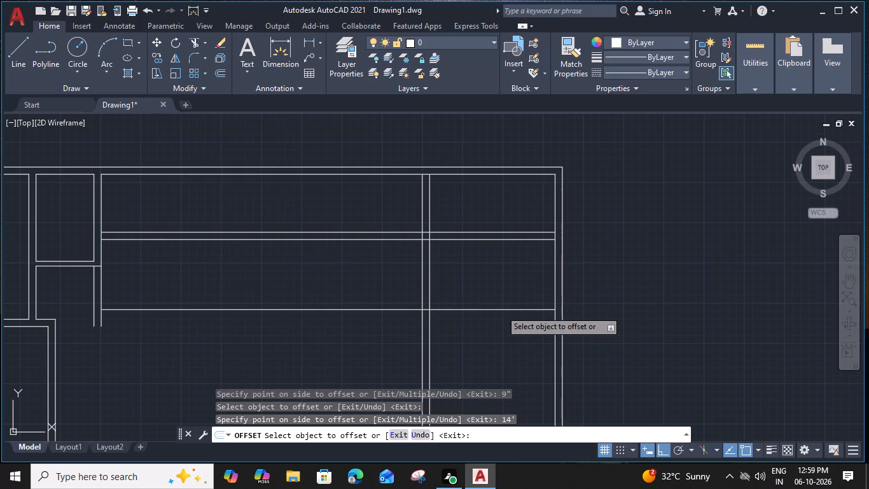
key("9")
key("shift+quotedbl")
key("Return")
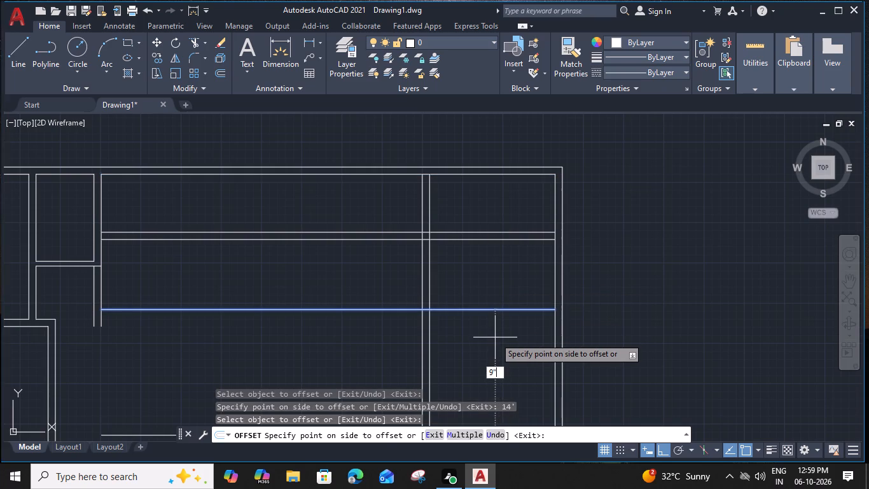
key("Escape")
Trim both lines of the new lower horizontal 9" wall where they extend left of the new vertical wall.
type("tr")
key("space")
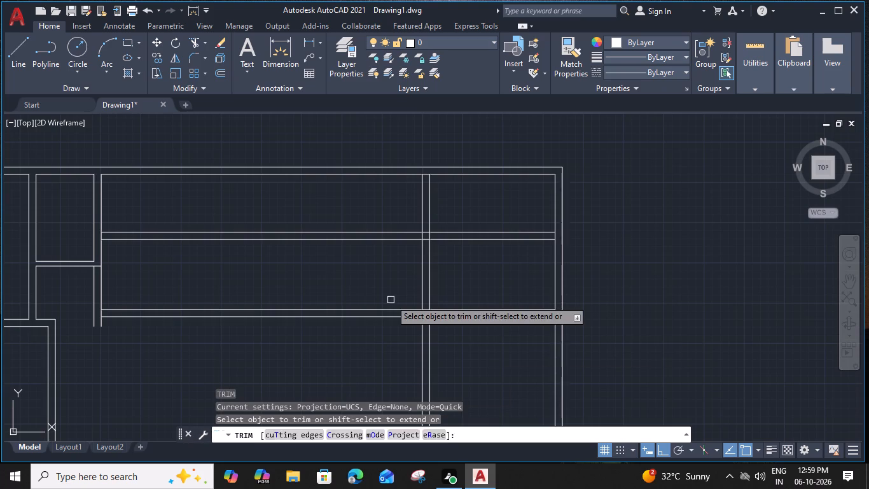
left_click(391, 300)
left_click(394, 332)
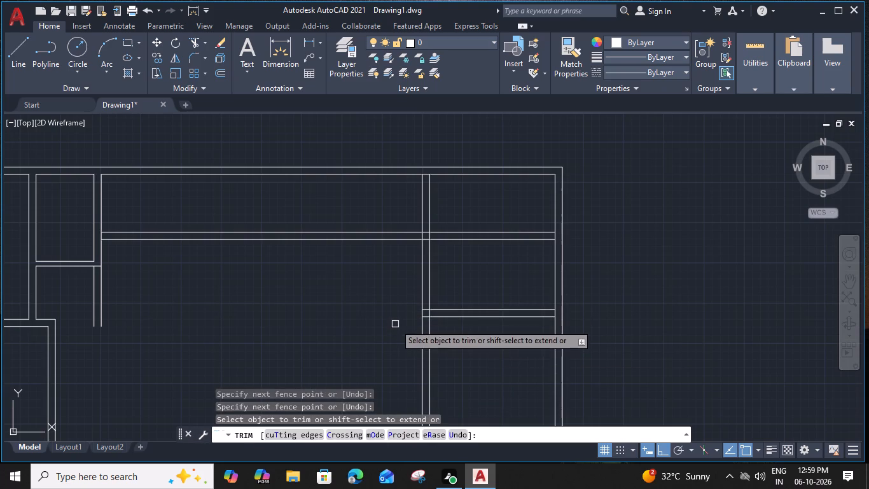
Trim both lines of the upper long horizontal wall to the right of the new vertical wall and inside its thickness.
middle_click_drag(395, 324, 387, 294)
left_click(461, 186)
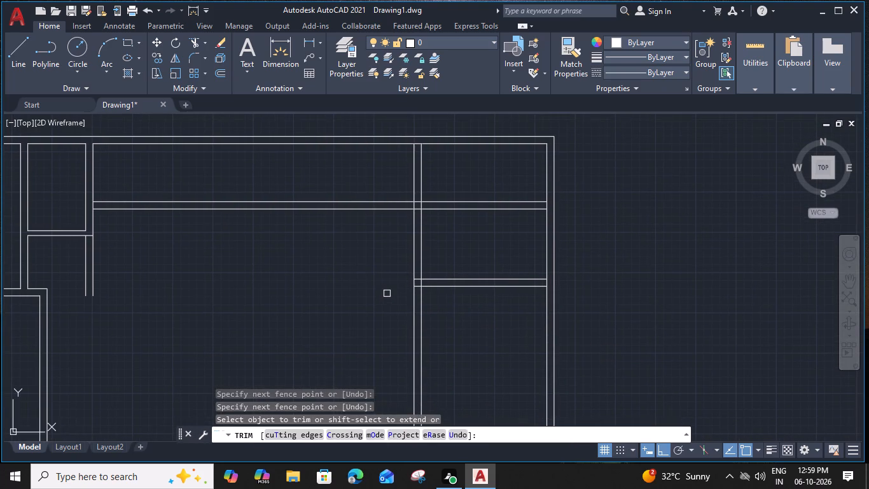
left_click(445, 250)
scroll(421, 204, "up", 2)
left_click(414, 199)
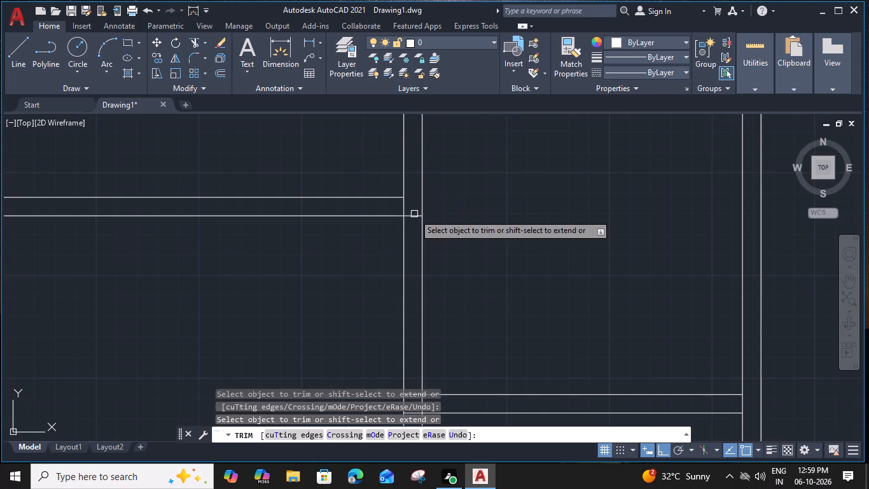
left_click(414, 214)
scroll(414, 213, "down", 3)
middle_click_drag(436, 280, 439, 265)
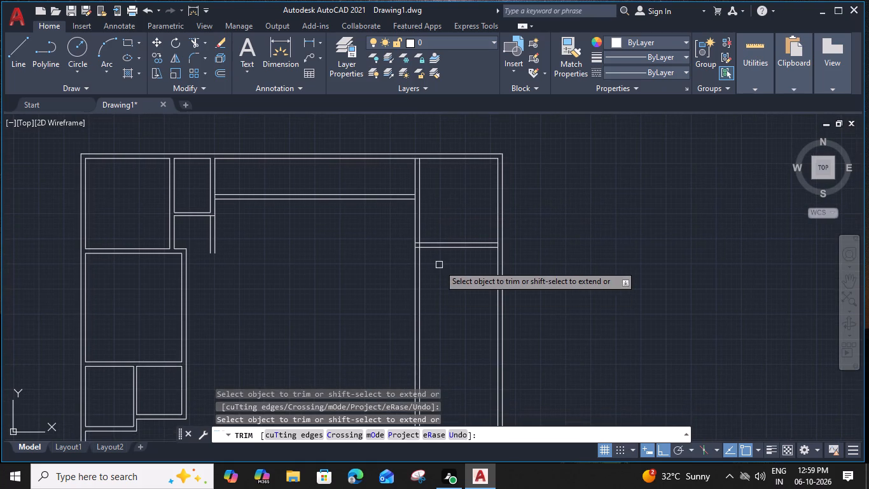
key("Escape")
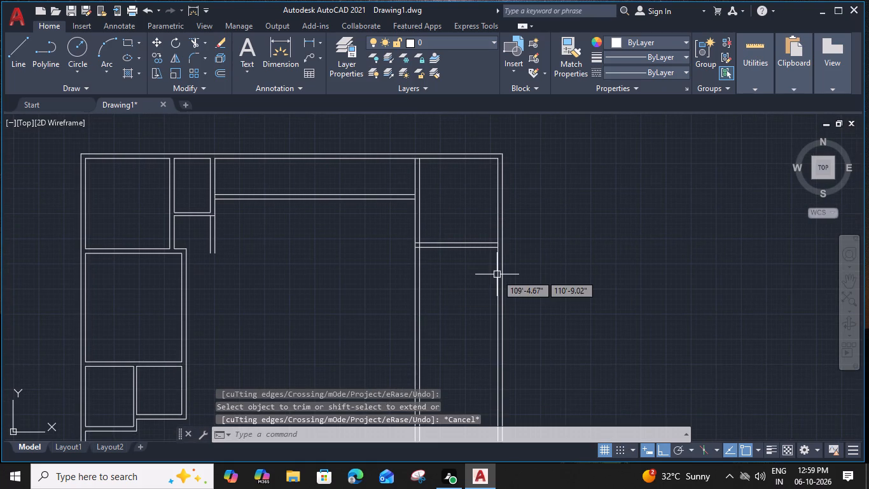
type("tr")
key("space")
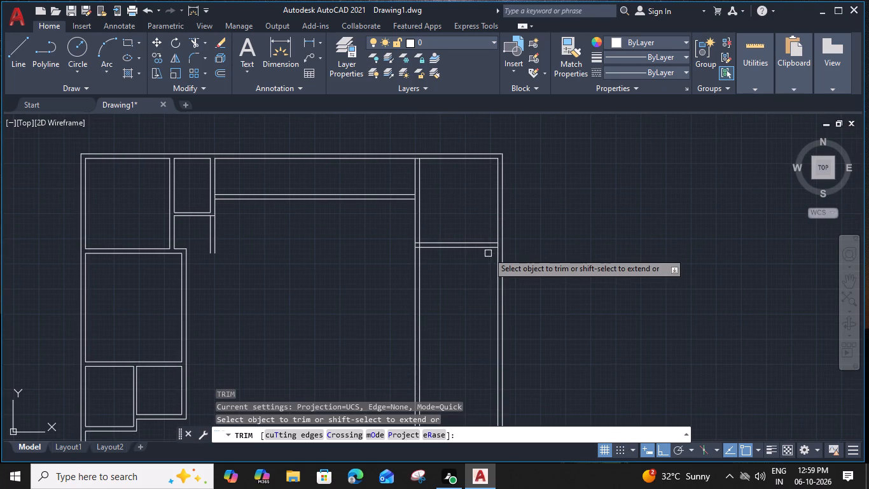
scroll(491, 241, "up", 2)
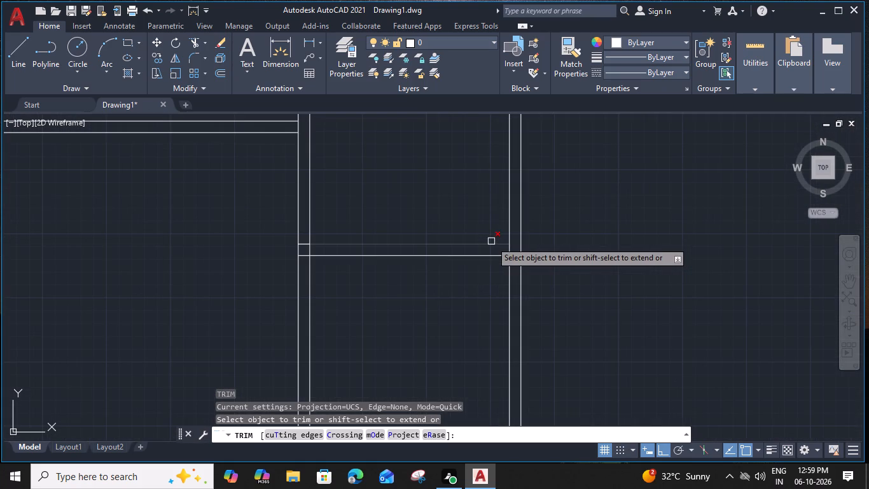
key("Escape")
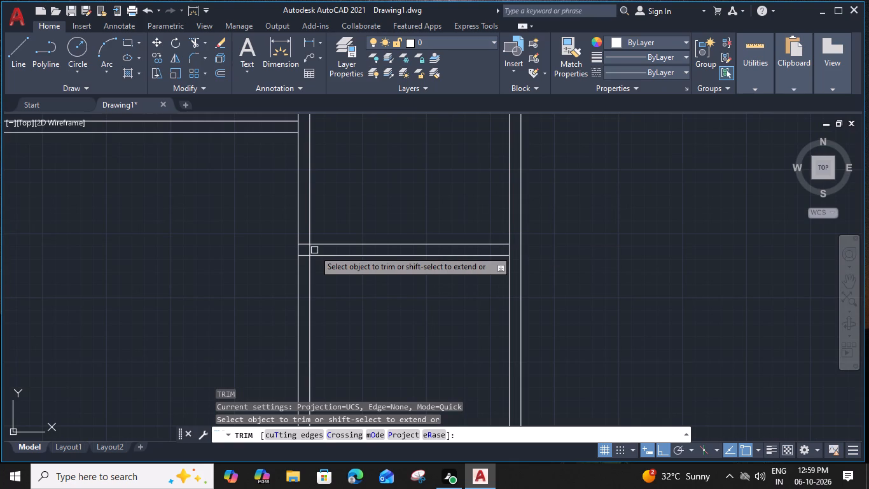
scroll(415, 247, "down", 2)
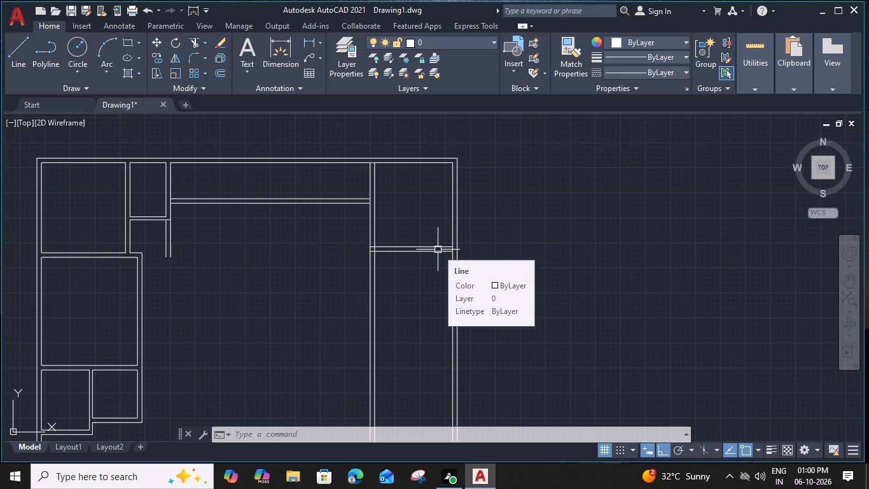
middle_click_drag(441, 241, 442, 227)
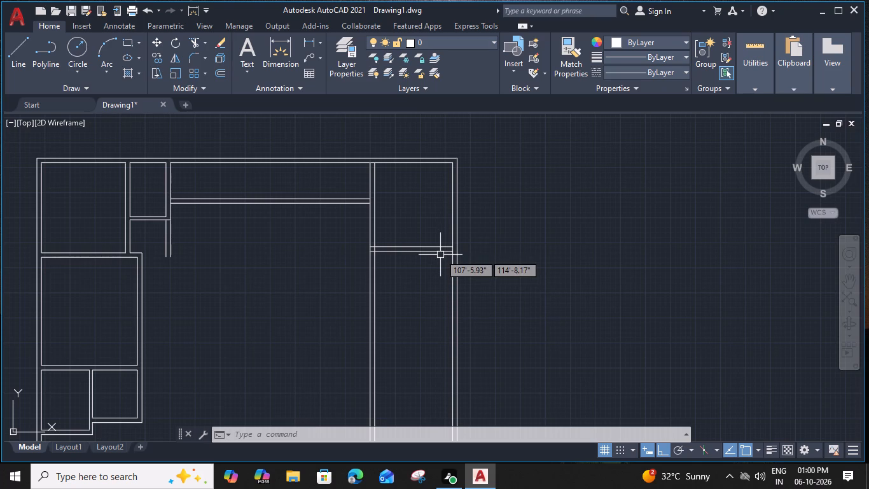
Offset the bottom line of the top-right room's lower wall 8' downward, and offset the result 9" for a wall thickness.
scroll(443, 234, "up", 1)
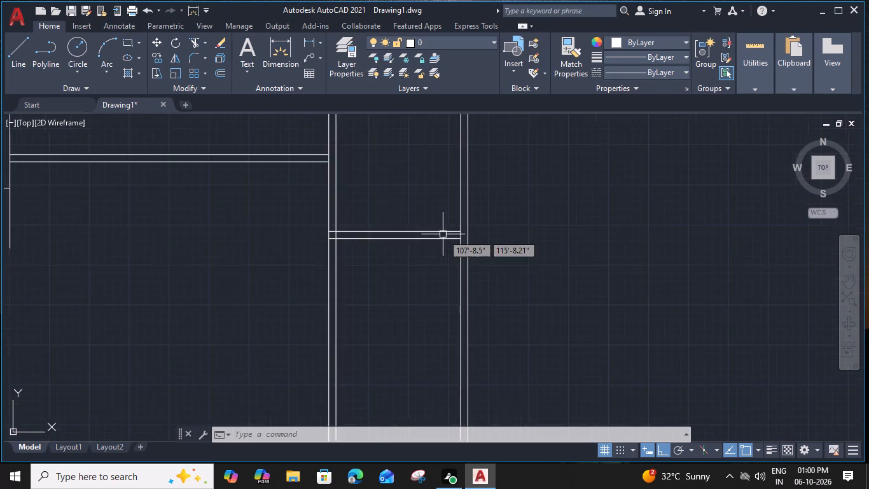
scroll(443, 234, "up", 1)
left_click(444, 239)
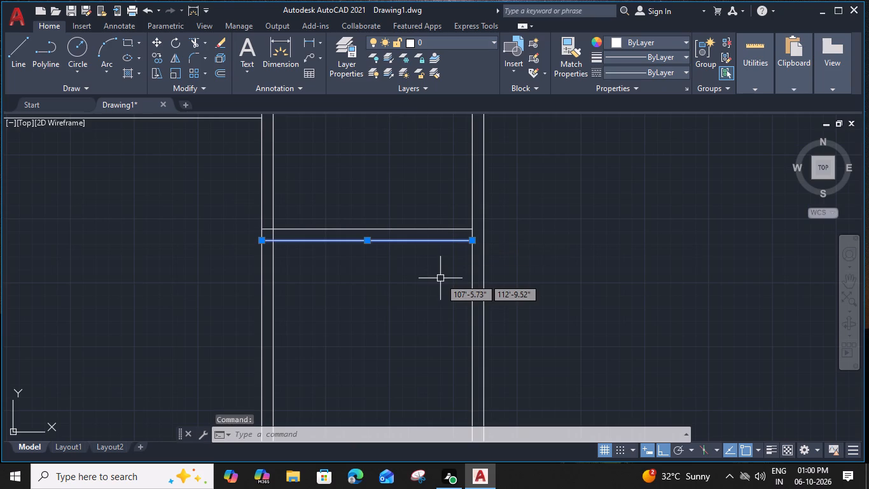
type("o")
key("space")
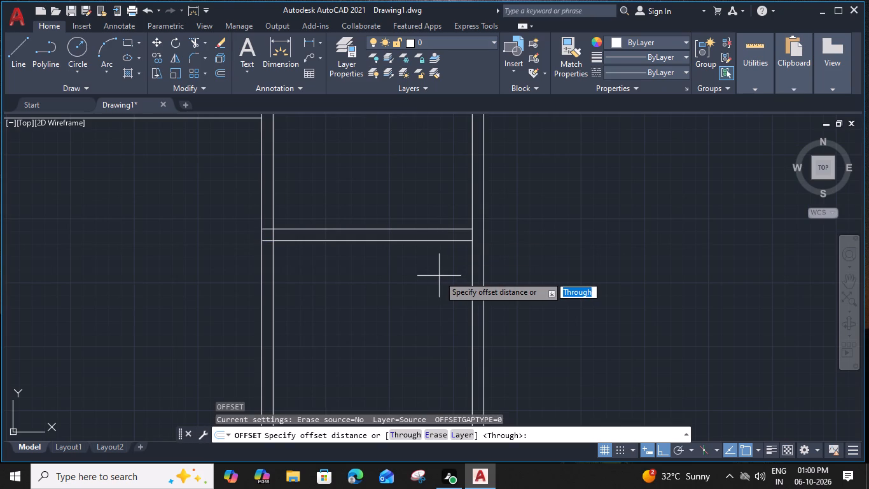
key("8")
type("'")
key("space")
left_click(438, 284)
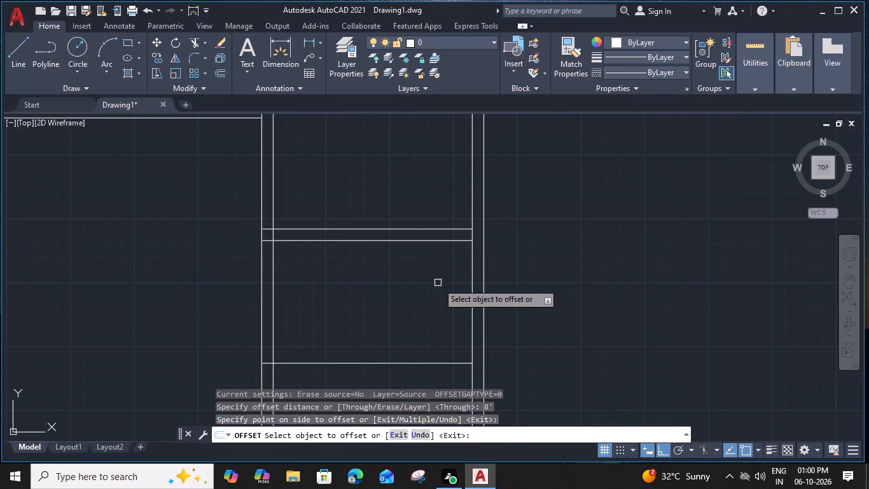
middle_click_drag(443, 270, 464, 223)
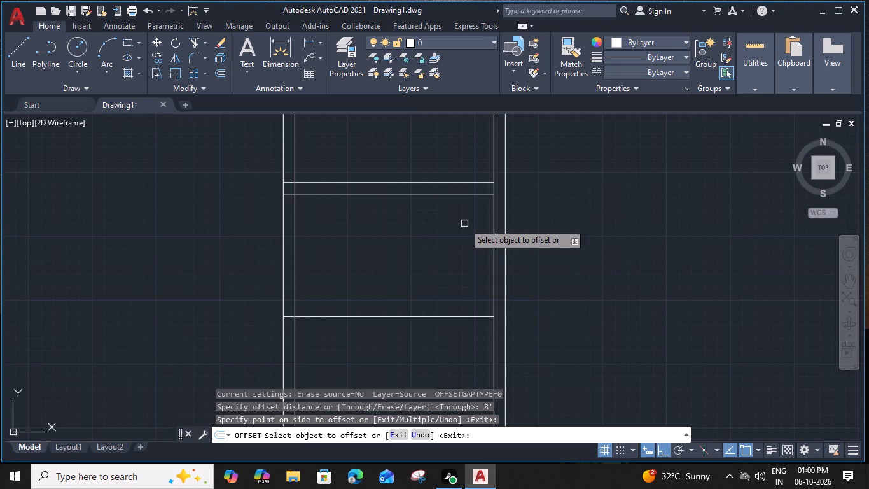
left_click(464, 318)
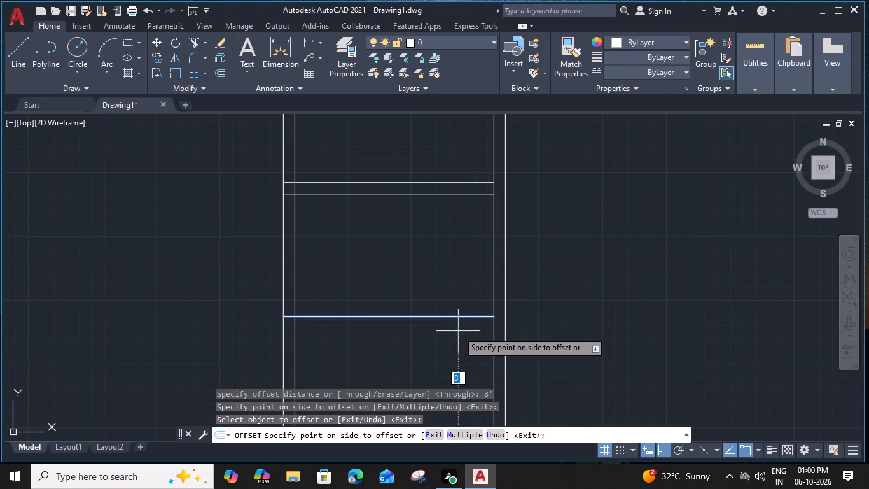
key("9")
key("shift+quotedbl")
key("Return")
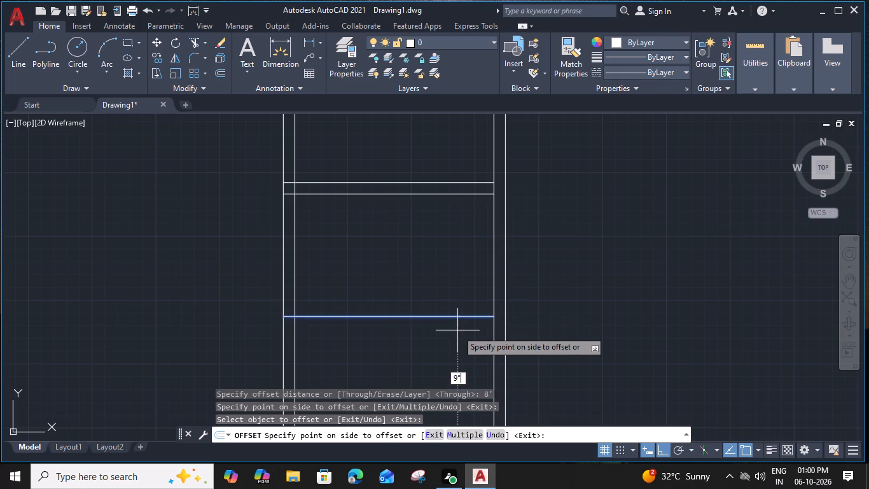
Offset the right outer wall's inner line 6' inward, and offset the result 6" for a partition thickness.
left_click(493, 281)
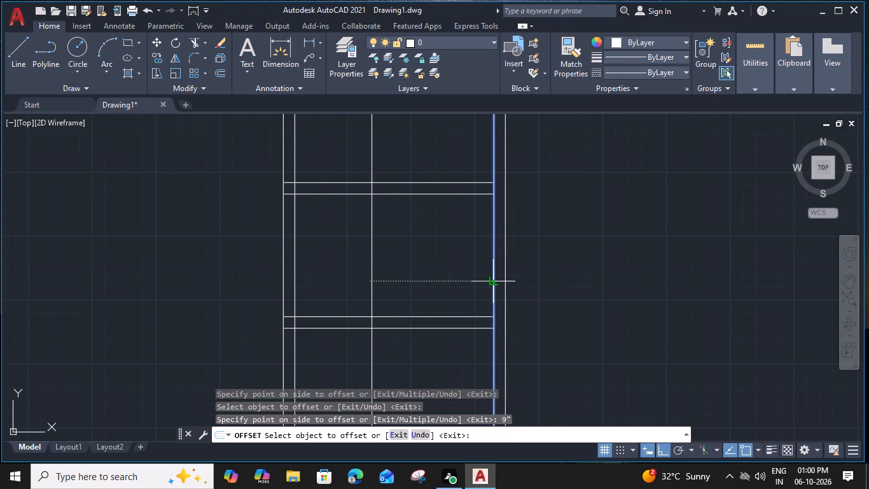
type("6'")
key("space")
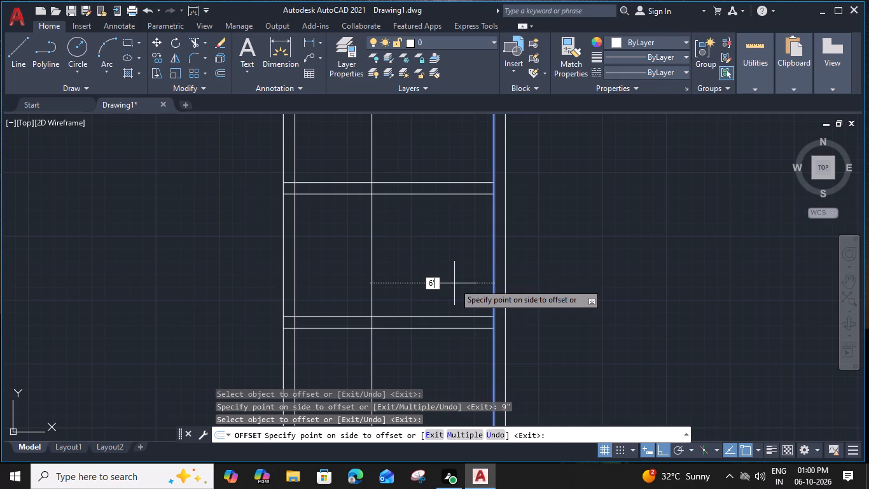
left_click(402, 269)
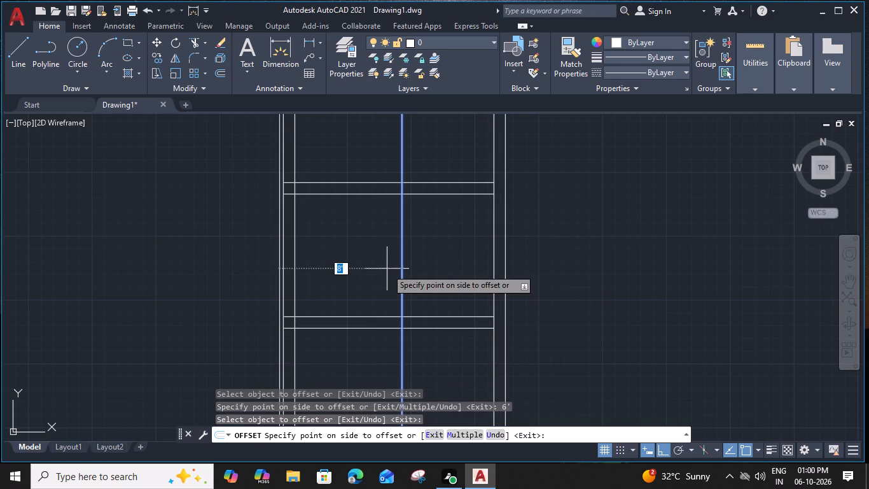
type("6\"")
key("Return")
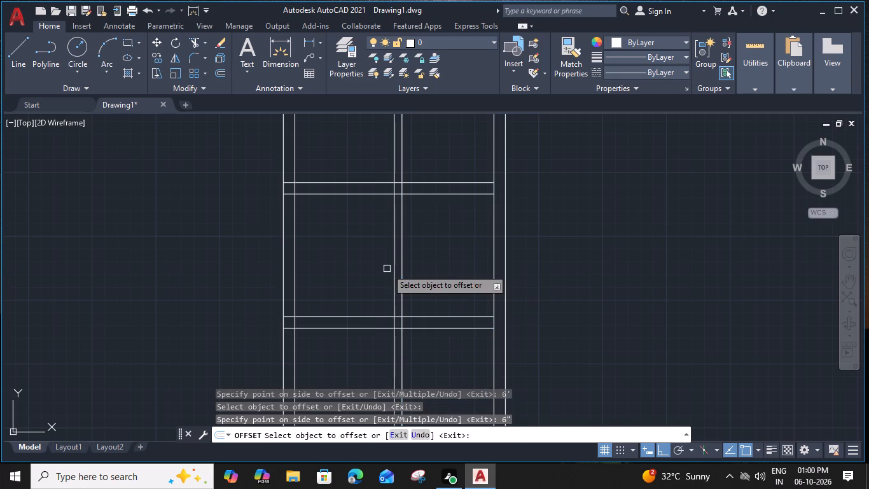
key("Escape")
Trim both 6" partition lines above the upper and below the lower of the two short horizontal walls on the right side.
type("tr")
key("space")
scroll(403, 211, "down", 2)
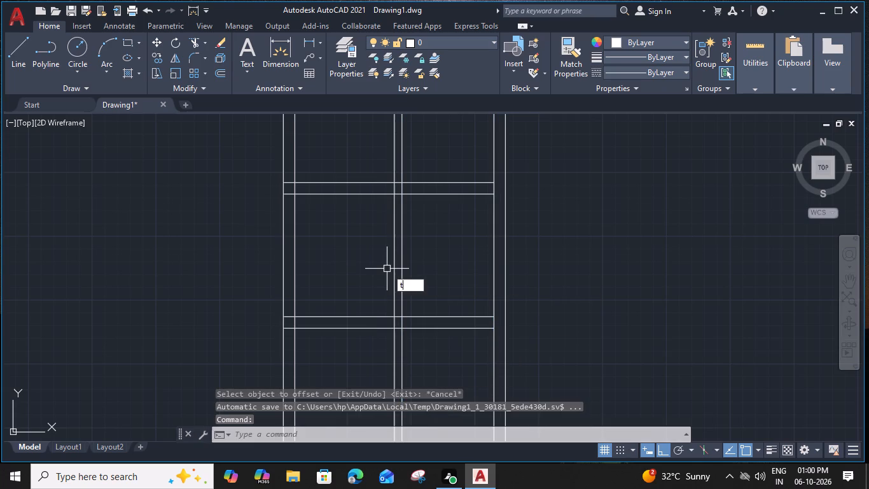
left_click_drag(417, 164, 411, 168)
left_click(391, 186)
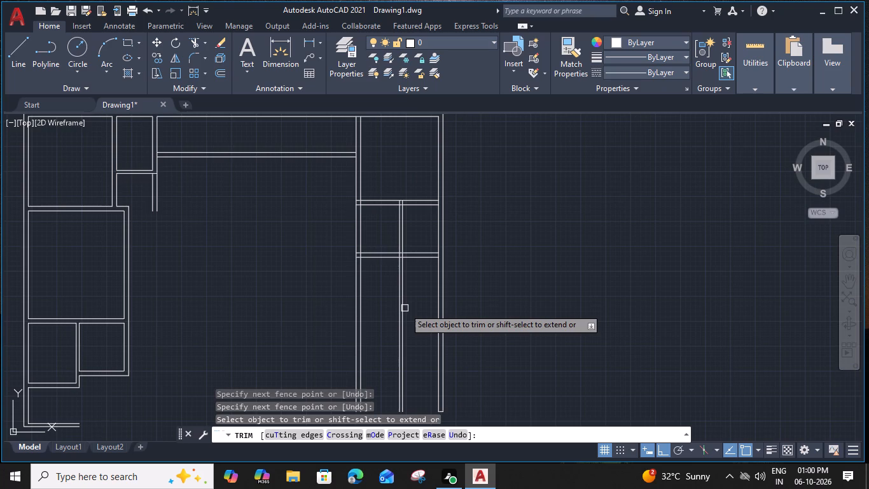
middle_click_drag(415, 281, 425, 287)
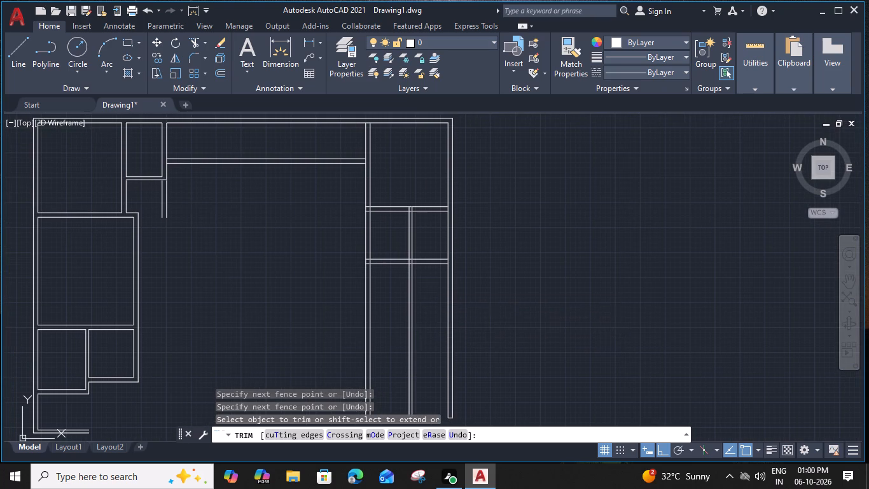
left_click(424, 287)
left_click(395, 309)
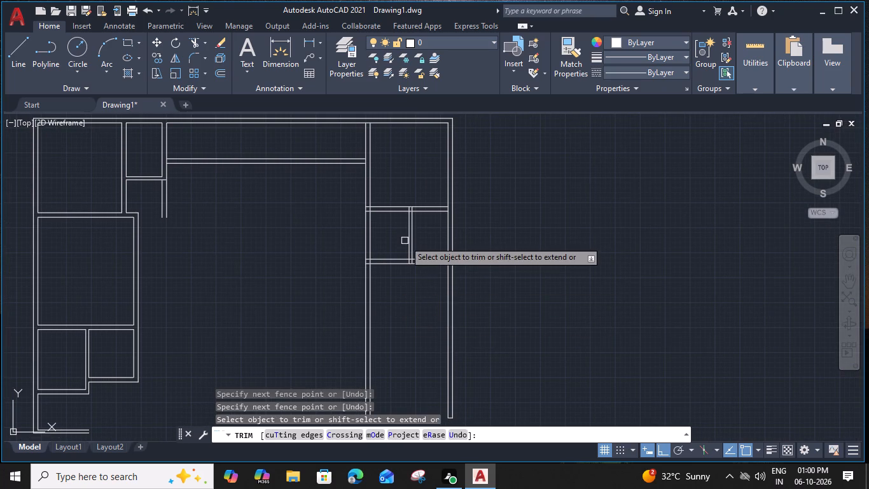
Trim the overlapping lines where the upper short horizontal wall meets the inner vertical wall, the 6" partition and the right outer wall.
scroll(382, 194, "up", 2)
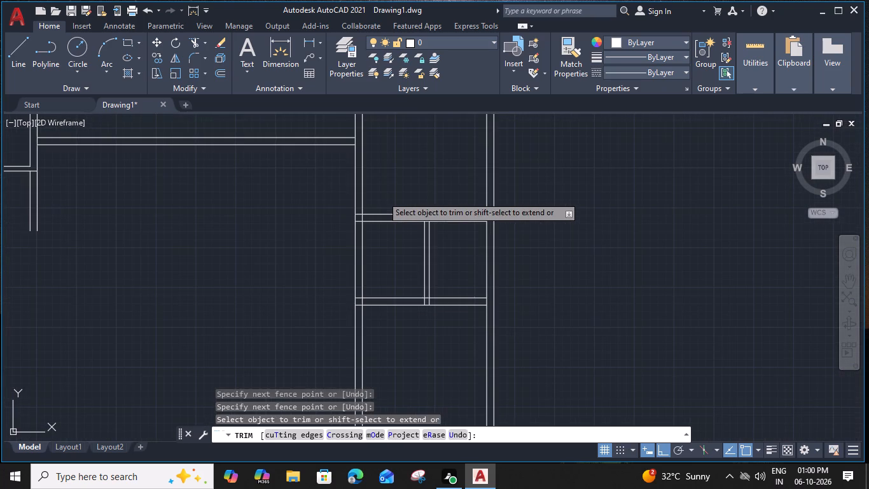
scroll(382, 196, "up", 1)
left_click(324, 235)
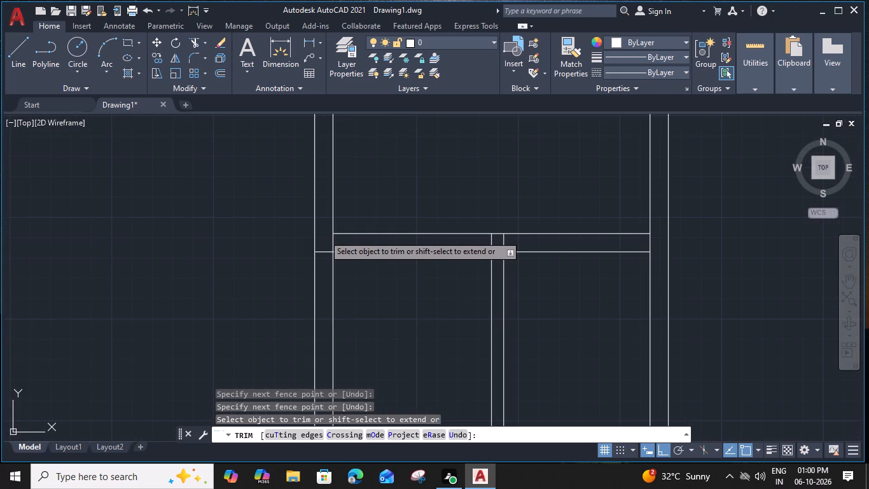
left_click(331, 241)
left_click(325, 252)
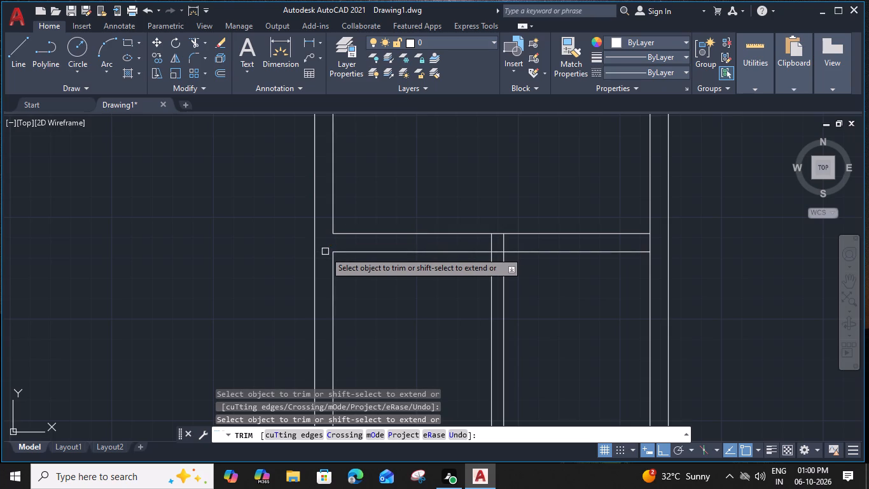
left_click(493, 245)
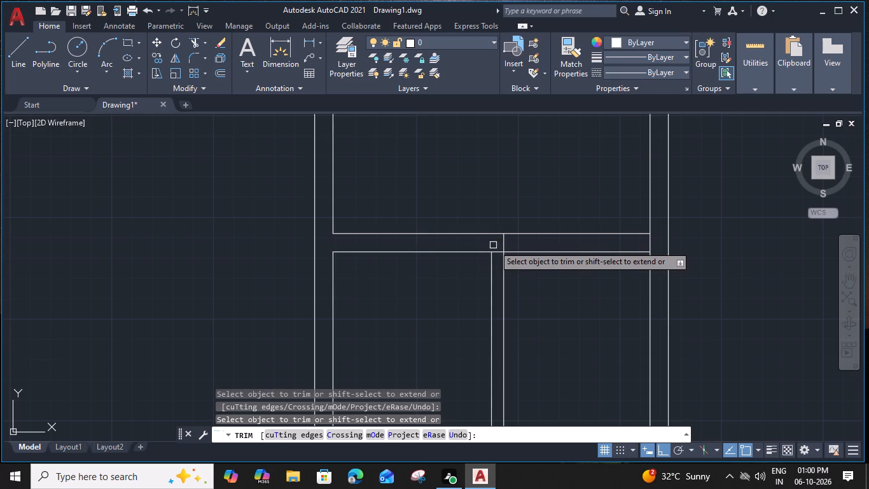
left_click(498, 252)
left_click(505, 243)
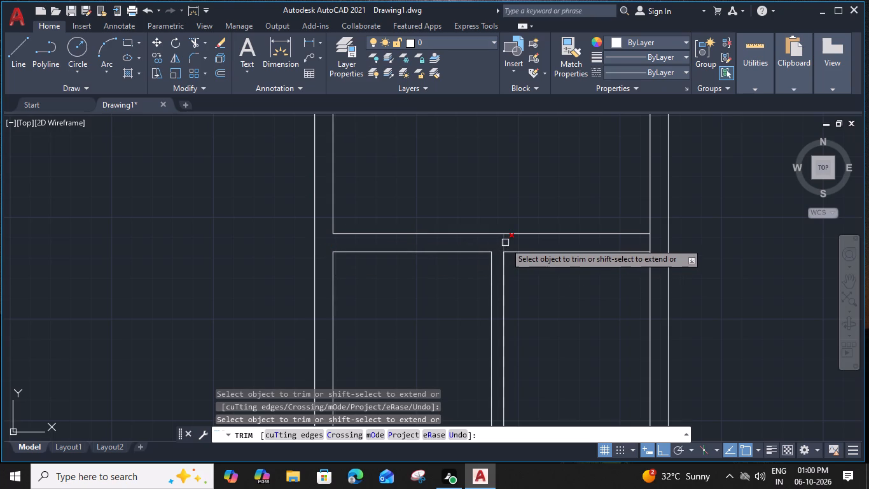
left_click(492, 268, "shift")
scroll(489, 266, "down", 2)
middle_click_drag(491, 294, 492, 286)
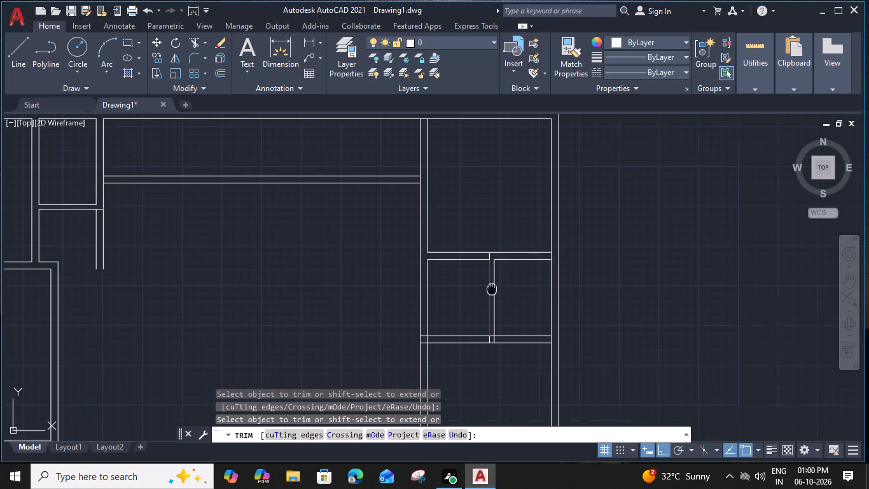
middle_click_drag(492, 286, 444, 253)
scroll(502, 218, "up", 1)
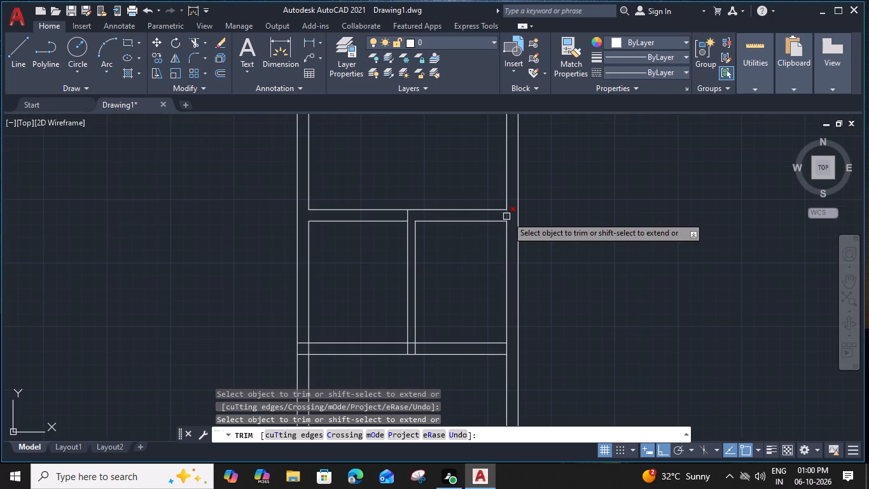
left_click(509, 216)
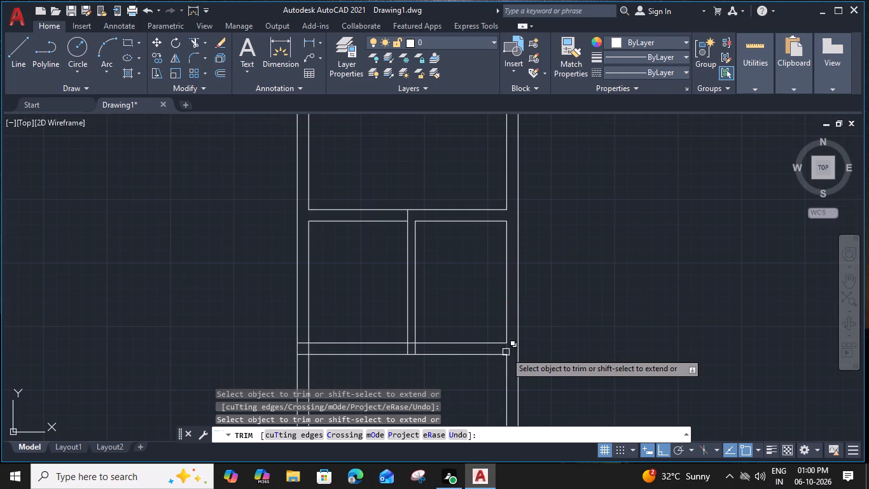
Trim the overlapping lines where the lower short horizontal wall meets the right outer wall, the 6" partition and the inner vertical wall.
left_click(506, 350)
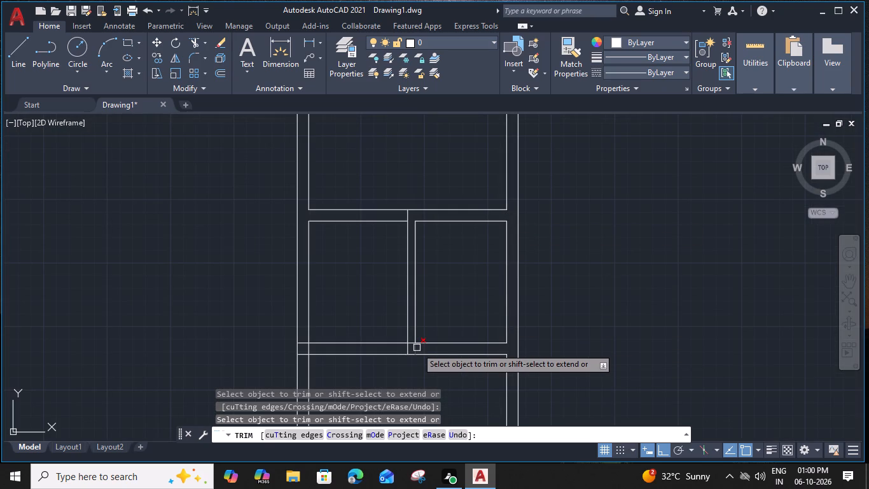
left_click(417, 348)
left_click(409, 350)
scroll(409, 350, "up", 2)
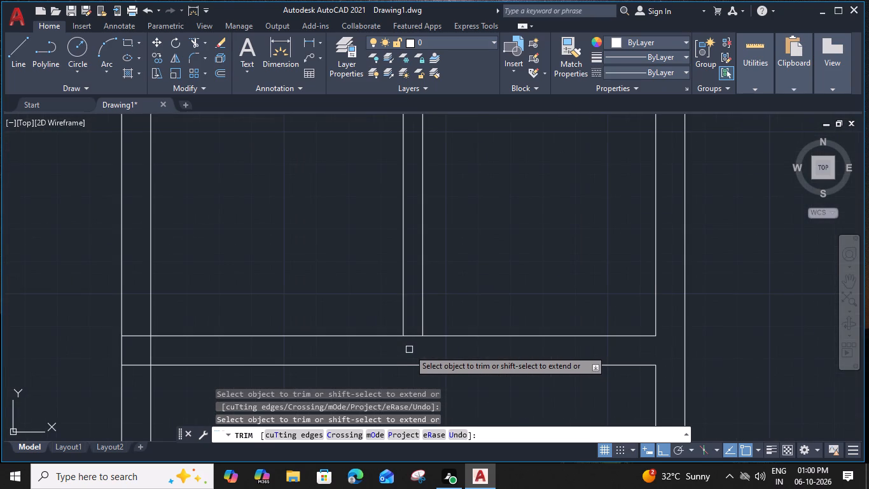
left_click(412, 335)
scroll(412, 330, "down", 3)
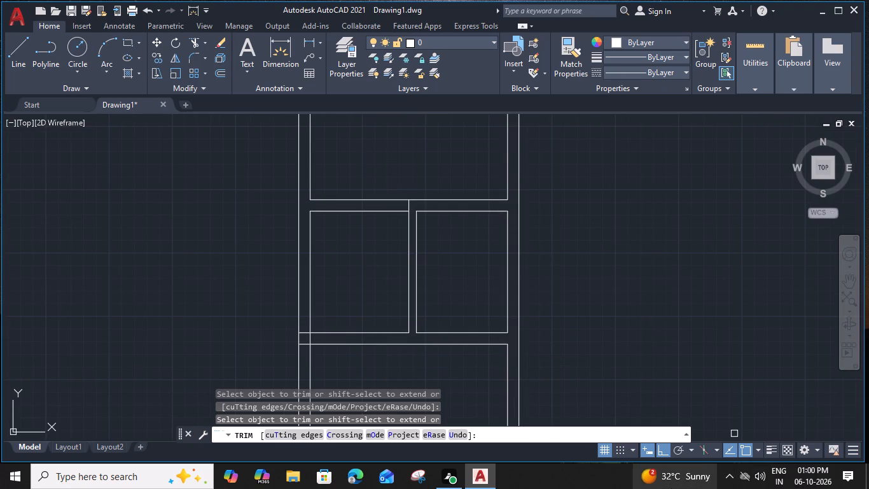
middle_click_drag(472, 304, 636, 295)
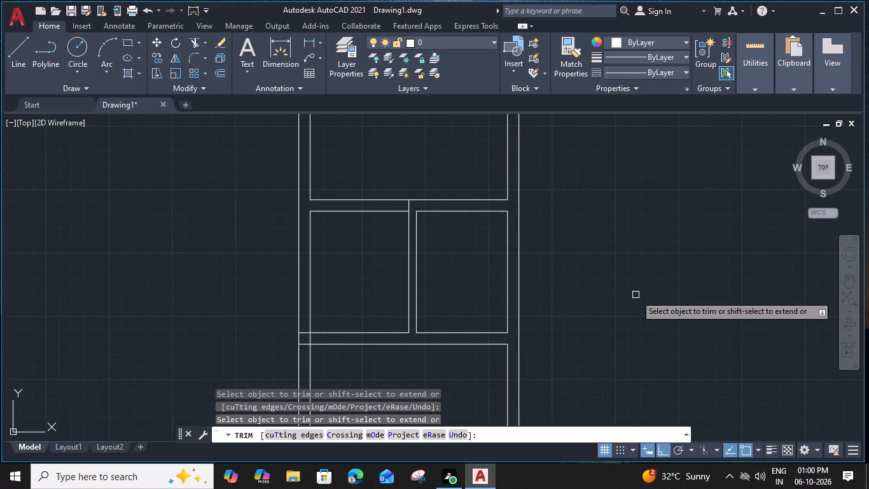
middle_click_drag(636, 295, 509, 171)
scroll(341, 203, "up", 1)
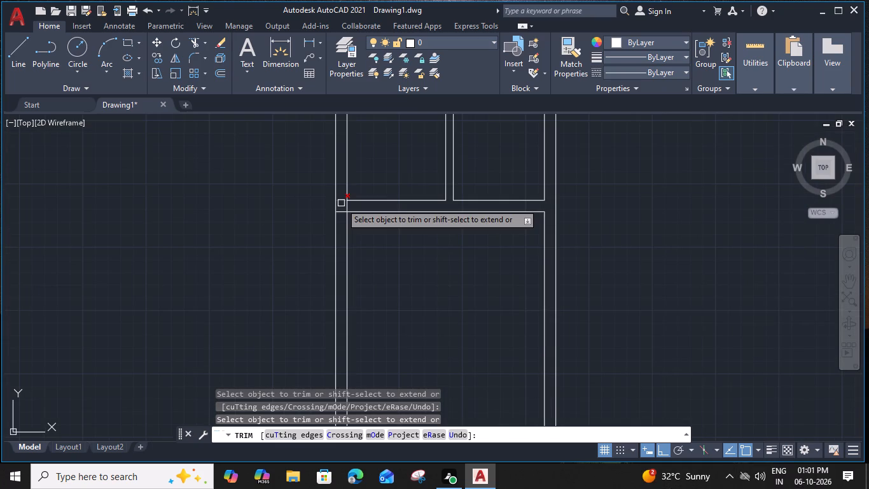
left_click(341, 200)
left_click(349, 205)
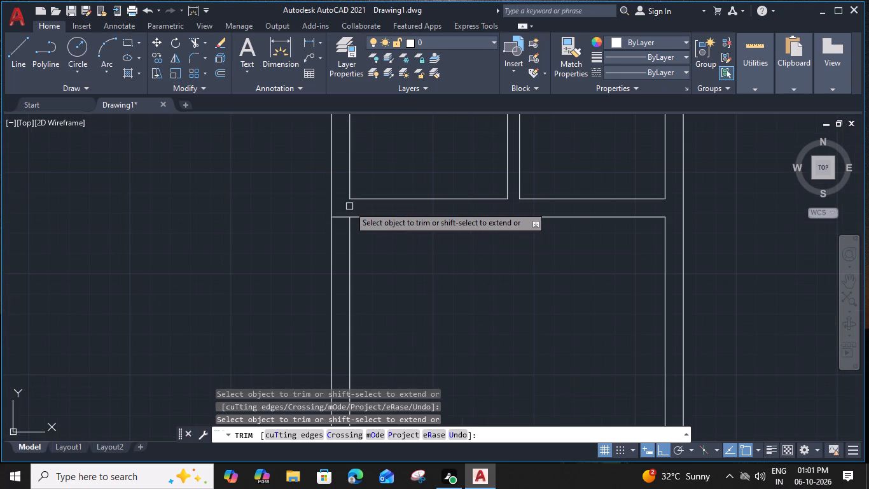
left_click(342, 218)
key("Escape")
Below the lower short wall, offset the right outer wall's inner line 7' inward, and offset the result 9" for a wall thickness.
scroll(386, 250, "down", 2)
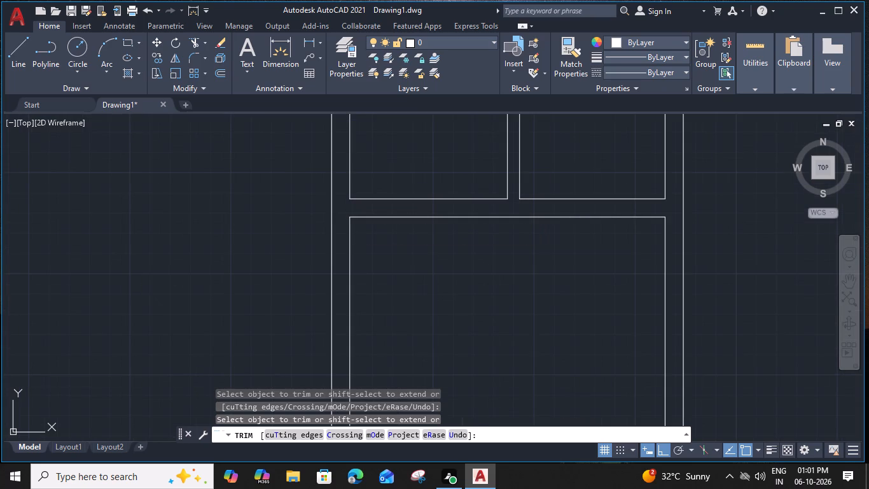
middle_click_drag(429, 285, 423, 184)
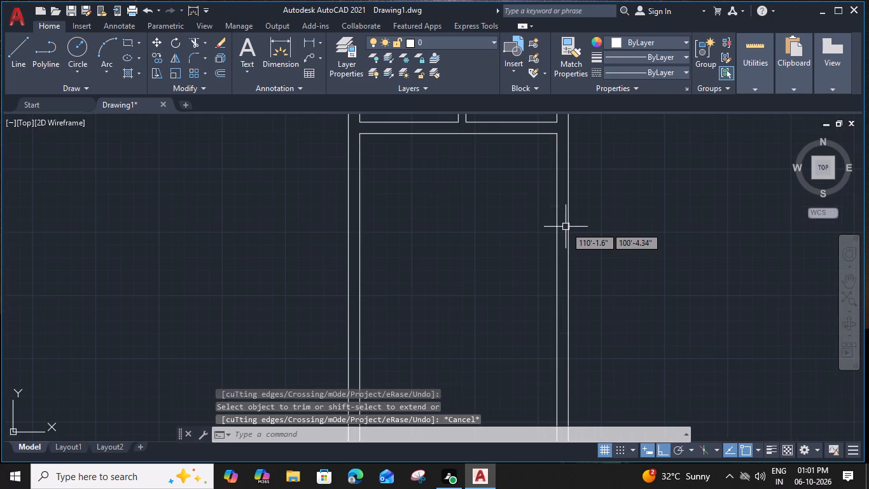
left_click(555, 226)
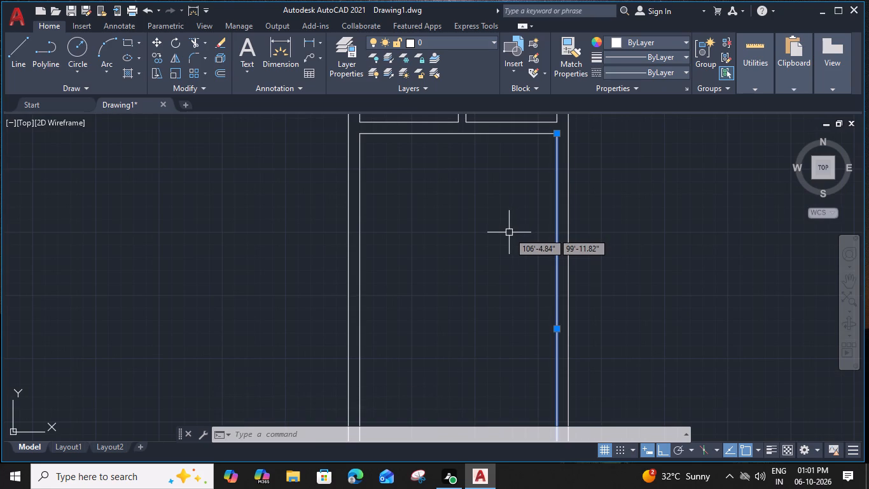
type("o 7'")
key("space")
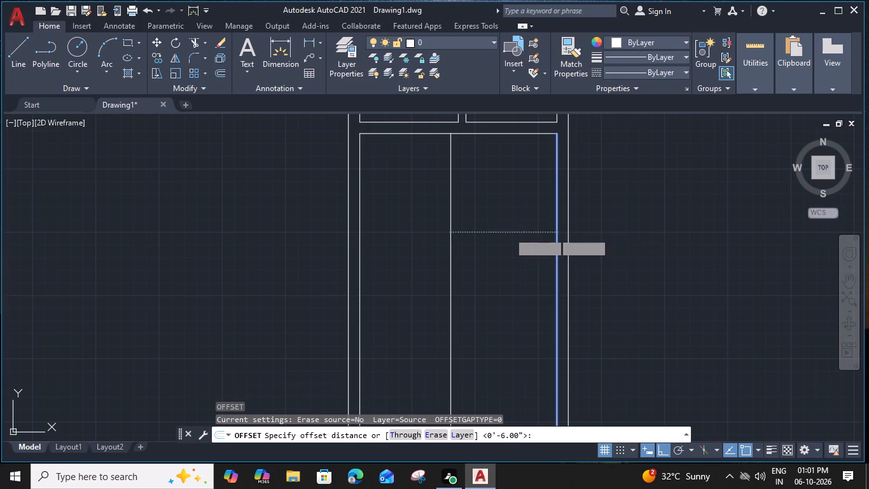
left_click(509, 232)
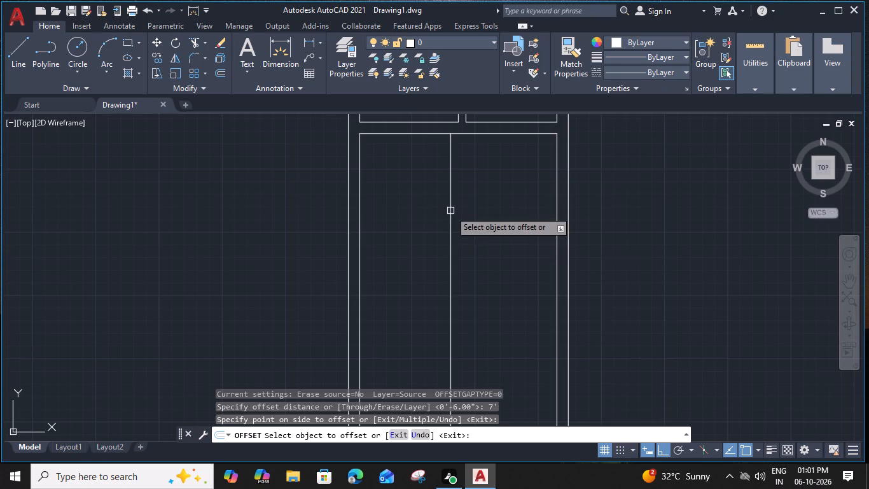
left_click(450, 209)
type("9\"")
key("Return")
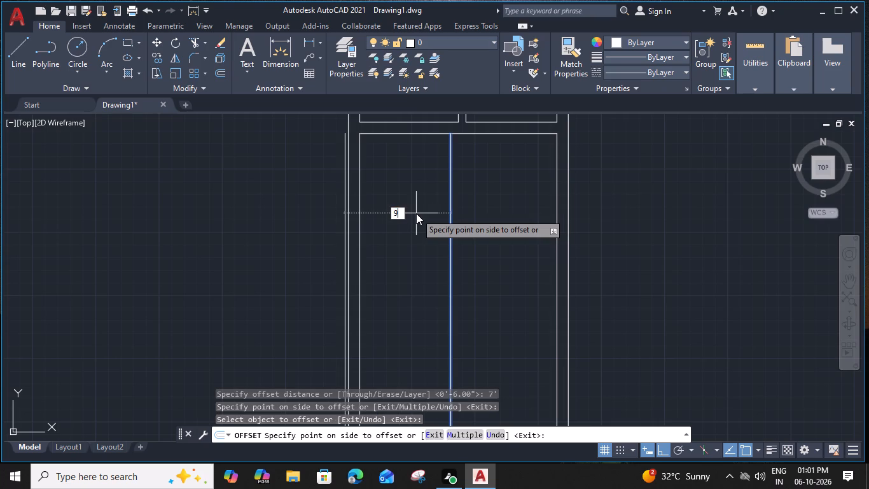
Offset the left line of the new vertical wall 14' to the left, and offset the result 9" for another wall thickness.
left_click(440, 226)
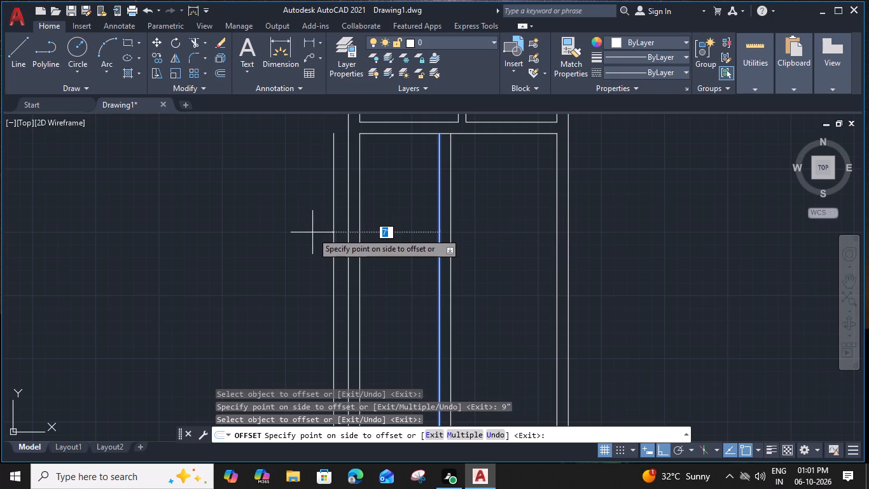
key("1")
type("4'")
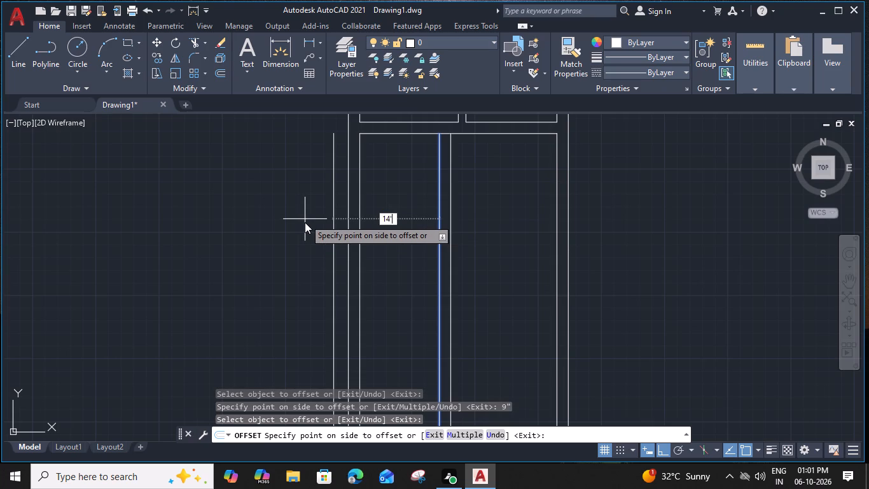
key("space")
left_click(228, 228)
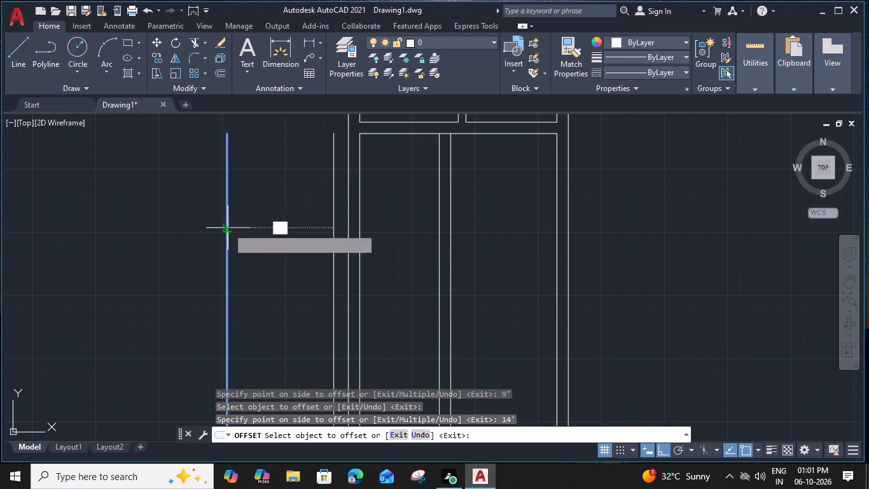
key("9")
key("shift+quotedbl")
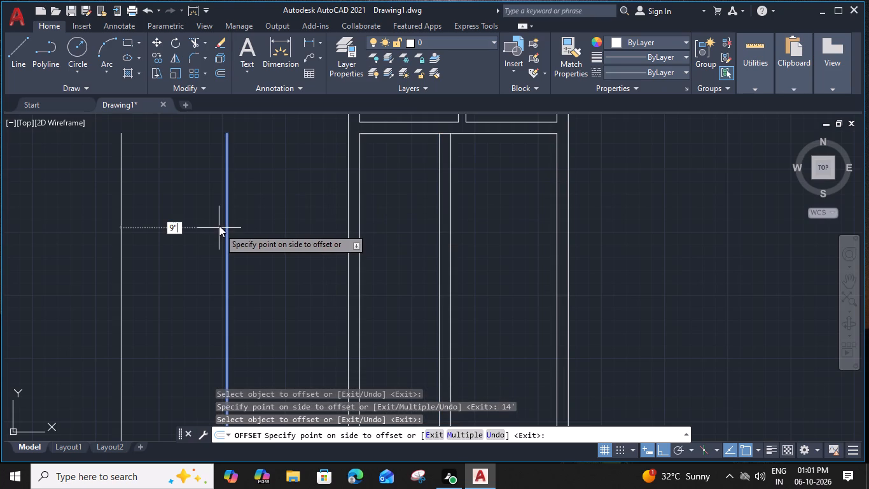
key("Return")
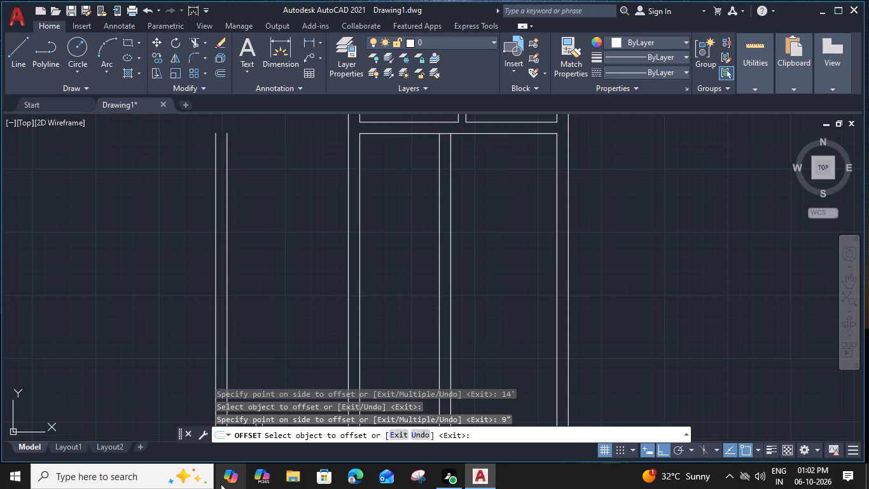
Offset the bottom line of the lower short horizontal wall 10' downward, and offset the result 9" for a wall thickness.
left_click(528, 134)
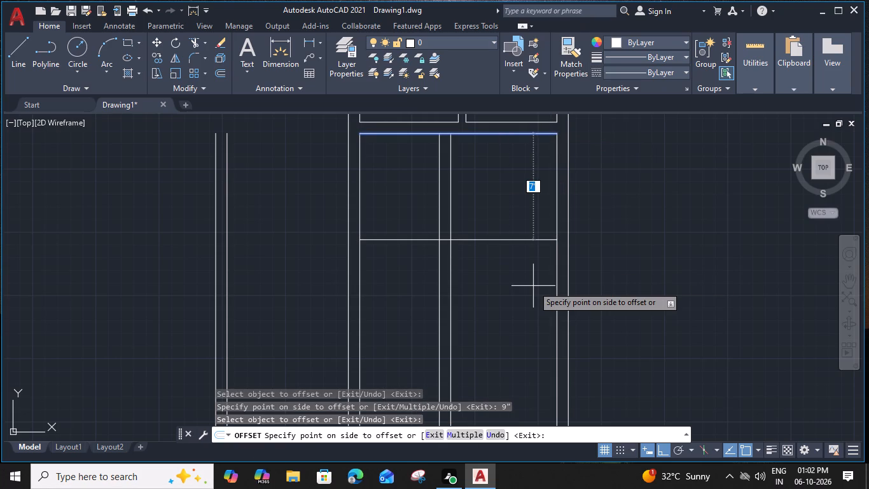
type("10'")
key("space")
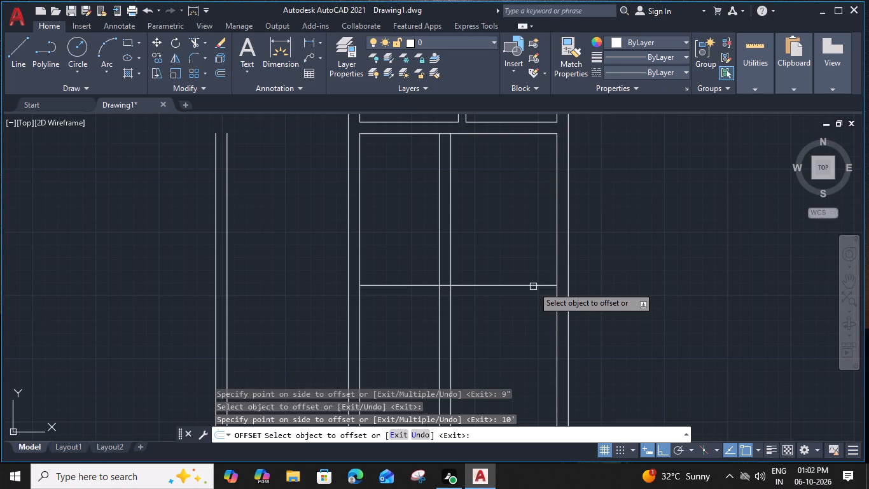
middle_click_drag(718, 115, 718, 117)
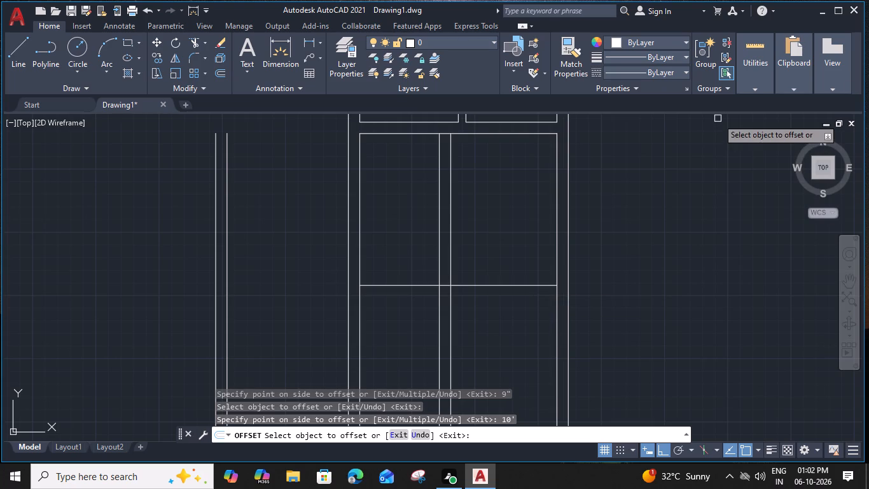
middle_click_drag(718, 117, 772, 94)
scroll(510, 229, "down", 1)
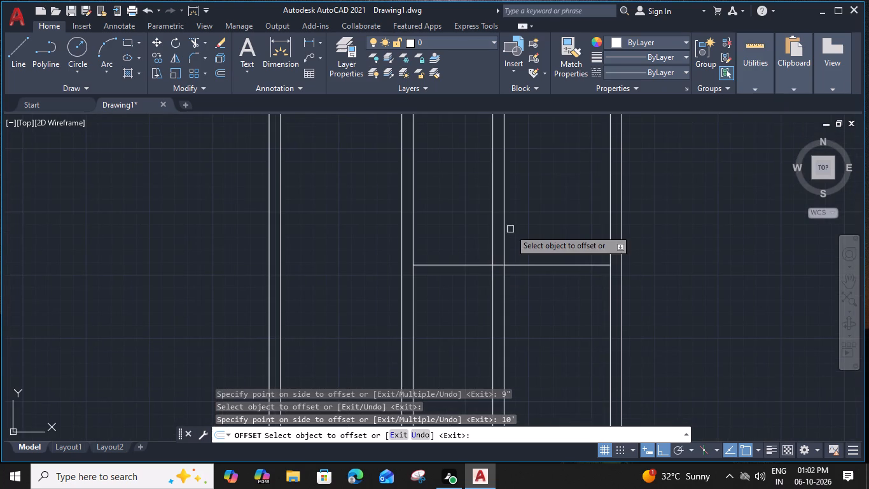
scroll(510, 229, "down", 1)
left_click(531, 246)
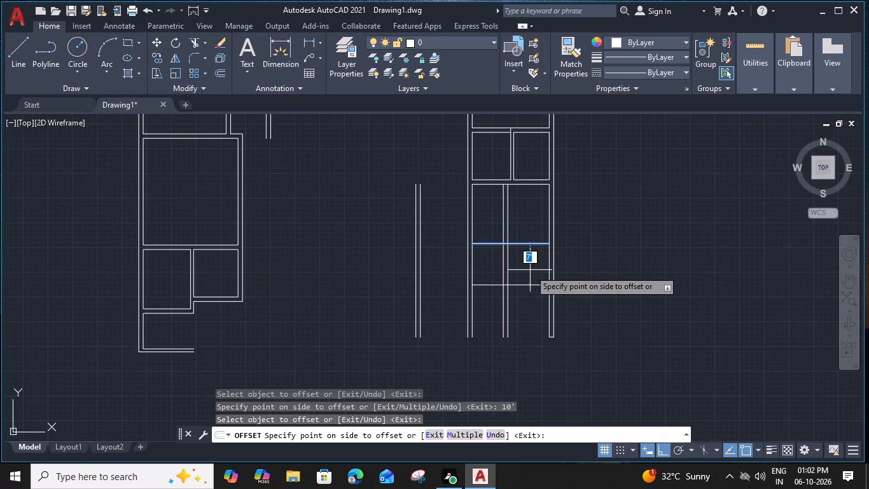
type("9\"")
key("Return")
key("Escape")
Trim the newest horizontal wall west of the inner vertical wall, and trim the inner vertical wall's two lines below that horizontal wall.
type("tr")
key("space")
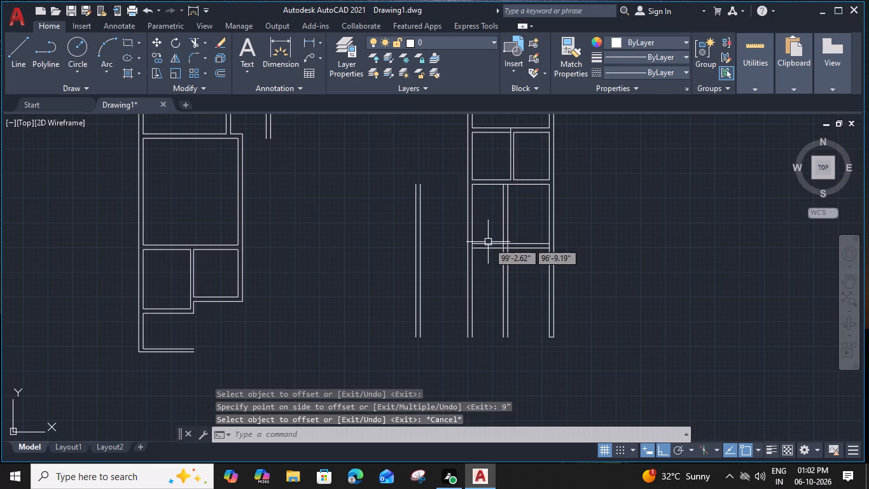
left_click(492, 240)
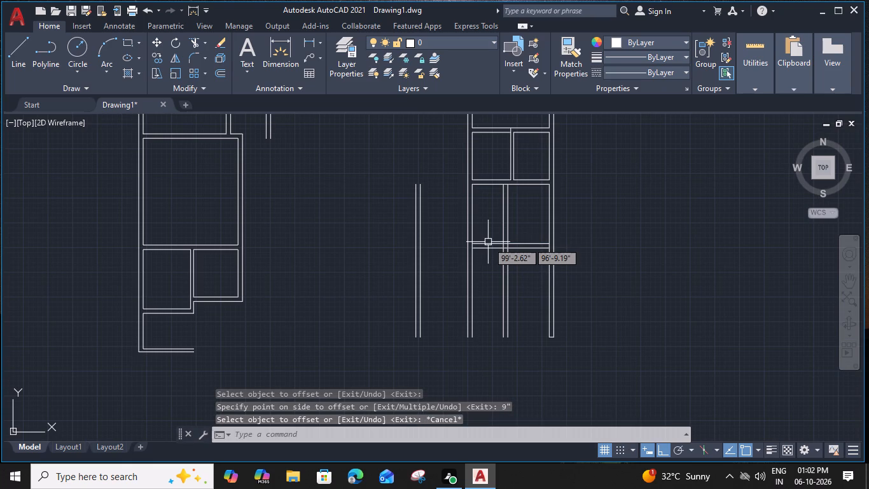
left_click(492, 252)
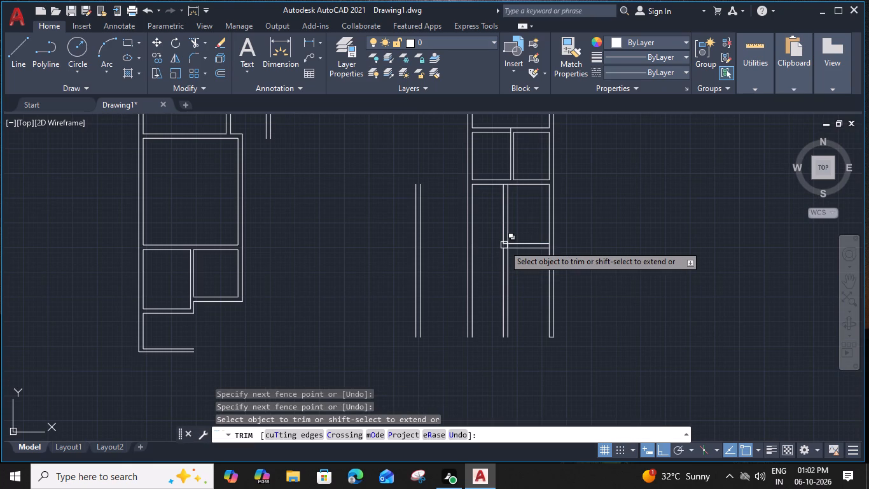
scroll(504, 245, "up", 2)
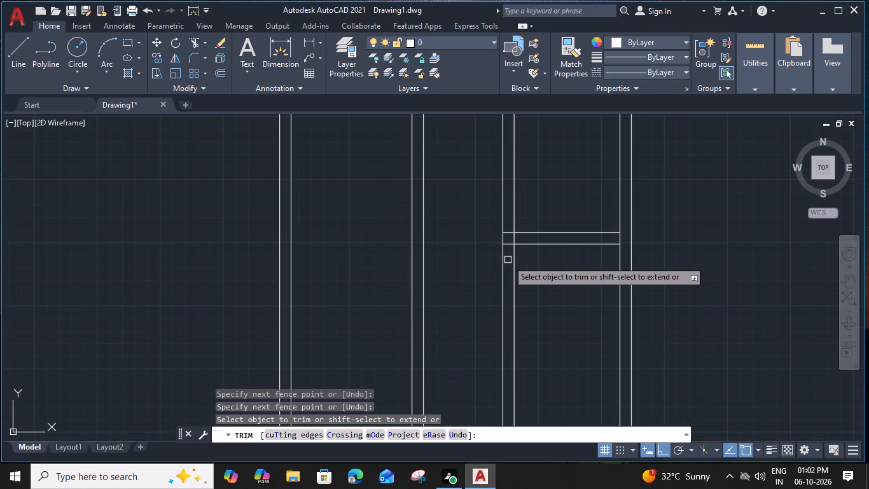
left_click(543, 268)
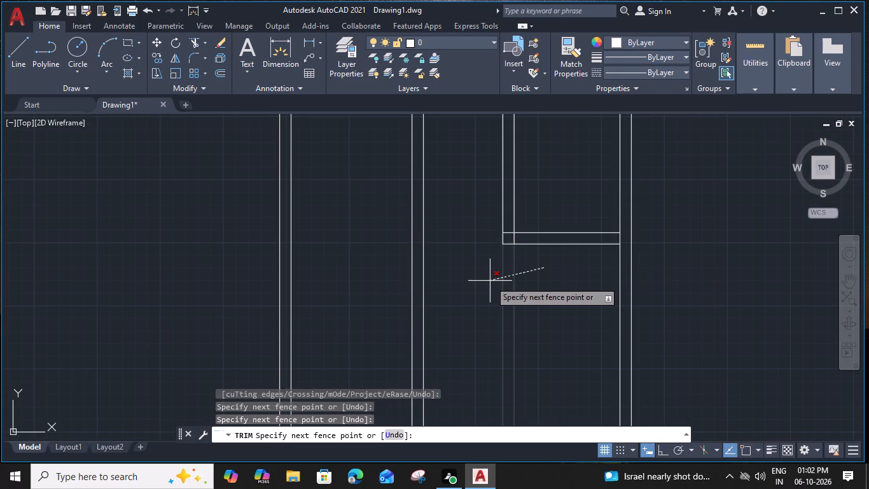
left_click(490, 281)
Trim away both lines of the 14'-offset vertical wall below the long horizontal wall.
scroll(492, 269, "down", 1)
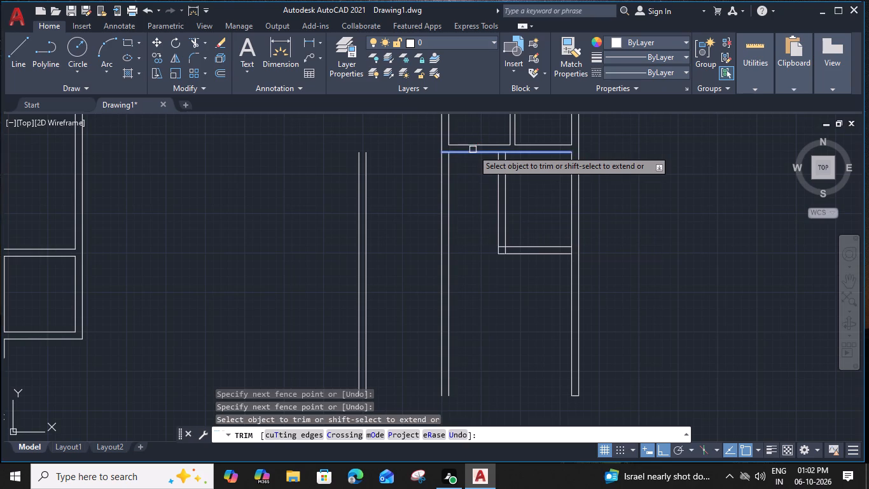
left_click(472, 153, "shift")
left_click(469, 200)
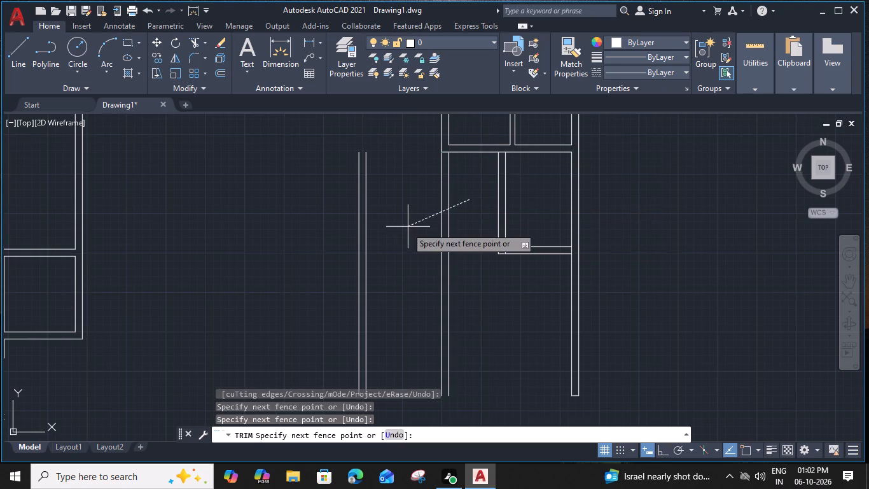
left_click(397, 232)
key("Escape")
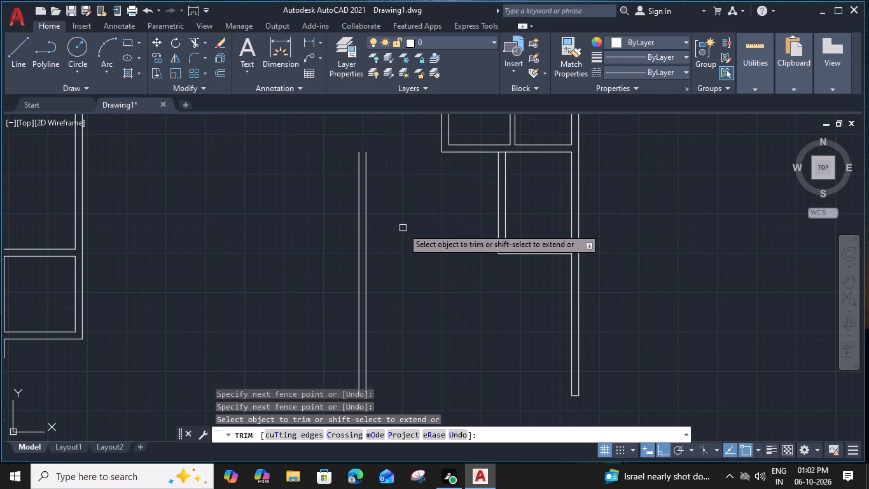
left_click(498, 195)
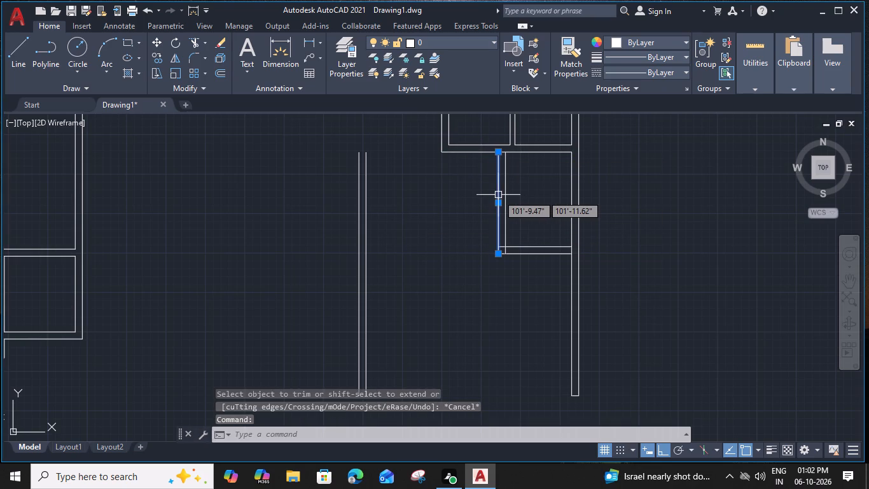
key("Escape")
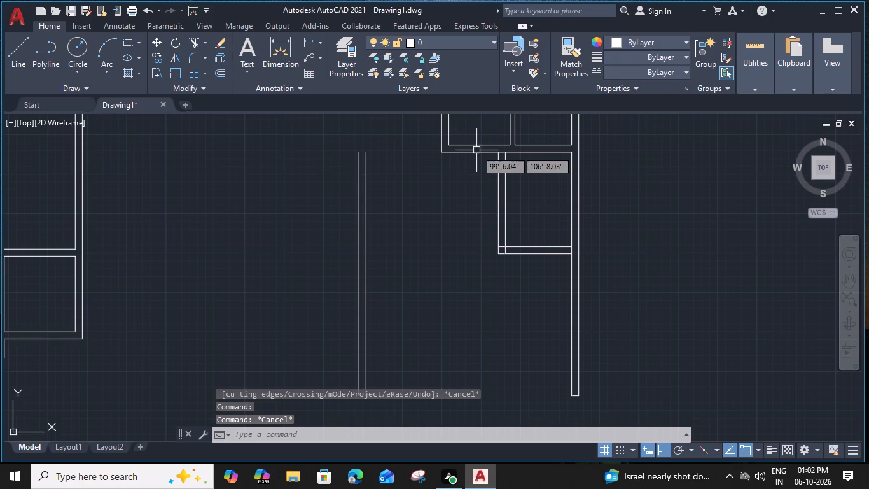
Offset the bottom line of the horizontal wall under the two small rooms 15' downward, and offset the result 9" for a wall thickness.
left_click(475, 151)
type("O")
key("space")
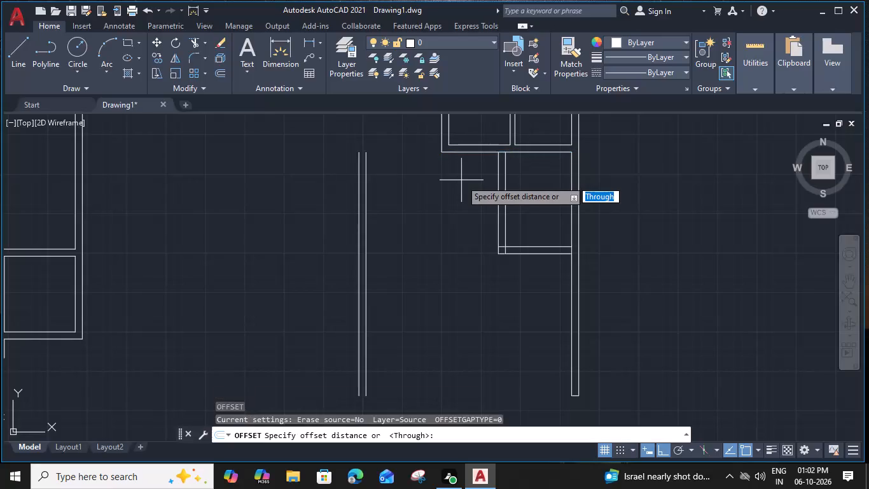
key("1")
type("5'")
key("space")
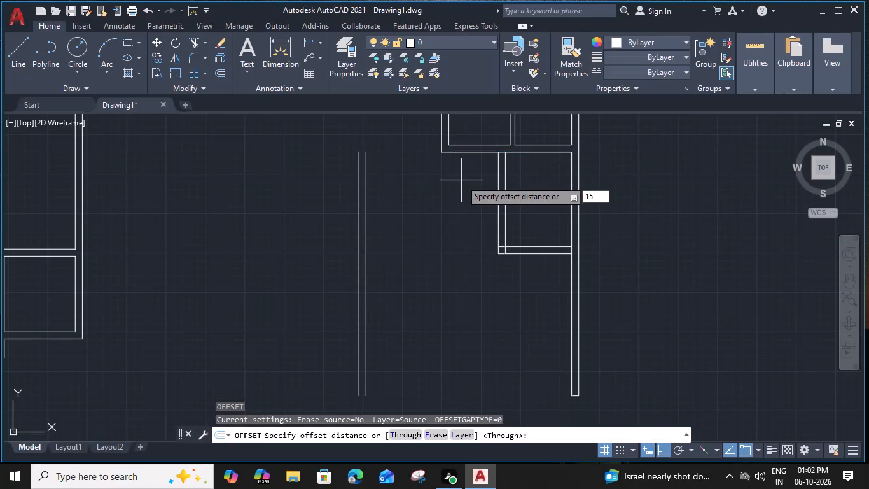
left_click(461, 211)
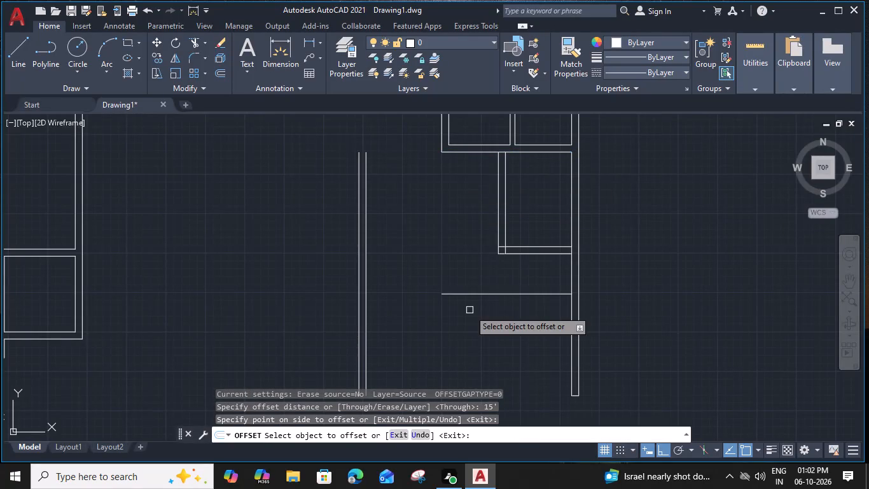
left_click(475, 293)
key("9")
key("shift+quotedbl")
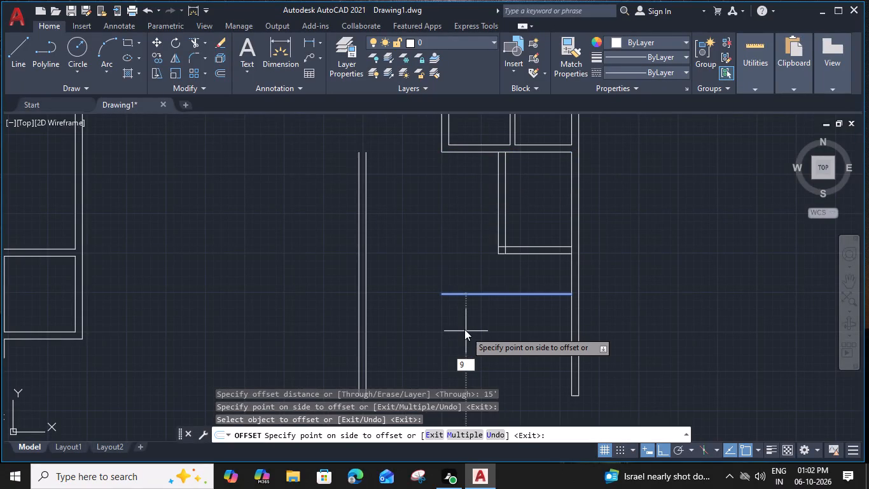
key("Return")
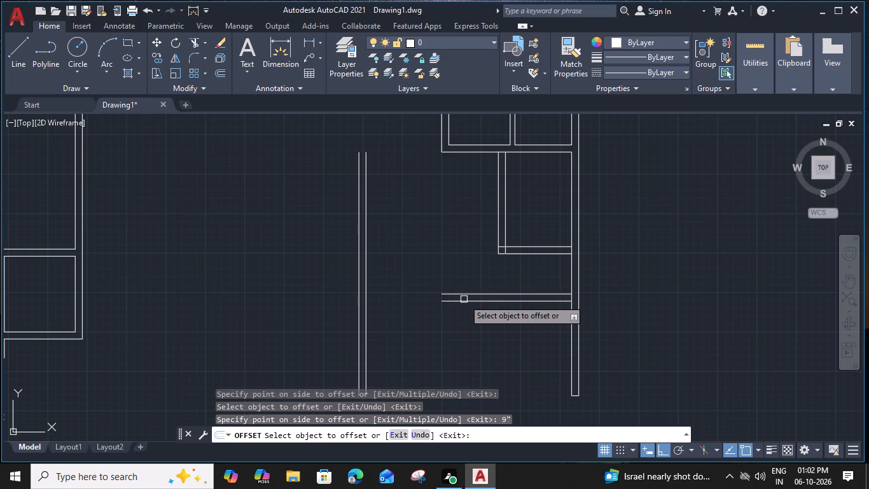
key("Escape")
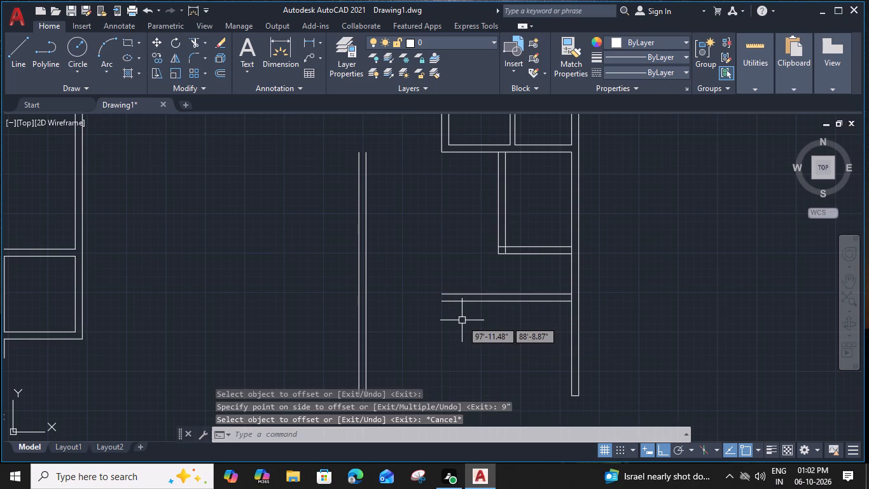
Extend the new bottom wall's lines west to the detached double-line vertical wall, and trim that wall's ends to form a clean corner.
middle_click_drag(465, 315, 483, 242)
type("EX")
key("space")
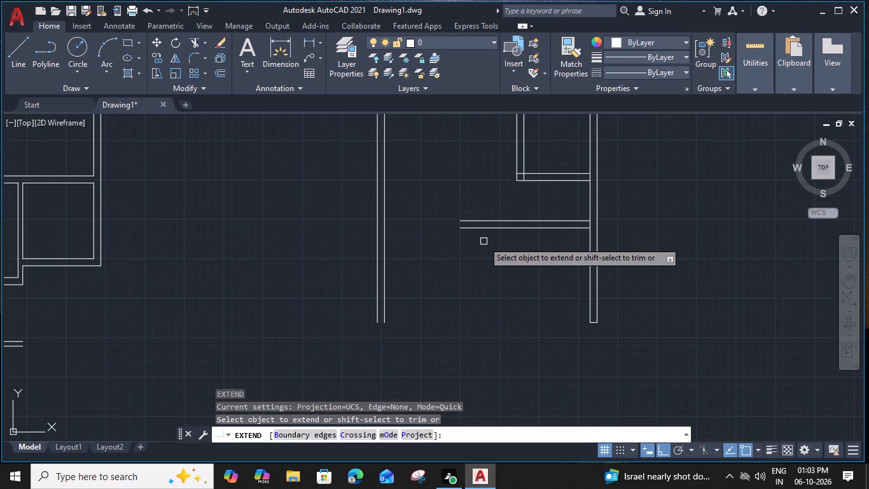
left_click(494, 204)
left_click(478, 264)
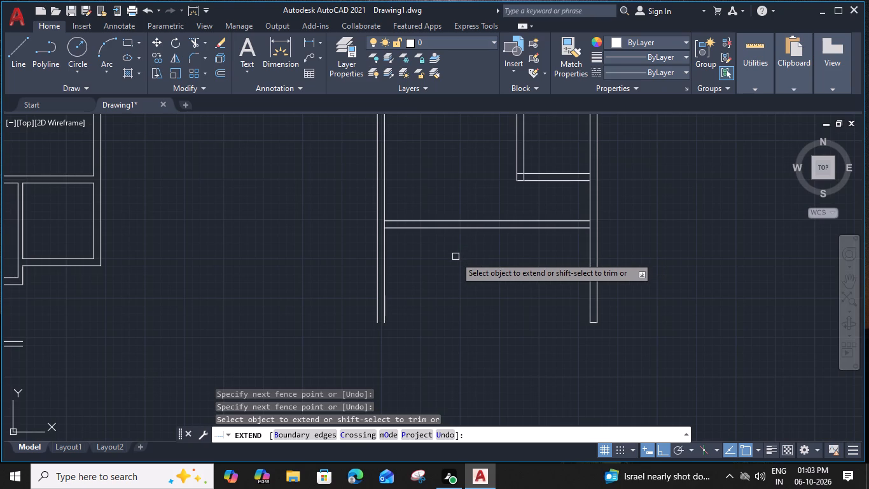
left_click(438, 228)
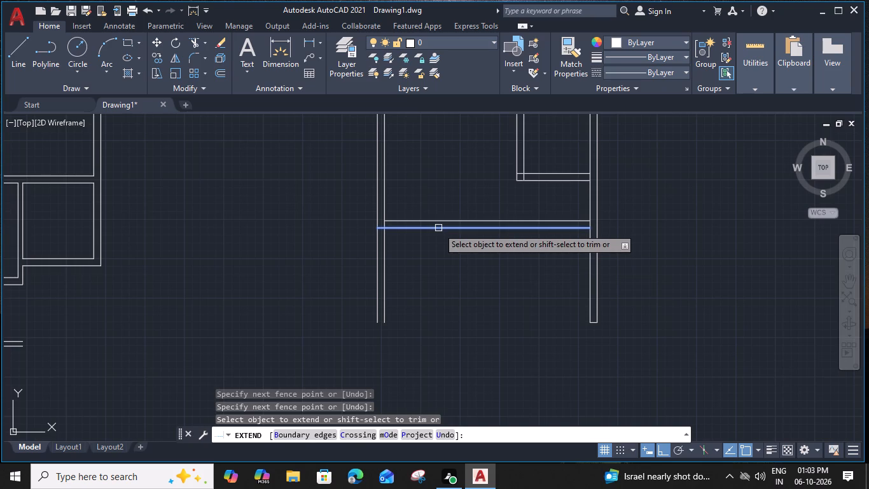
left_click(373, 252, "shift")
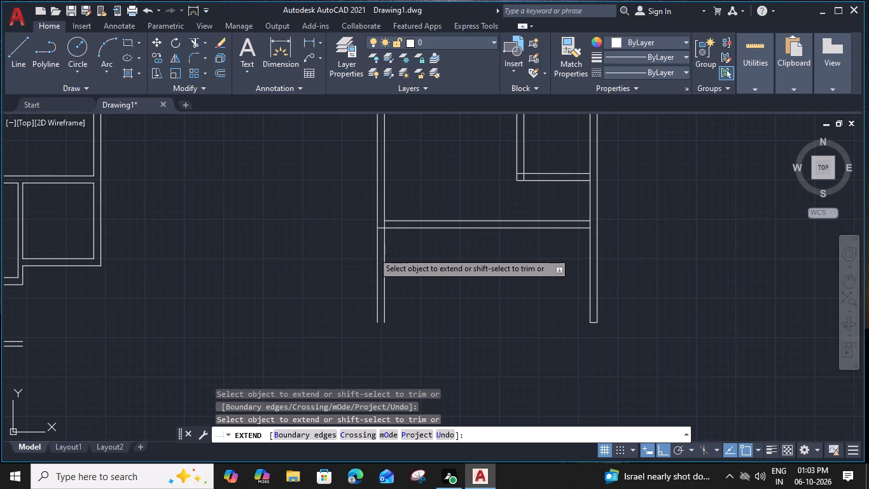
left_click(401, 255, "shift")
scroll(388, 228, "up", 2, "shift")
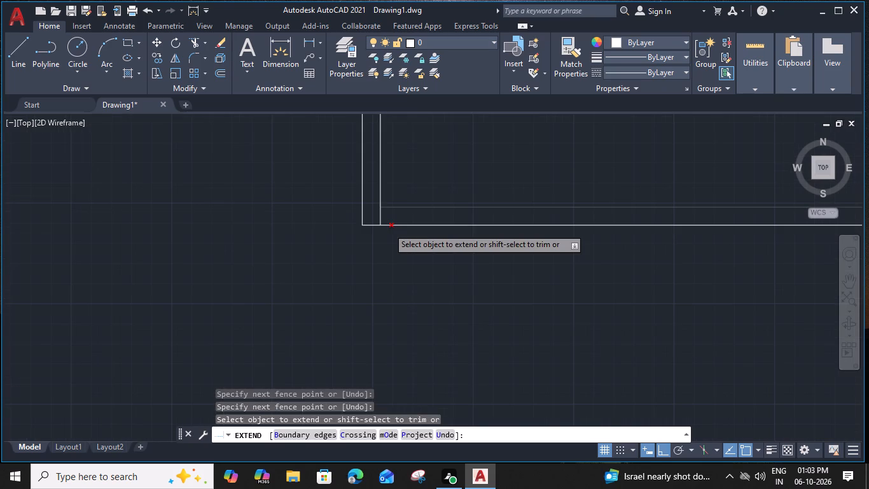
left_click(382, 216, "shift")
Extend the inner vertical wall's two lines down to the bottom wall, and trim its junction with the short horizontal wall.
scroll(383, 216, "down", 3)
scroll(597, 218, "up", 2)
scroll(576, 211, "down", 3, "shift")
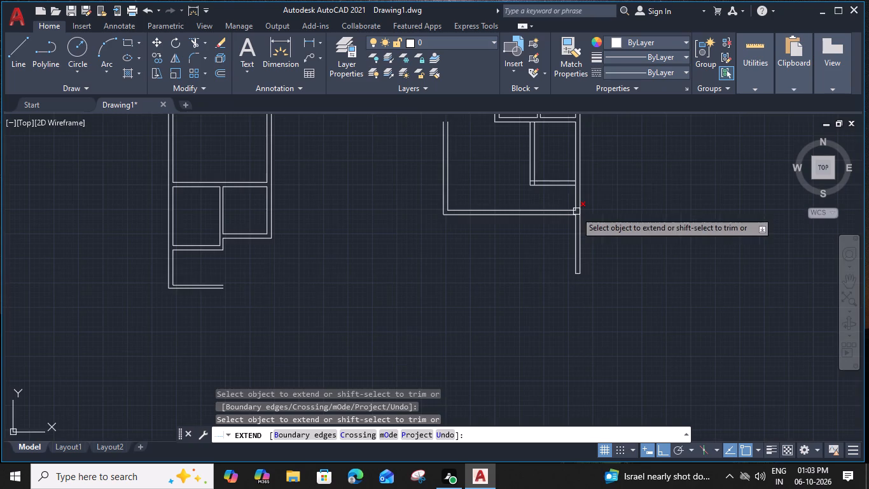
scroll(530, 165, "up", 2)
left_click(530, 165)
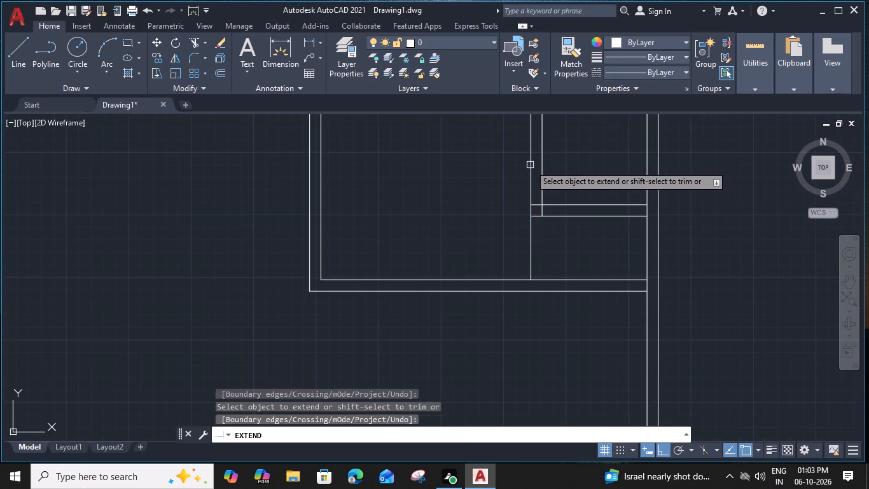
left_click(543, 171)
scroll(536, 206, "up", 1)
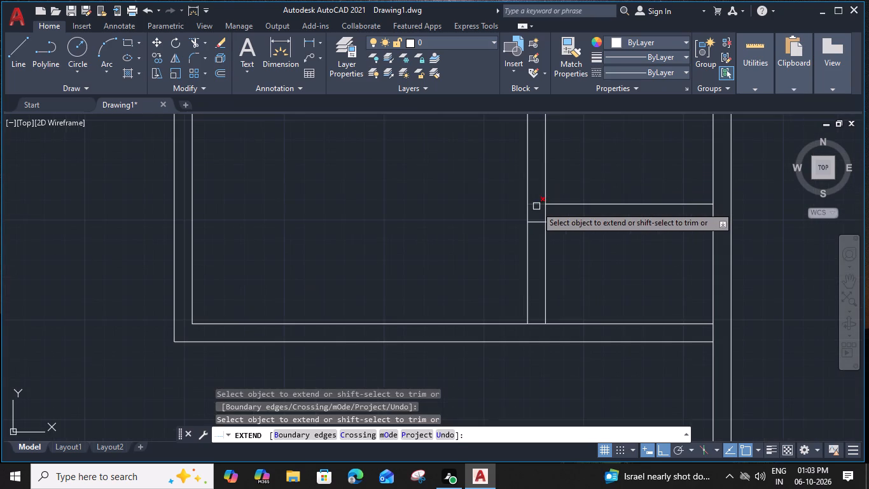
left_click(536, 206, "shift")
left_click(536, 223, "shift")
left_click(545, 211, "shift")
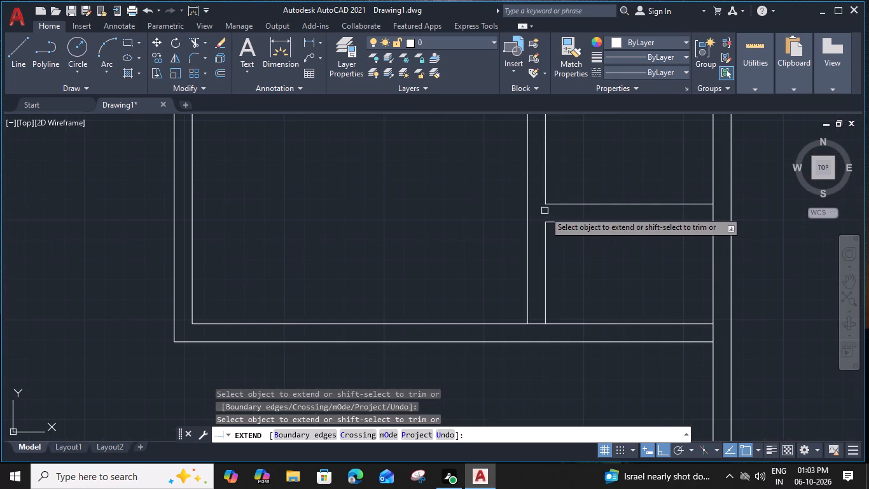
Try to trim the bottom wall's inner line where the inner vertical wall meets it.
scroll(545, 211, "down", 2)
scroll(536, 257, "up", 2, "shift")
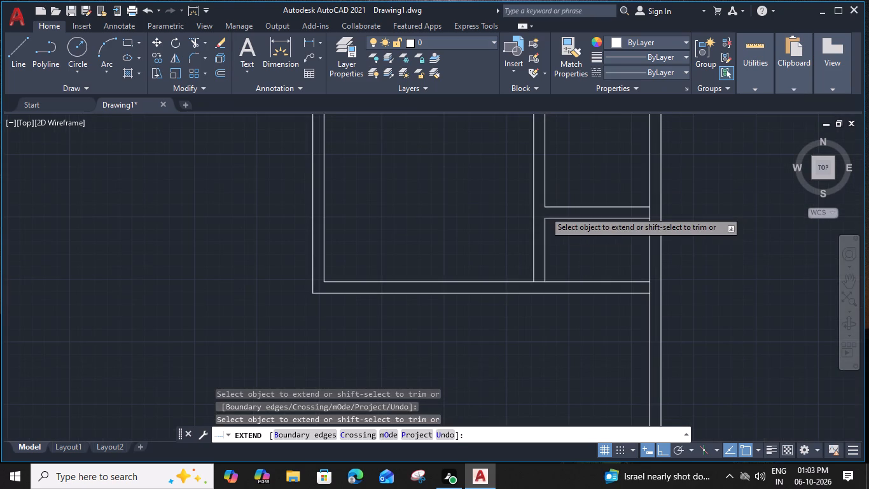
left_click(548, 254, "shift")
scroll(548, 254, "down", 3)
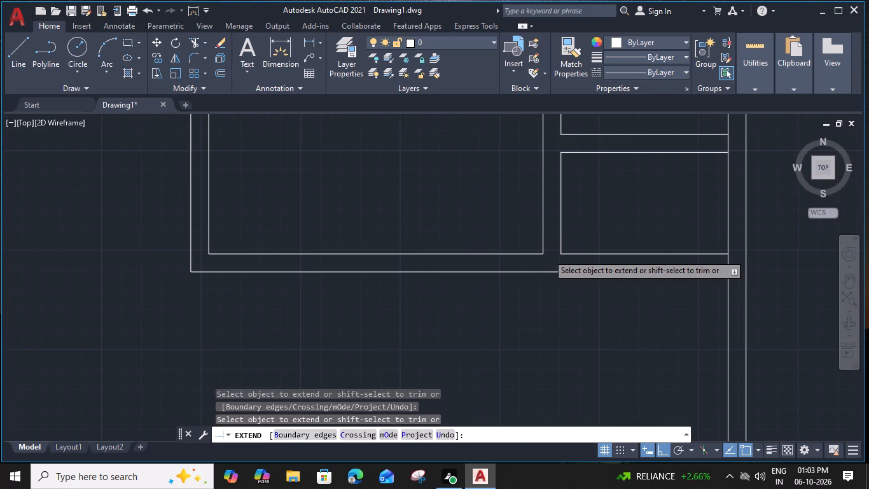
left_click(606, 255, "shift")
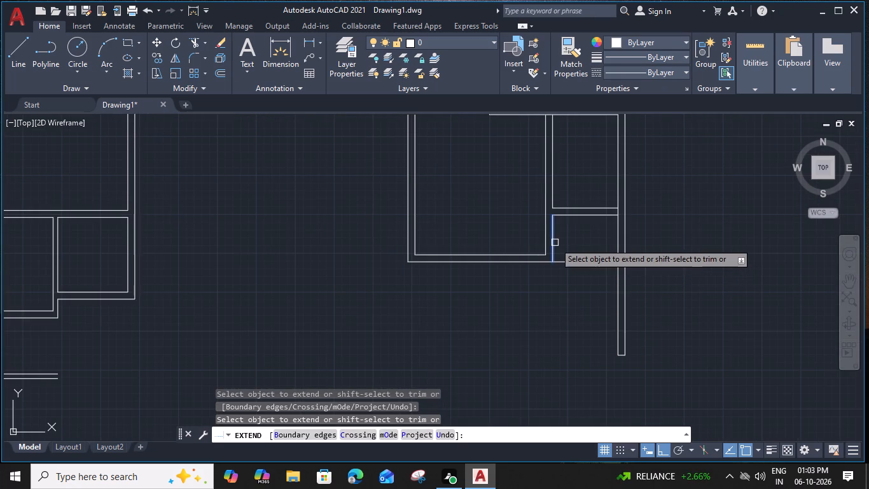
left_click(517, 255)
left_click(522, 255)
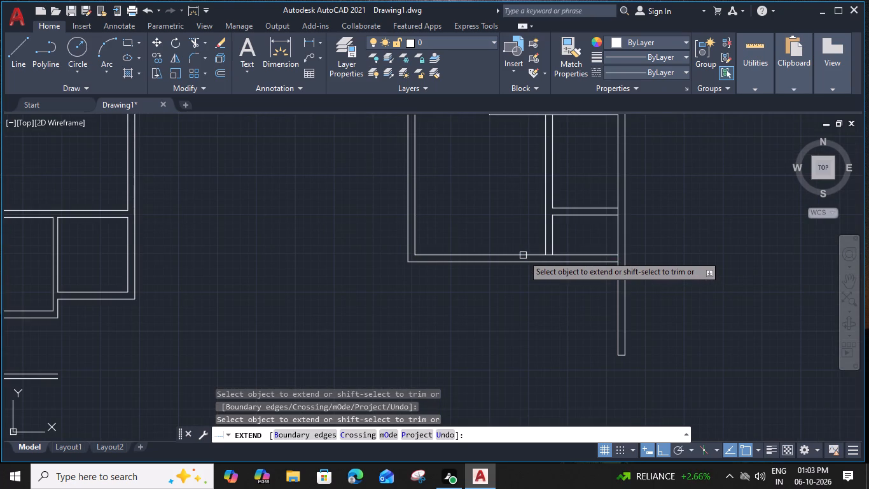
Extend the bottom wall's inner line and the short wall's lower line to the east wall's outer face, and trim the east wall between them.
left_click(603, 254)
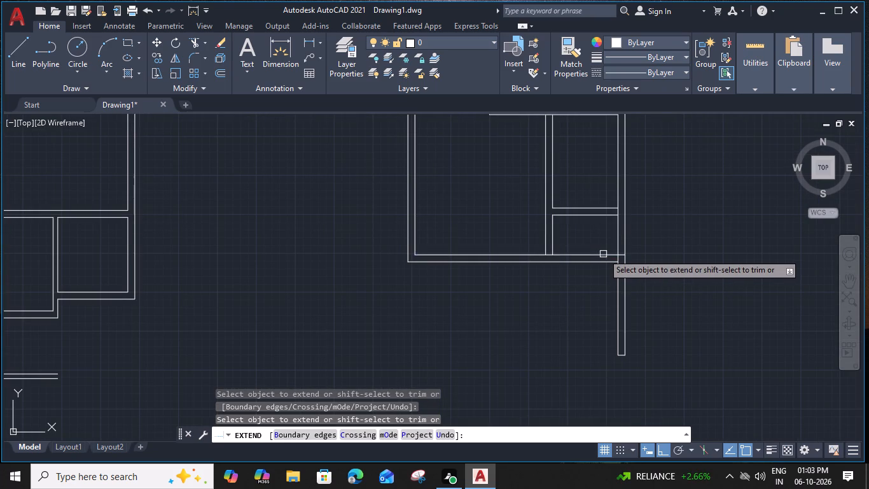
left_click(610, 213)
left_click(612, 229, "shift")
left_click(633, 232, "shift")
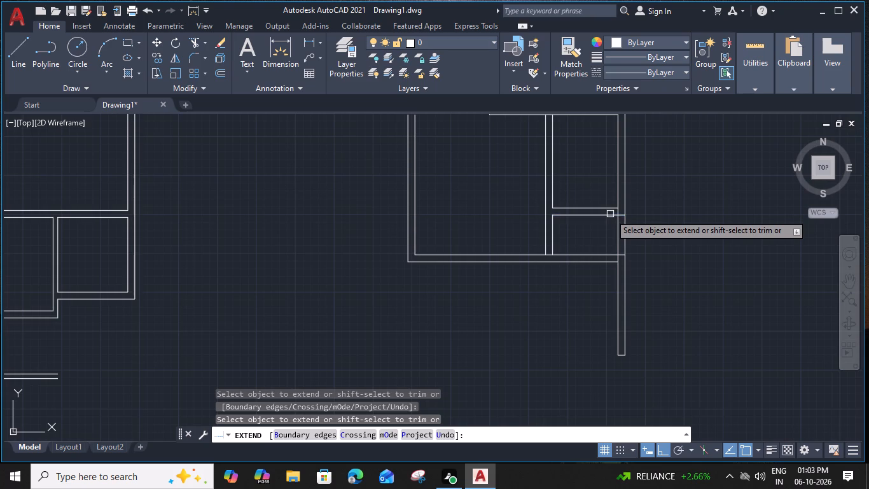
Trim the overlapping lines at the bottom wall's east corner, its junction with the inner vertical wall, and the short wall's east end.
scroll(613, 260, "up", 2)
left_click(629, 256, "shift")
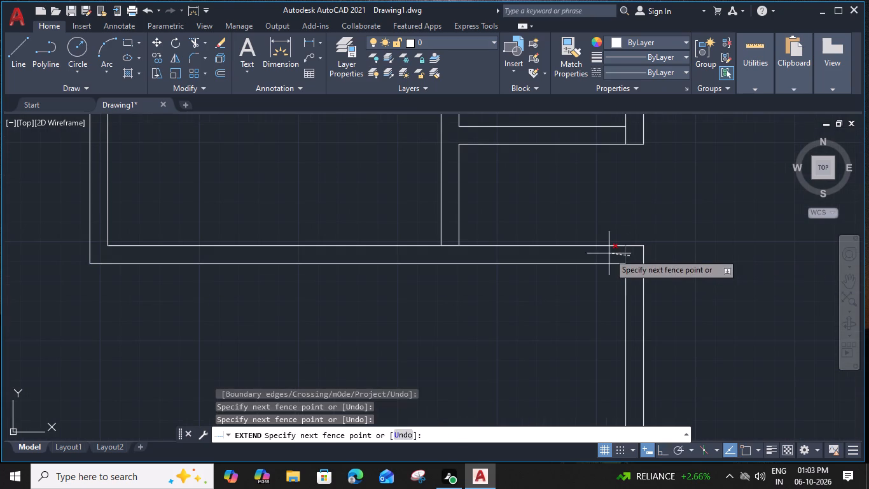
left_click(609, 253, "shift")
left_click(450, 245, "shift")
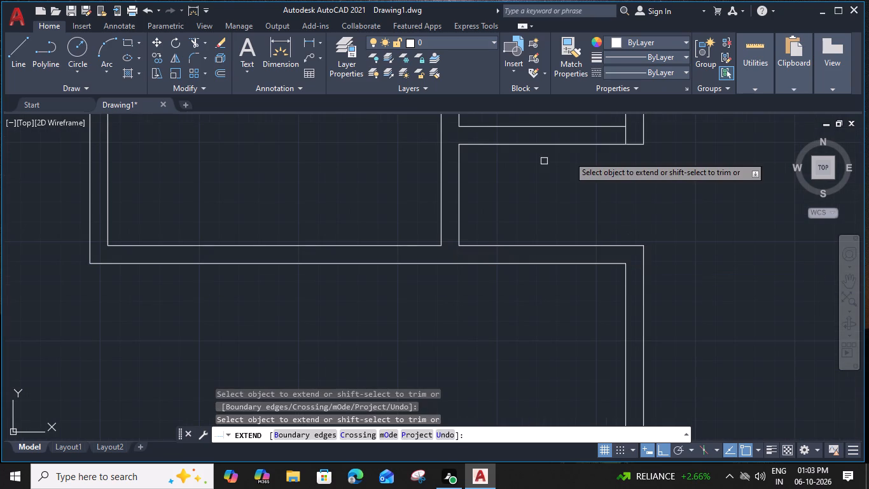
left_click(623, 135, "shift")
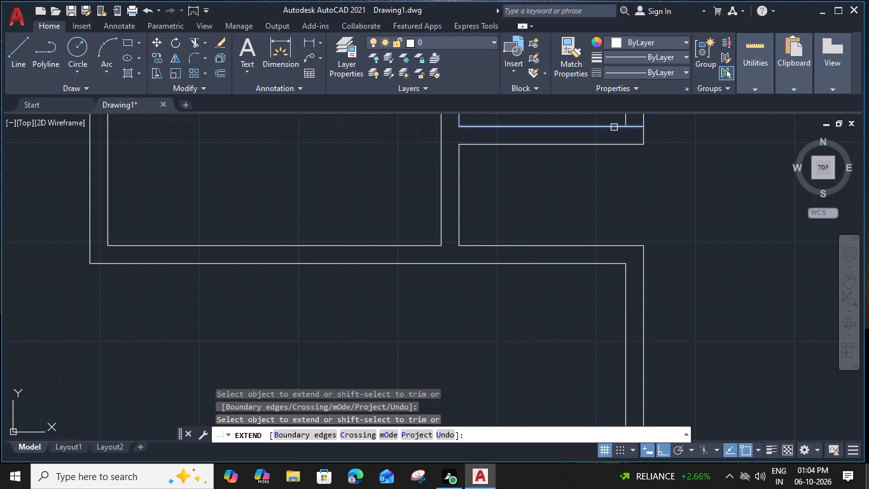
Extend both lines of the large southeast room's north wall west, bring the west wall's outer line up to the corner, and trim the overshoot.
scroll(607, 254, "down", 4)
middle_click_drag(593, 281, 610, 268)
middle_click_drag(598, 264, 602, 266)
middle_click_drag(602, 266, 532, 271)
scroll(510, 183, "up", 3)
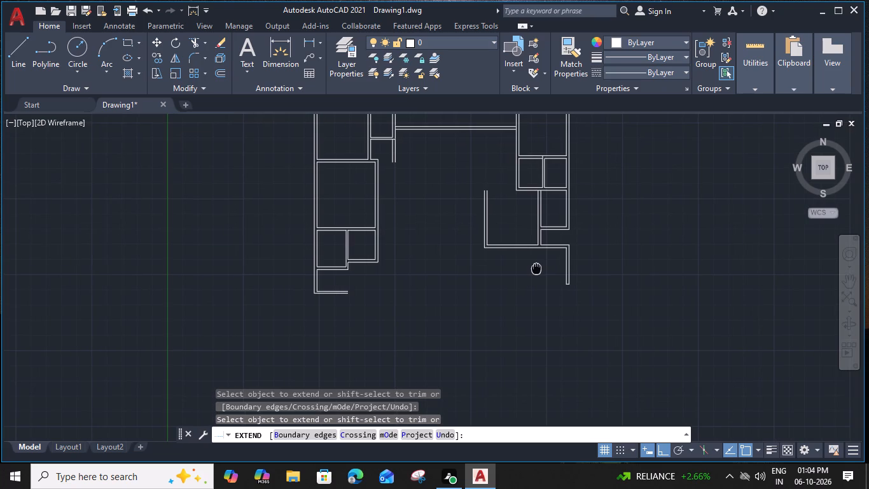
left_click(544, 225)
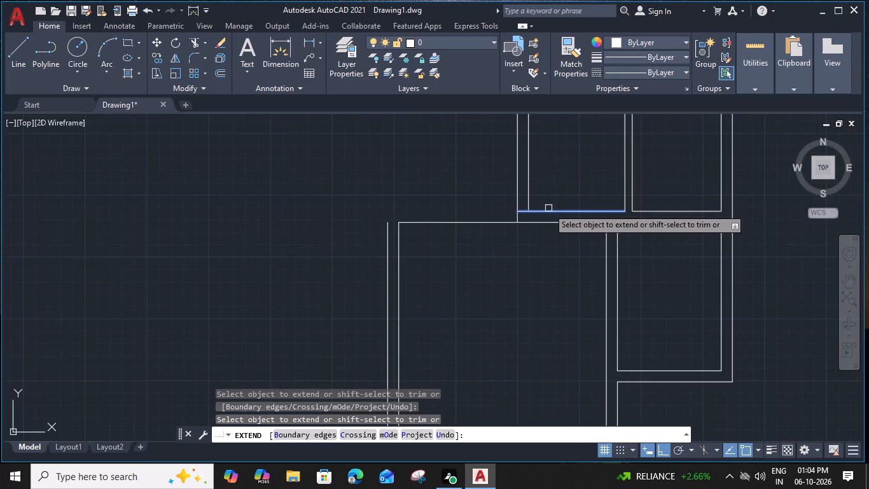
left_click(548, 208)
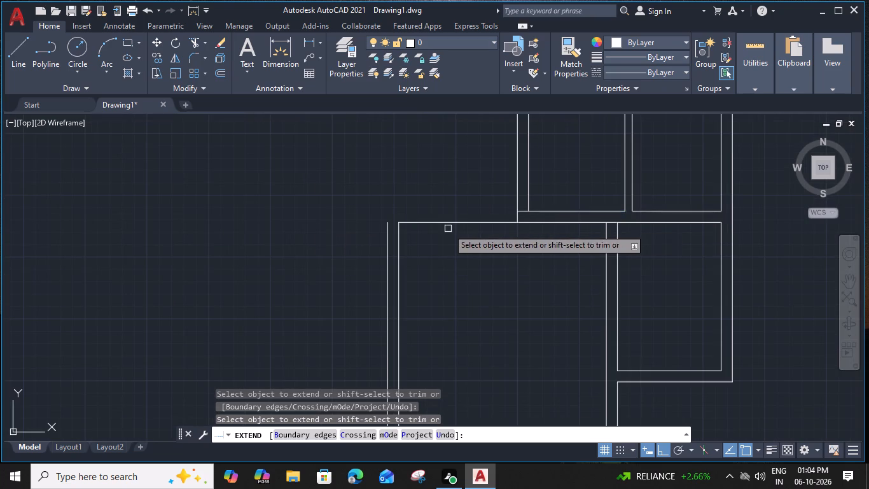
scroll(444, 229, "down", 2)
left_click(489, 220)
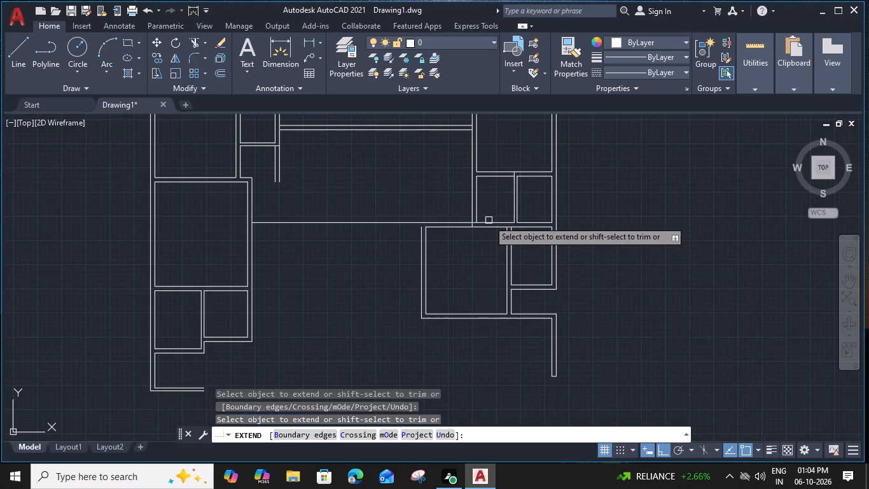
left_click(420, 235)
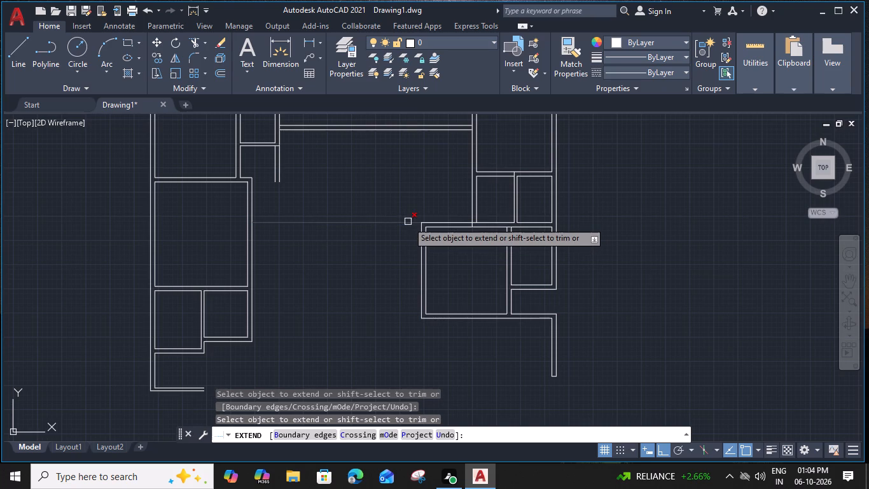
left_click(407, 219, "shift")
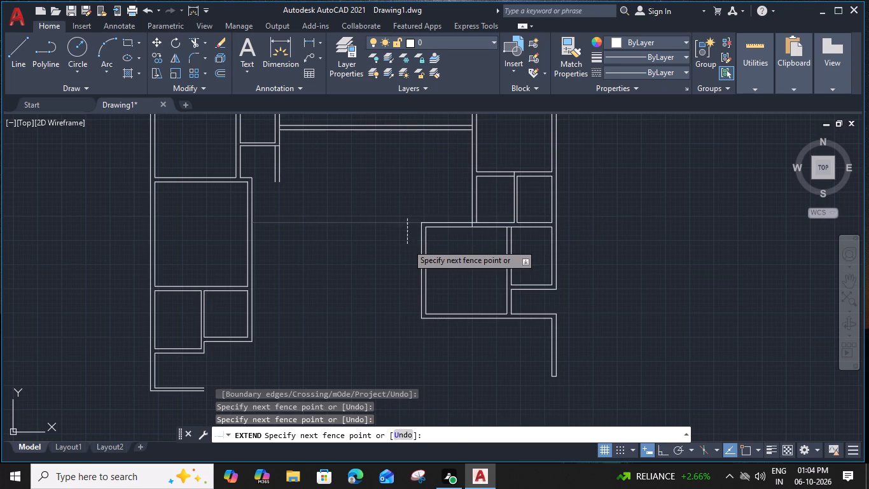
left_click(407, 244, "shift")
Trim the overlapping lines where the vertical wall from the north meets the large southeast room's north wall.
scroll(462, 221, "up", 2)
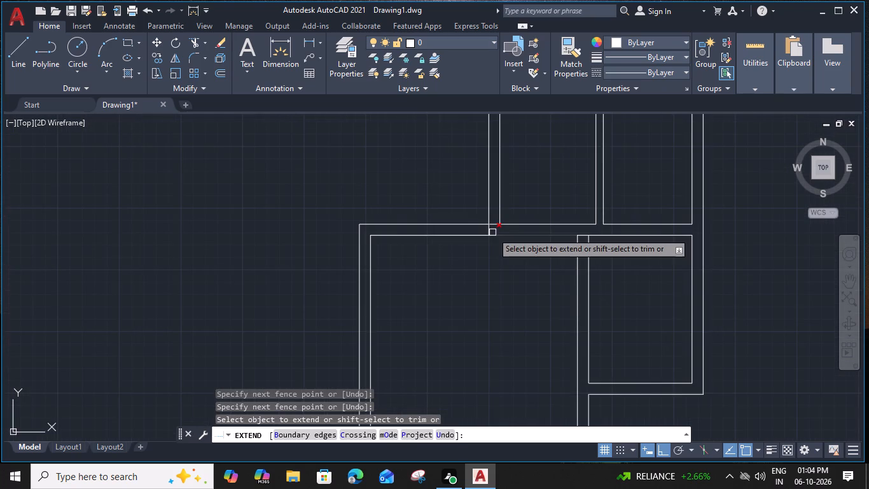
left_click(490, 230, "shift")
left_click(495, 224, "shift")
scroll(495, 224, "down", 3)
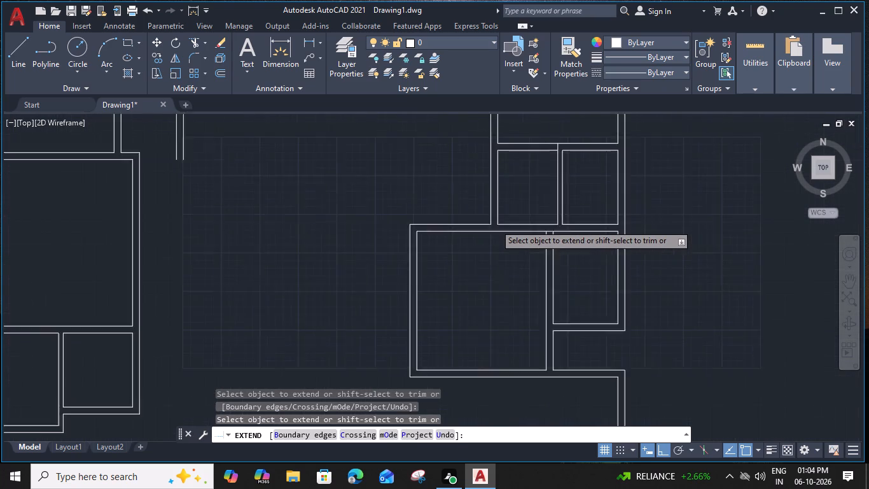
middle_click_drag(500, 265, 501, 220)
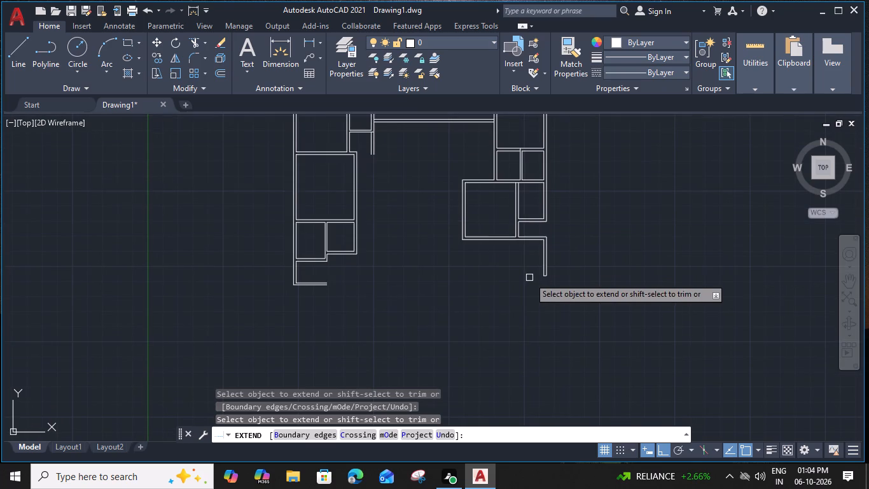
key("Escape")
Offset the southeast rooms' bottom wall outer line 16' south, and offset the resulting line another 9" south for the wall thickness.
scroll(532, 252, "up", 1)
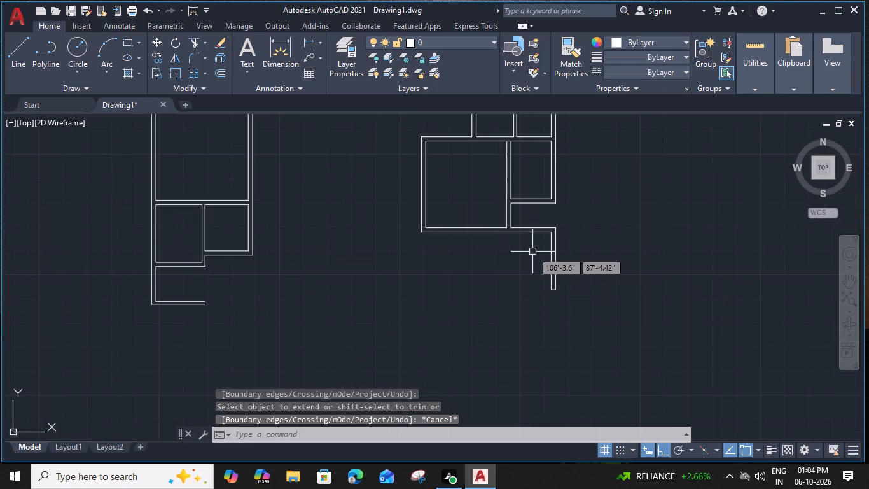
scroll(534, 250, "up", 1)
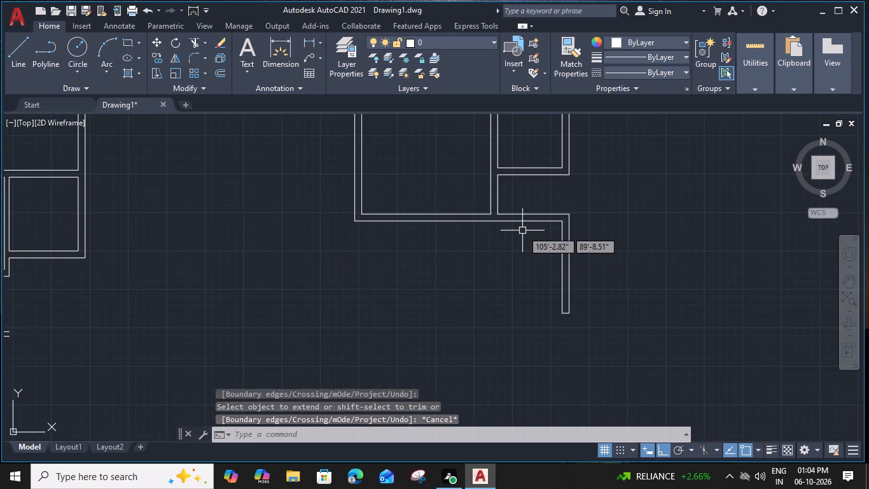
left_click(526, 222)
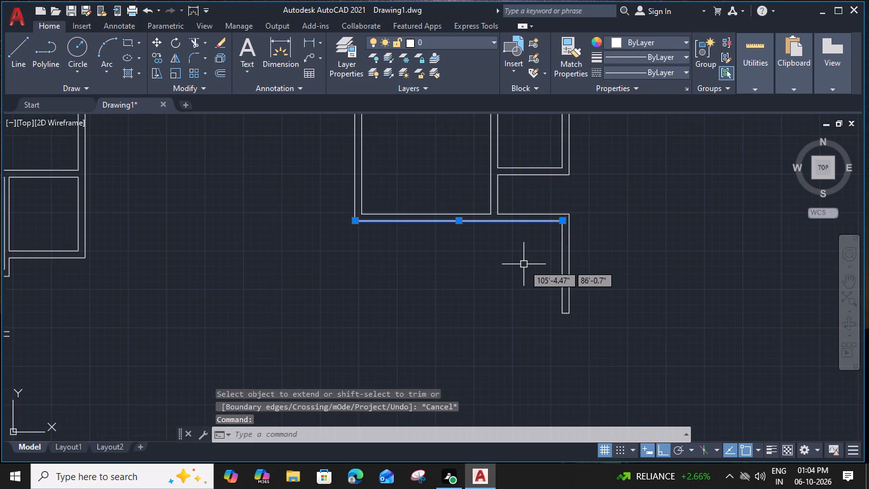
key("o")
key("space")
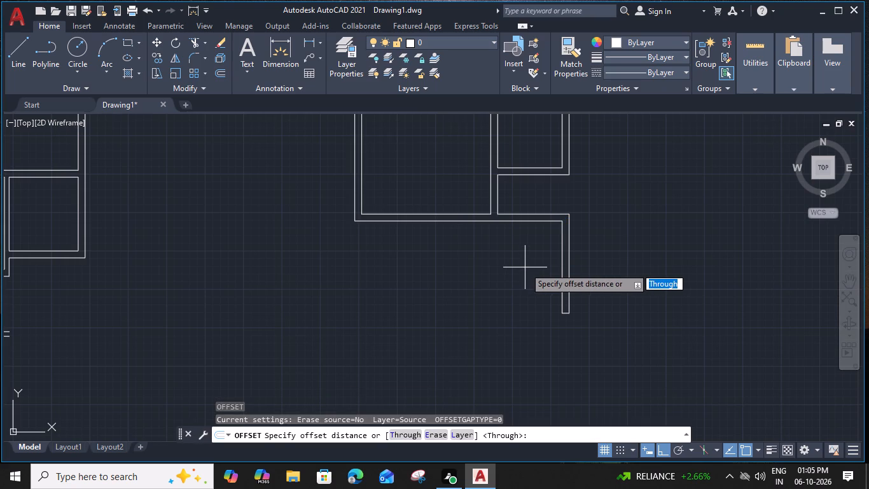
type("16'")
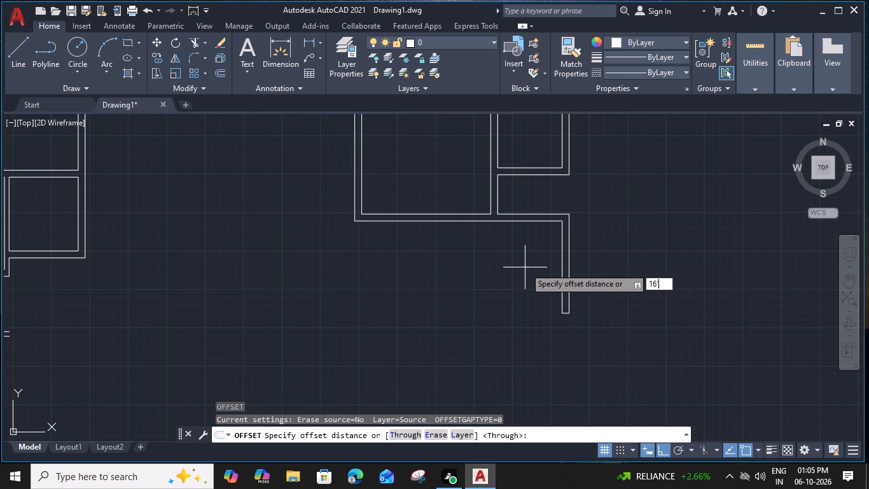
key("space")
left_click(525, 267)
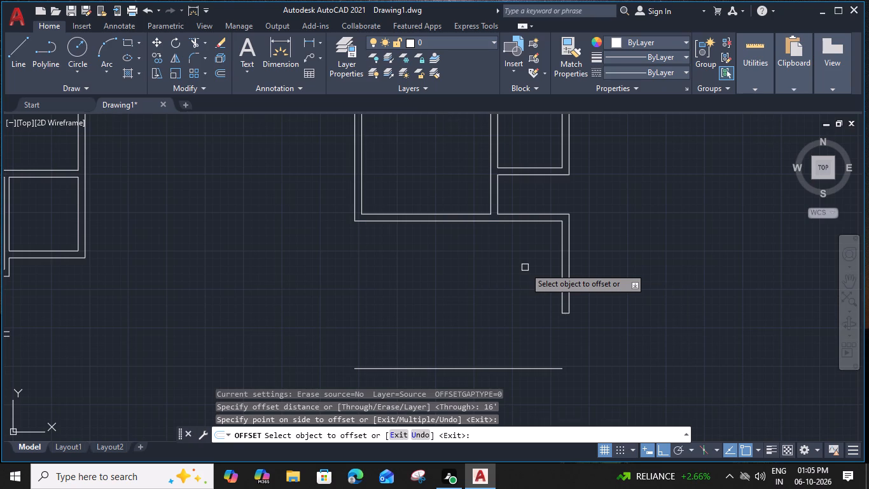
scroll(526, 339, "down", 2)
middle_click_drag(527, 320, 528, 288)
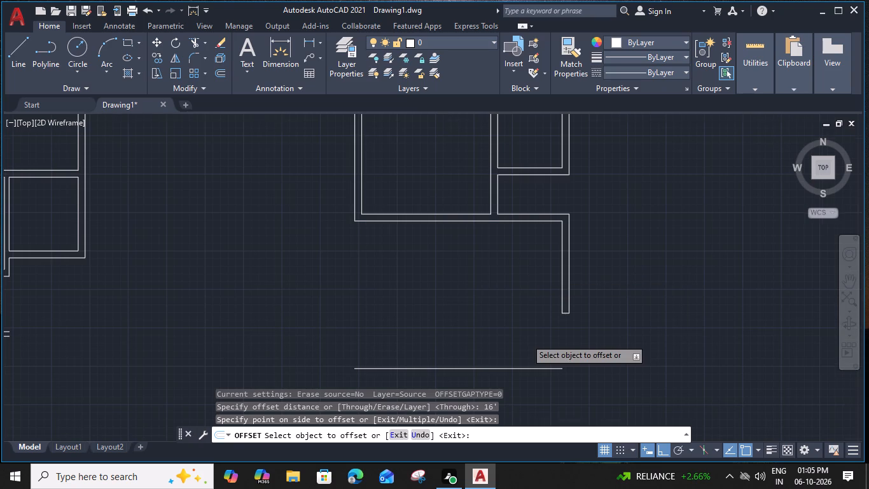
left_click(517, 322)
key("9")
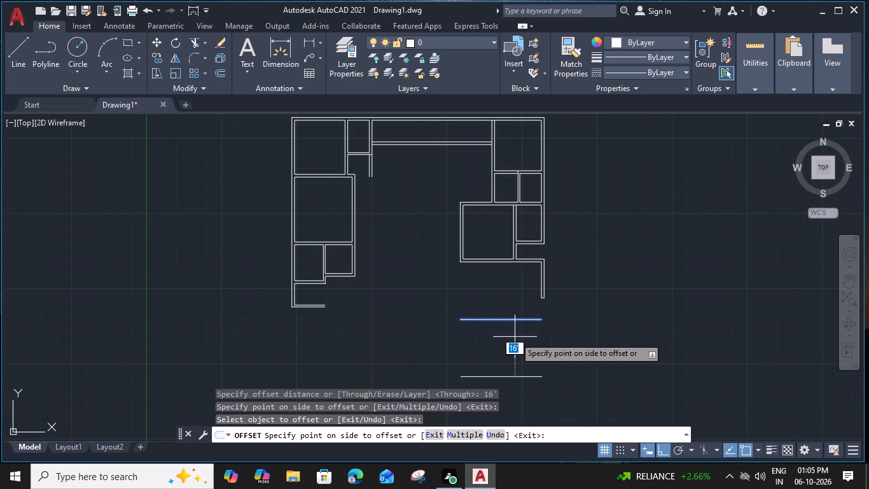
key("shift+quotedbl")
key("Return")
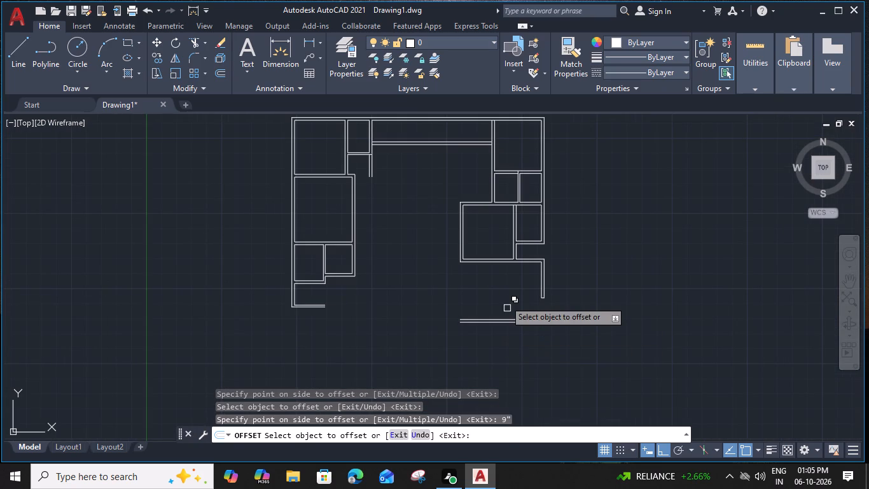
Offset the inner line of the lower east wall 10' west.
middle_click_drag(500, 279, 510, 287)
scroll(533, 278, "up", 1)
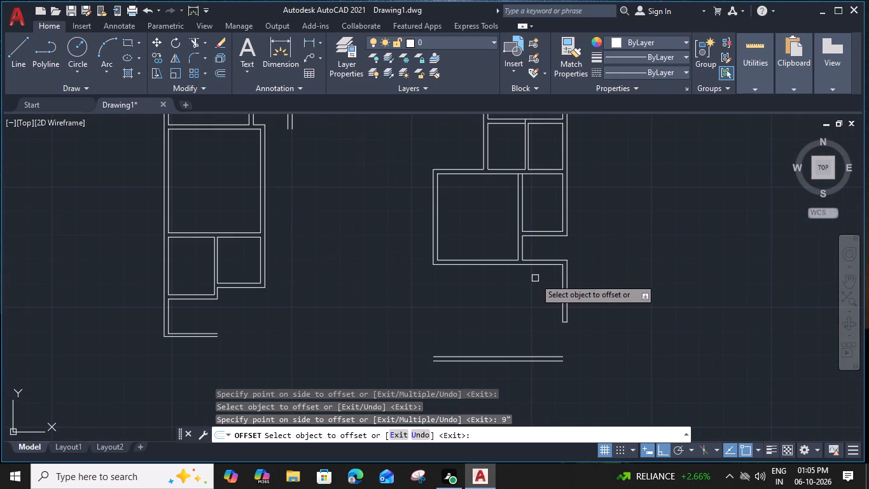
left_click(562, 295)
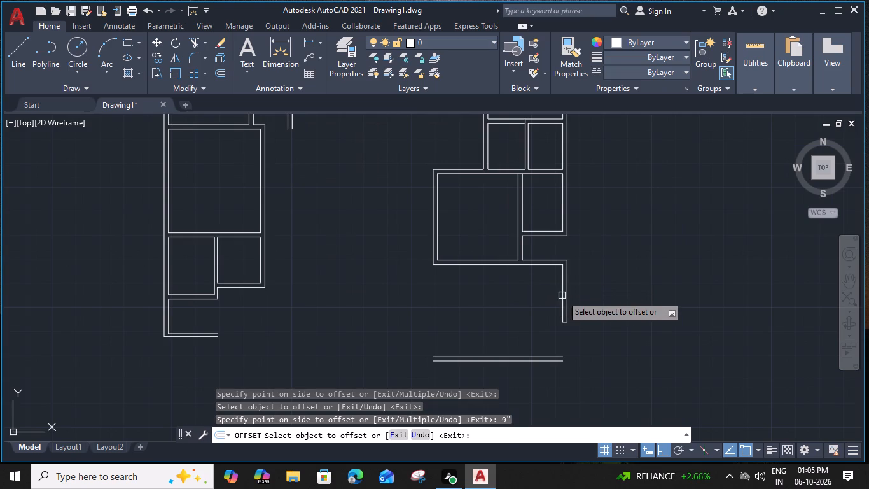
key("1")
type("0'")
key("space")
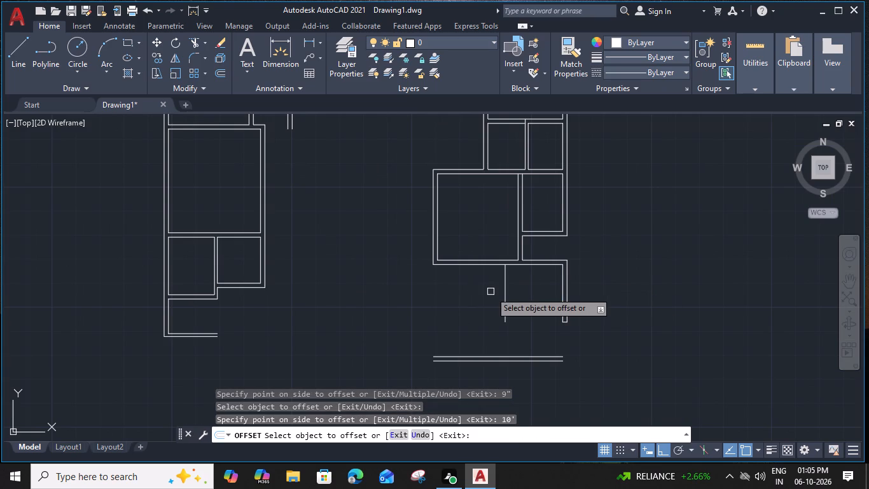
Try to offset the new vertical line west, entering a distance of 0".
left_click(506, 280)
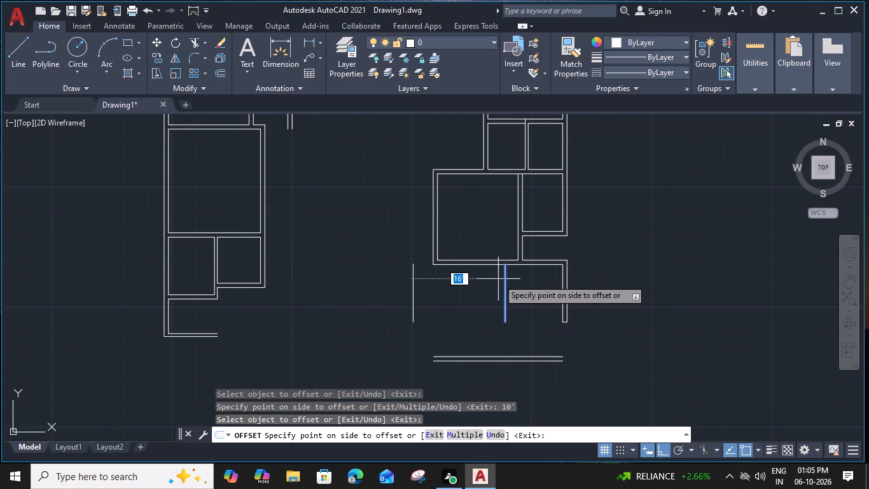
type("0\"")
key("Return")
Offset the new vertical line 9" west to give the inner wall its thickness.
scroll(509, 285, "up", 1)
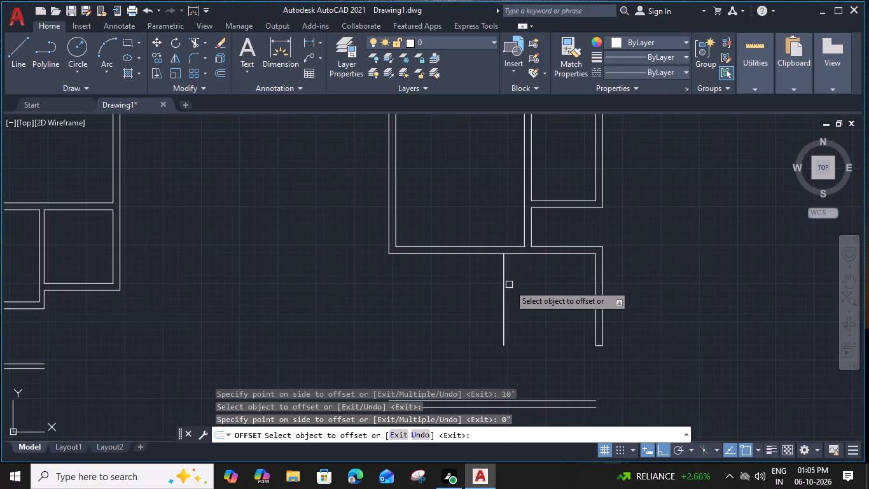
left_click(501, 279)
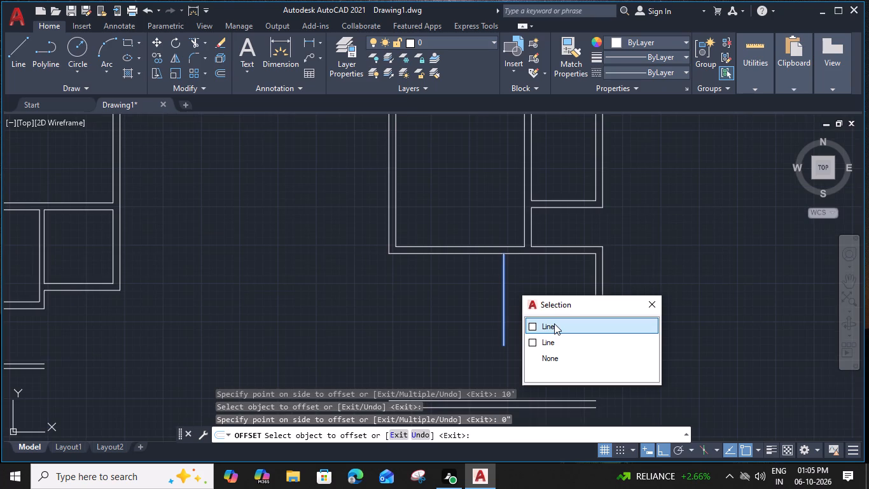
left_click(554, 323)
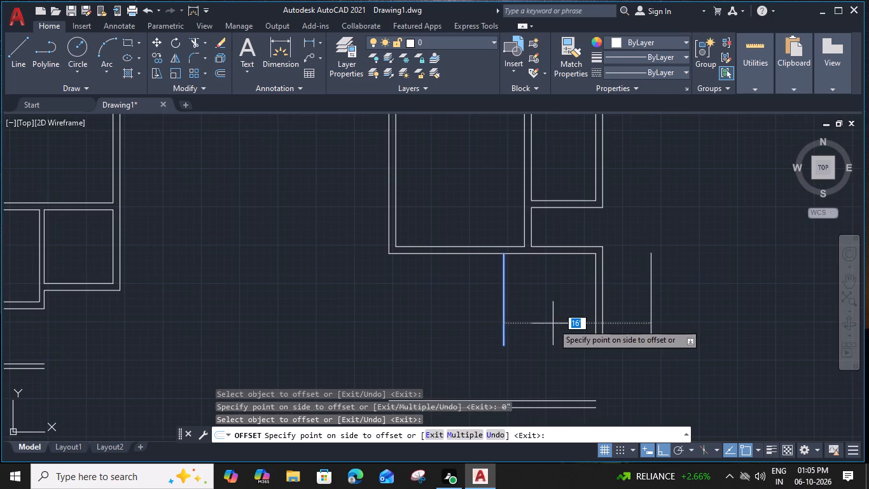
key("9")
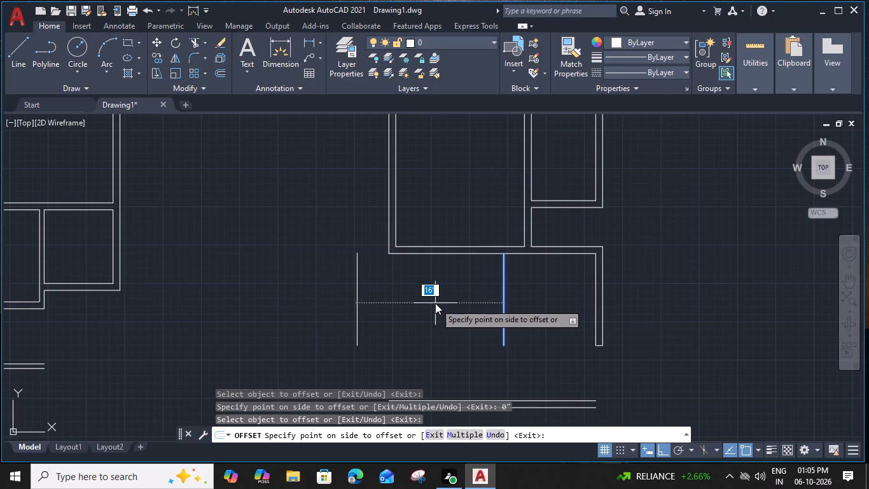
key("shift+quotedbl")
key("Return")
key("Escape")
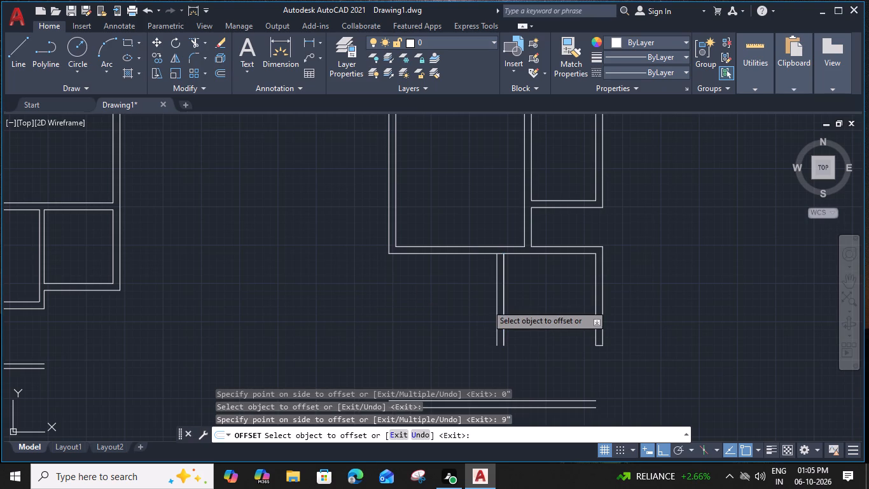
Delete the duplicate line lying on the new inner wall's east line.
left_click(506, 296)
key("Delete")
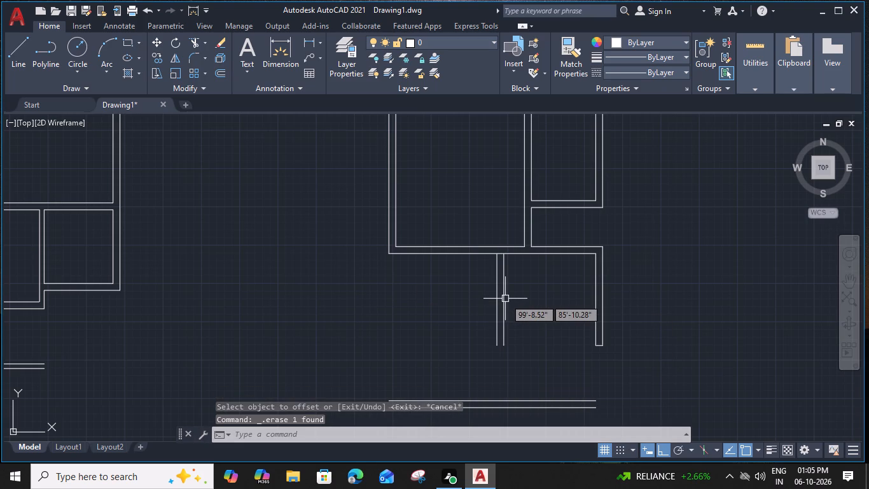
Extend the inner wall's two lines and the lower east wall's inner line south to the south wall lines.
middle_click_drag(534, 319, 541, 266)
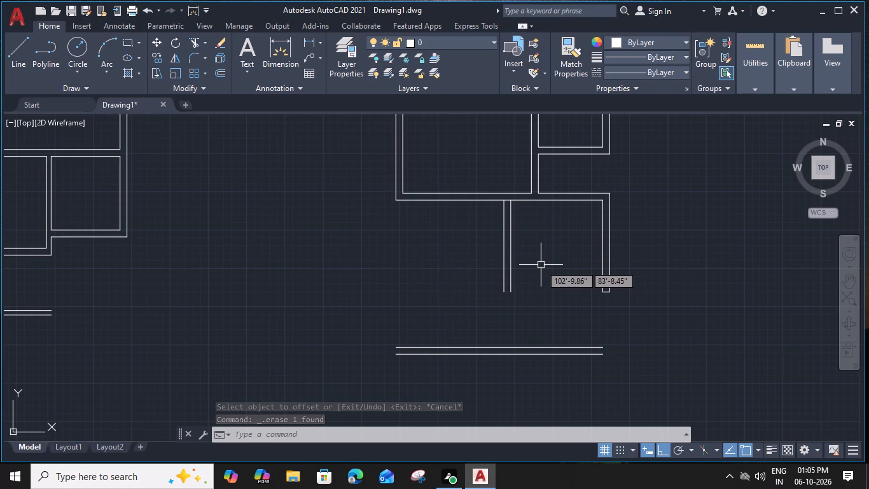
type("EX")
key("space")
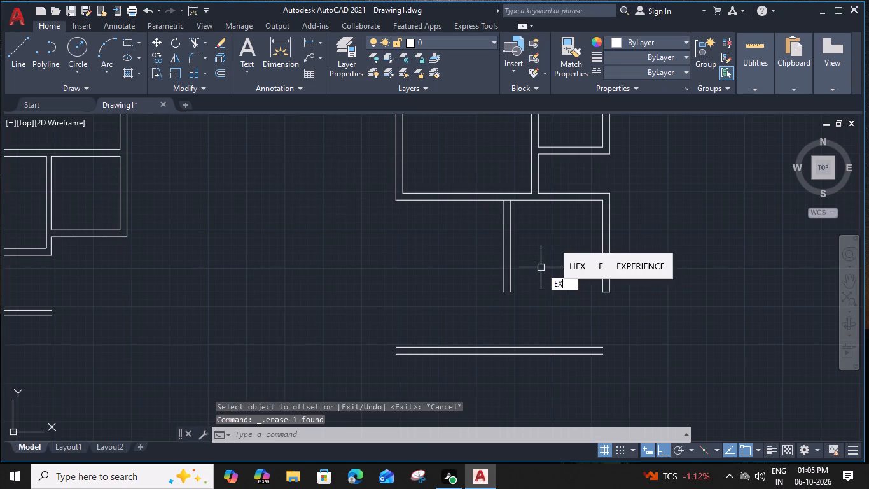
left_click(539, 267)
left_click(448, 283)
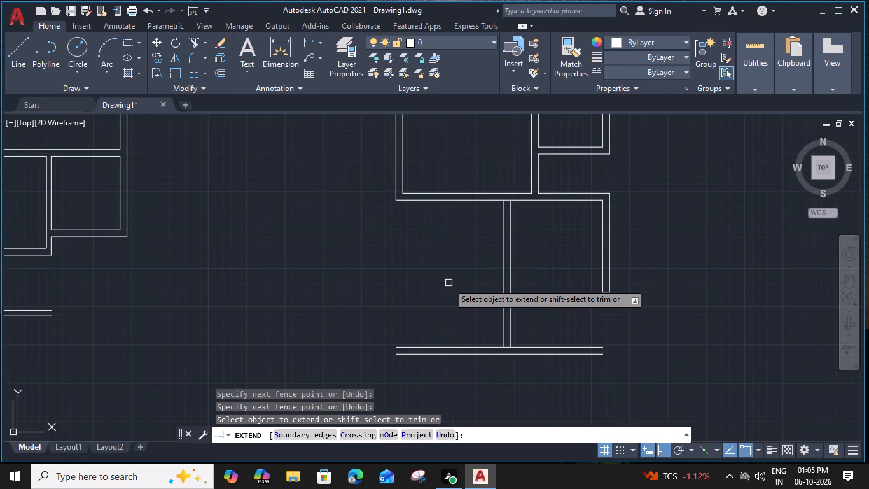
left_click(504, 298)
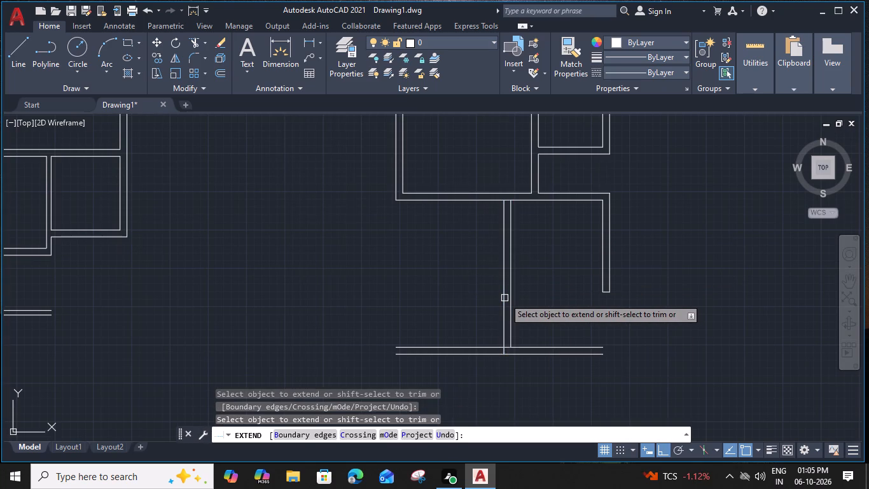
left_click(611, 280)
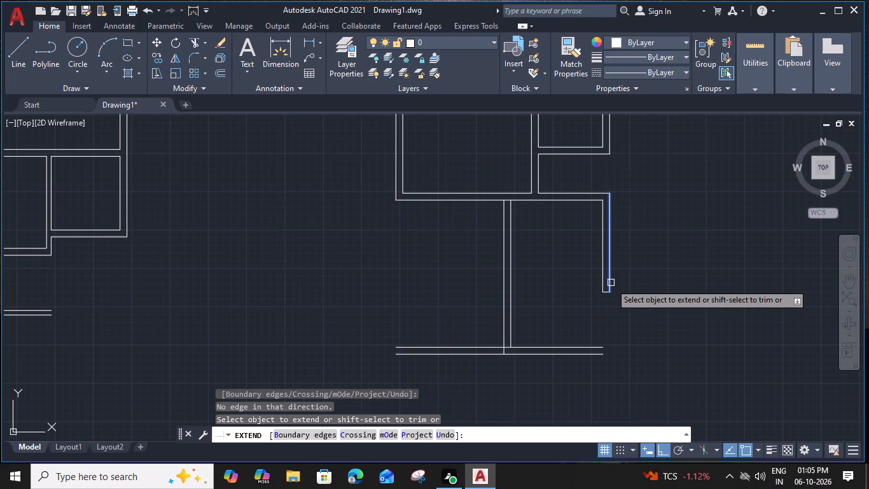
left_click(603, 275)
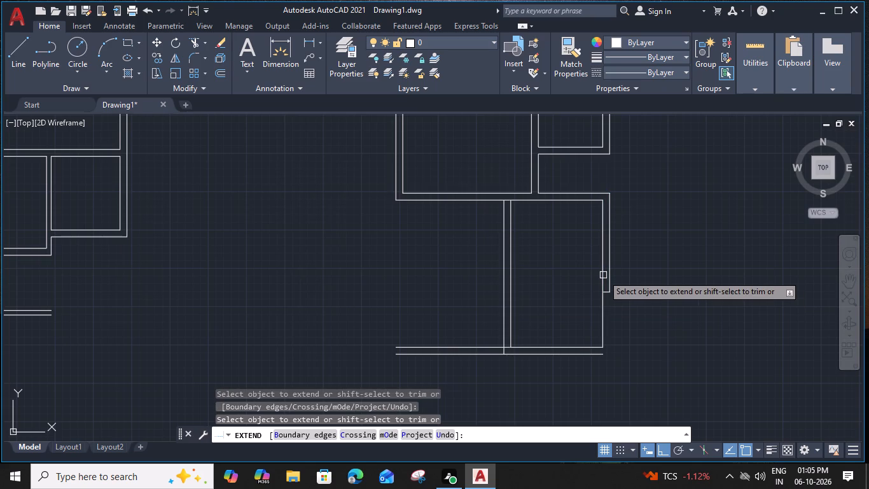
key("Escape")
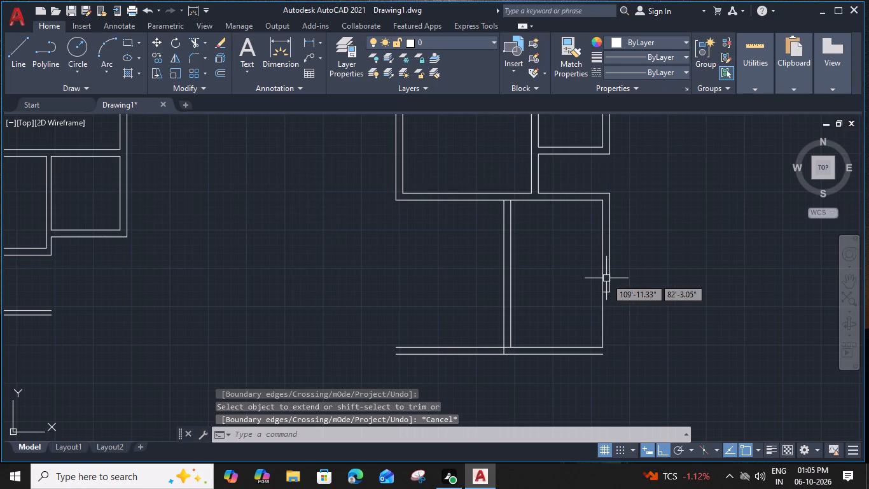
Fillet the south wall's outer line with the east wall's outer line into a square southeast corner.
middle_click_drag(620, 334, 611, 320)
type("F")
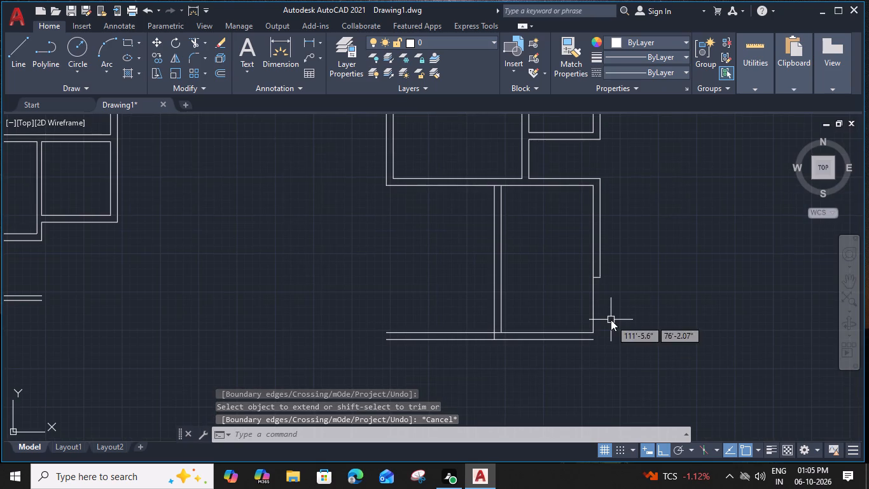
key("space")
left_click(588, 339)
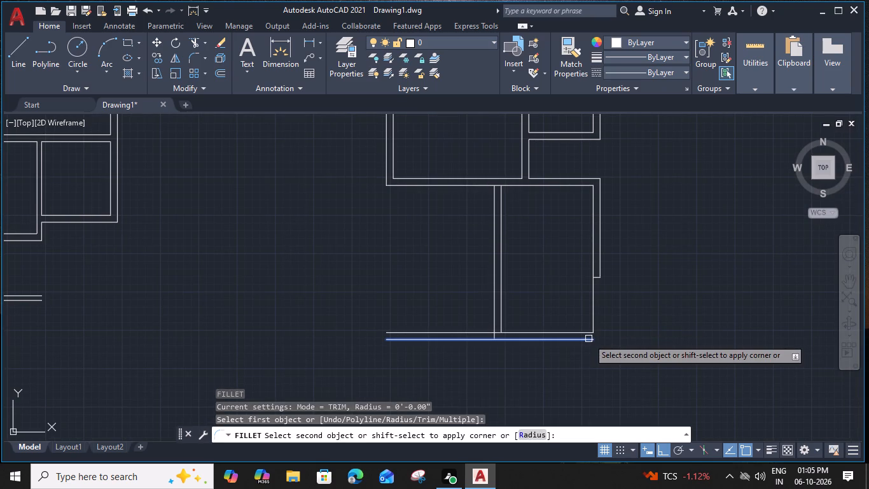
left_click(602, 267)
key("Escape")
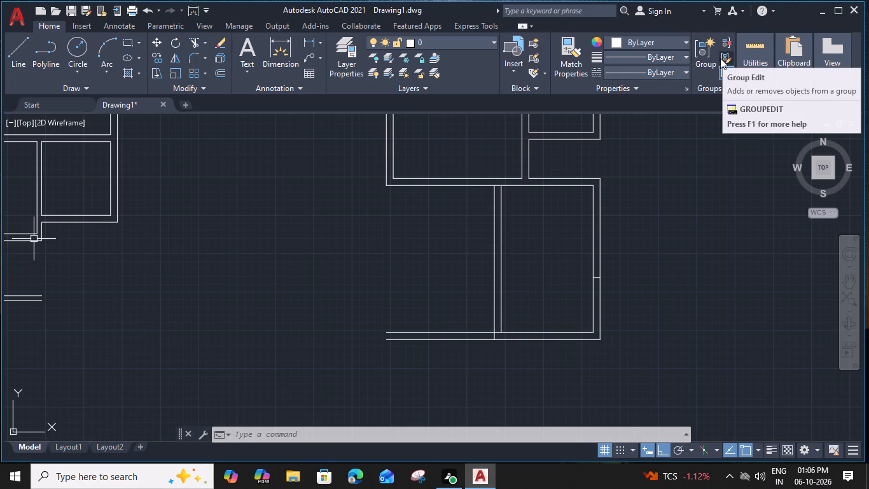
Trim away the short end line crossing the lower east wall.
type("TR")
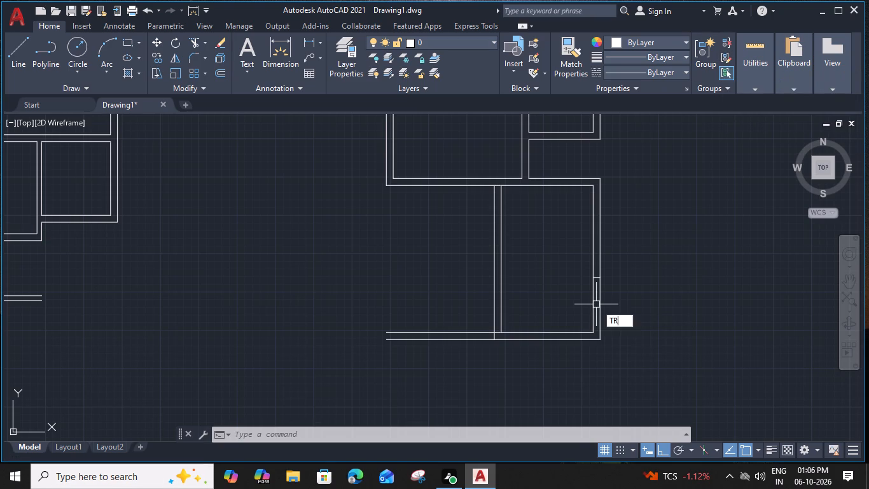
key("space")
scroll(595, 285, "up", 3)
left_click(601, 259)
scroll(601, 259, "down", 2)
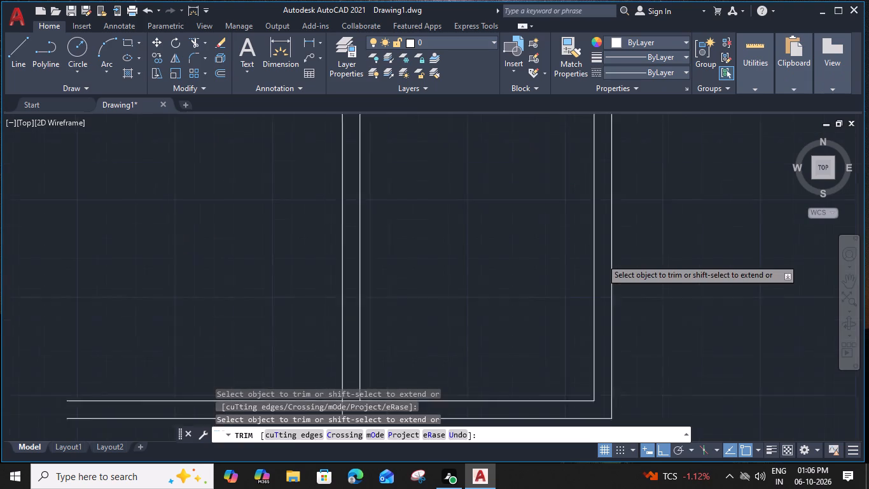
scroll(601, 259, "down", 2)
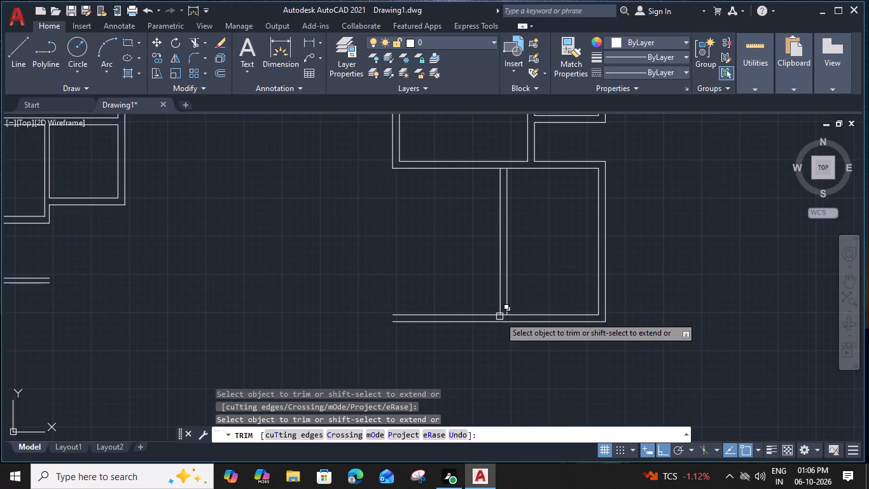
Trim the inner south line between the inner wall's lines, keeping the wall's west line extended to the outer south line.
scroll(499, 320, "up", 3)
left_click(502, 320)
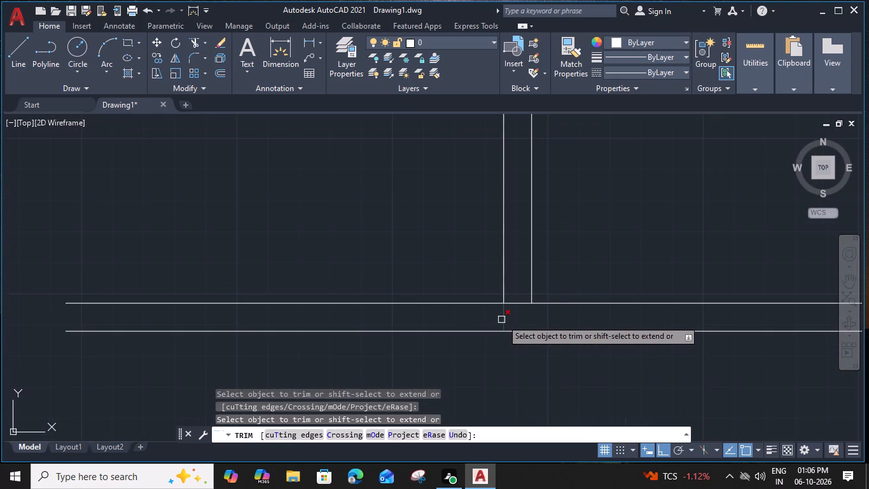
left_click(514, 304)
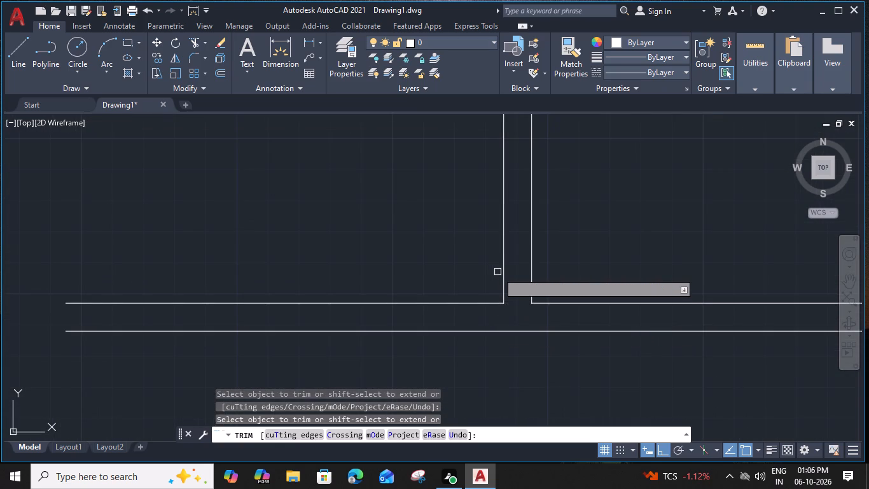
left_click(502, 275, "shift")
Trim off both south wall lines that run west past the inner wall.
scroll(459, 316, "down", 3)
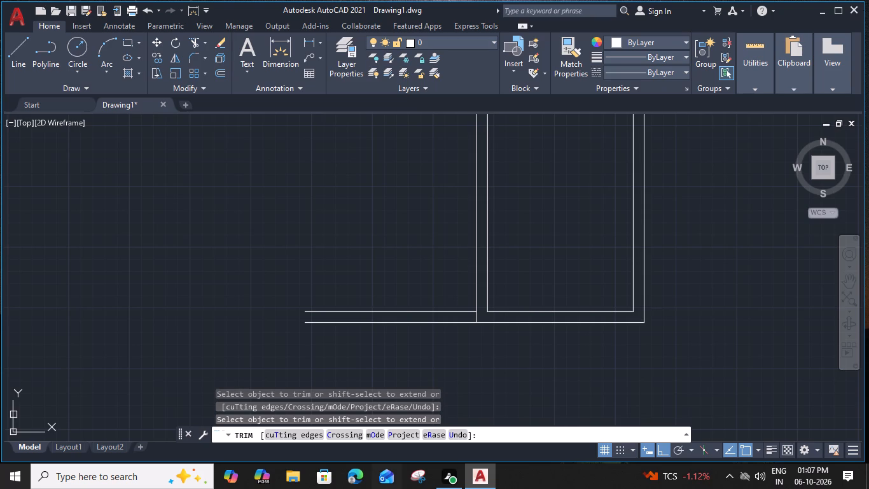
scroll(315, 363, "down", 3)
middle_click_drag(351, 312, 428, 274)
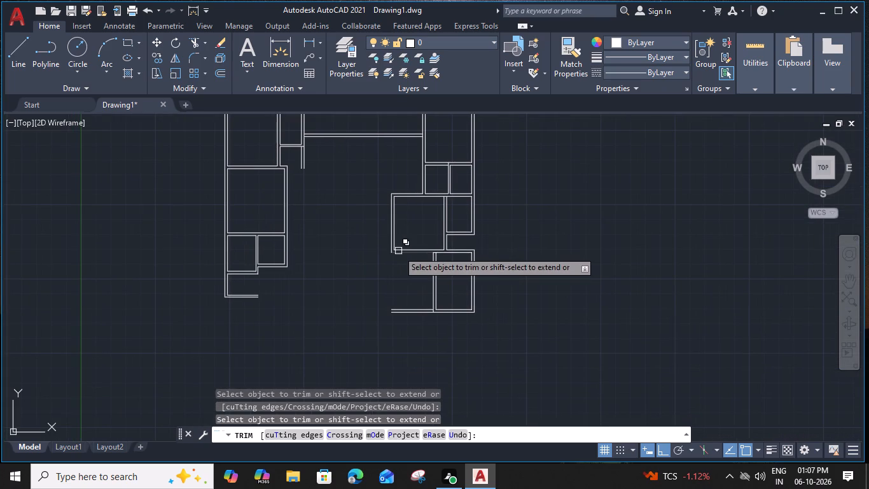
scroll(426, 285, "up", 1)
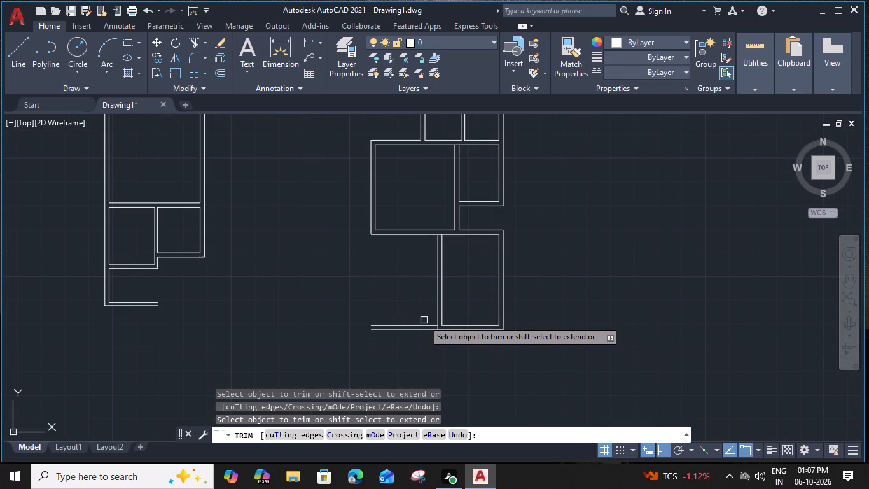
left_click(424, 326)
left_click(423, 329)
key("Escape")
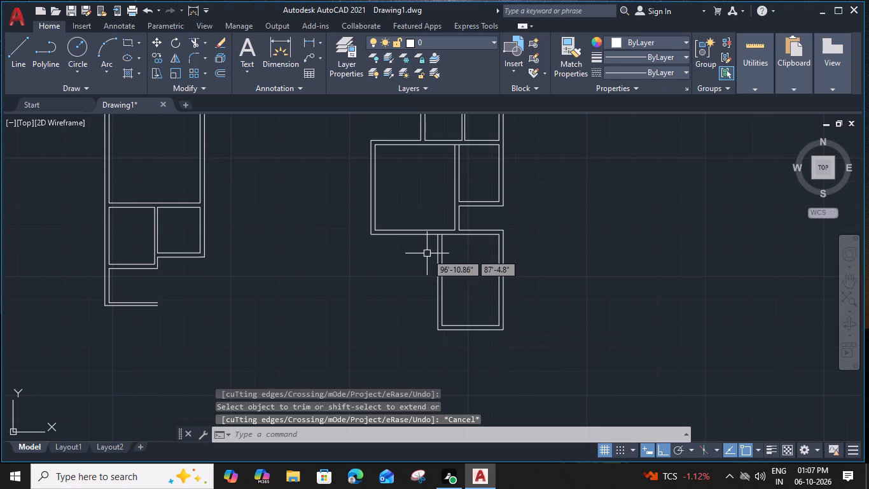
Trim the line across the north end of the inner wall where it joins the horizontal wall above.
scroll(428, 243, "up", 2)
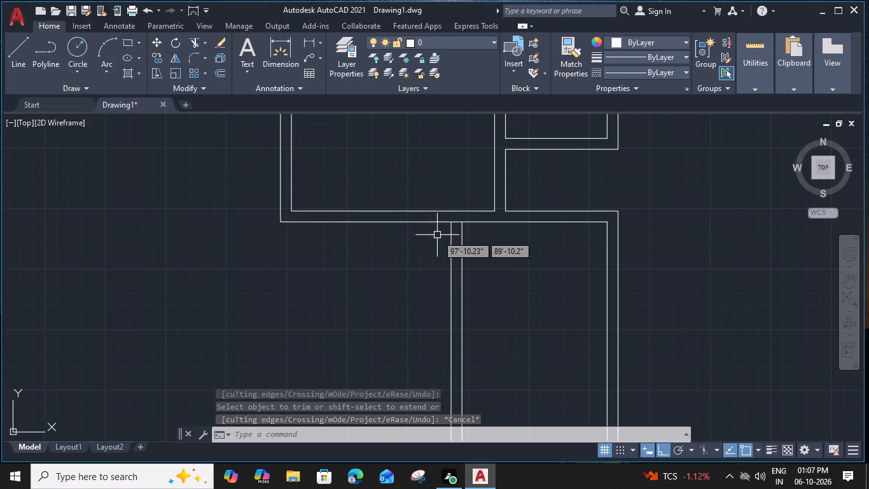
type("TR")
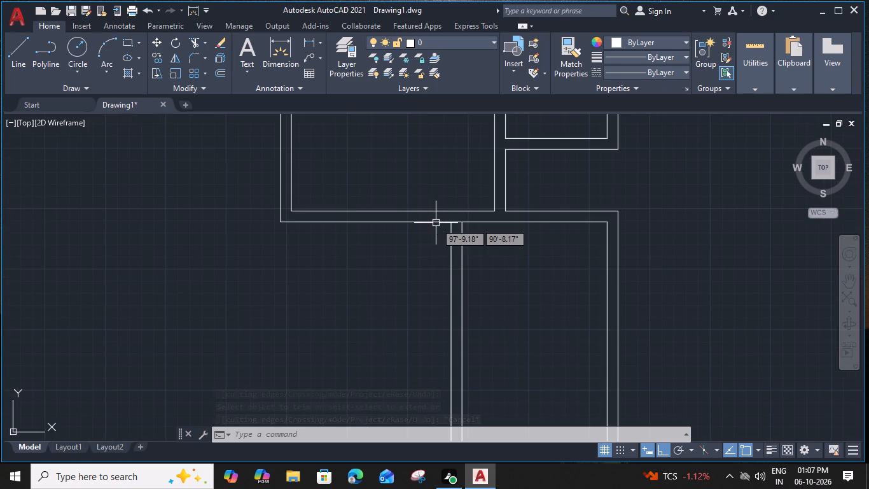
key("space")
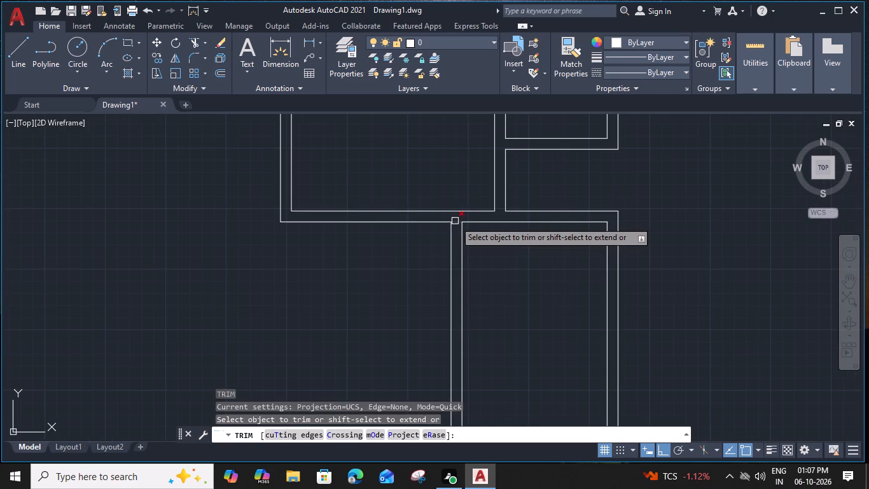
left_click(457, 222)
key("Escape")
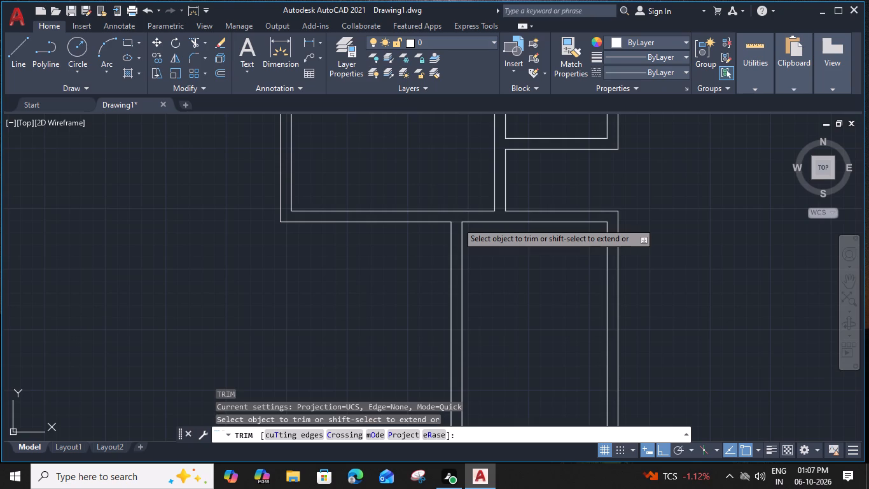
Offset the inner wall's west line 6' west, and offset that new line 9" west to form a wall.
left_click(452, 246)
key("o")
key("space")
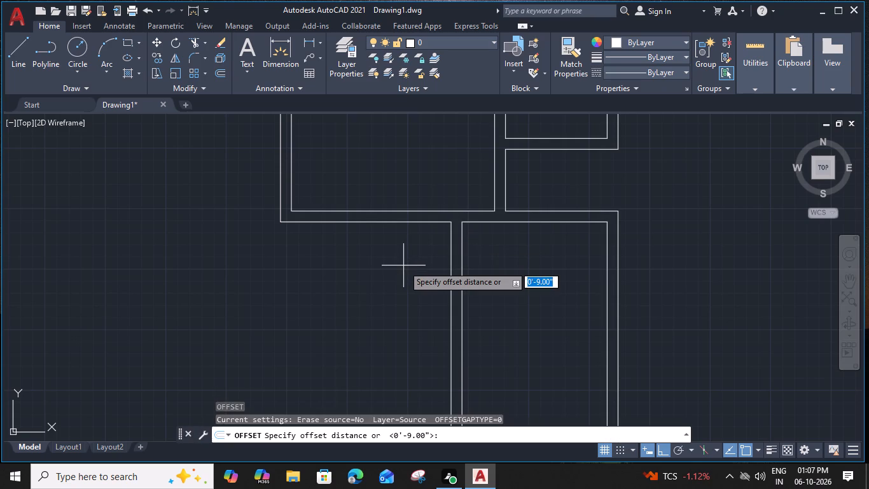
key("6")
type("'")
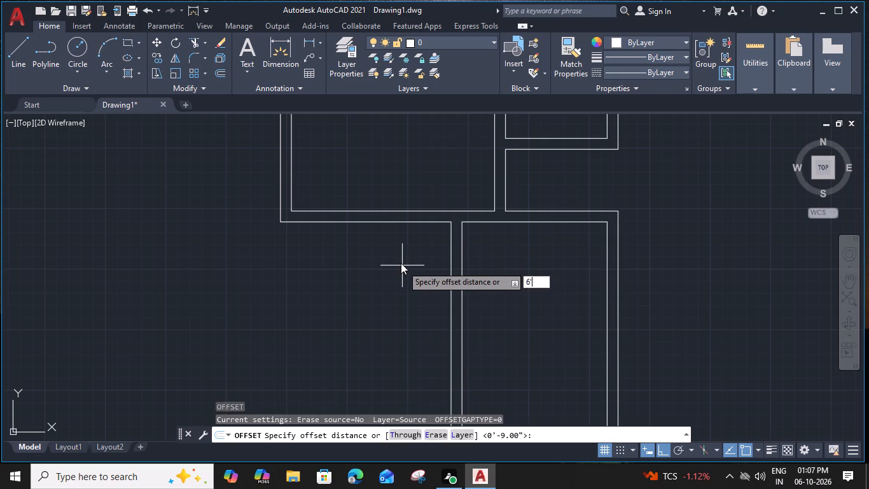
key("space")
left_click(402, 264)
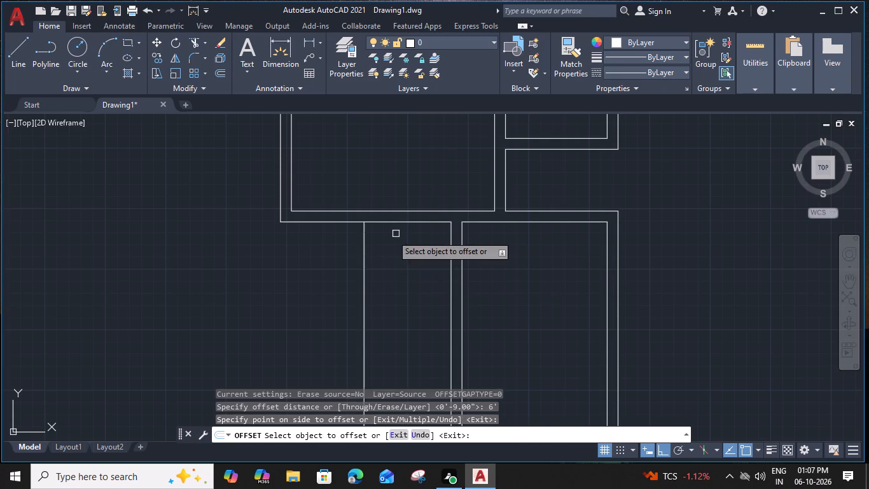
left_click(364, 245)
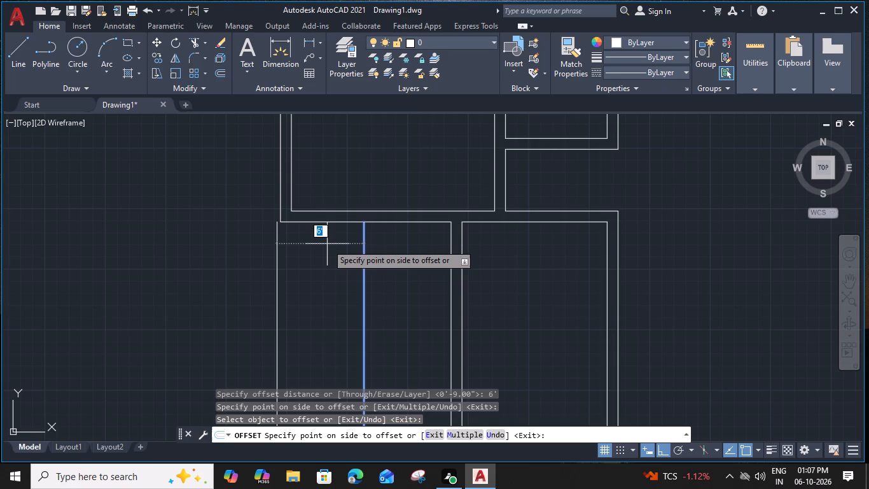
type("9\"")
key("Return")
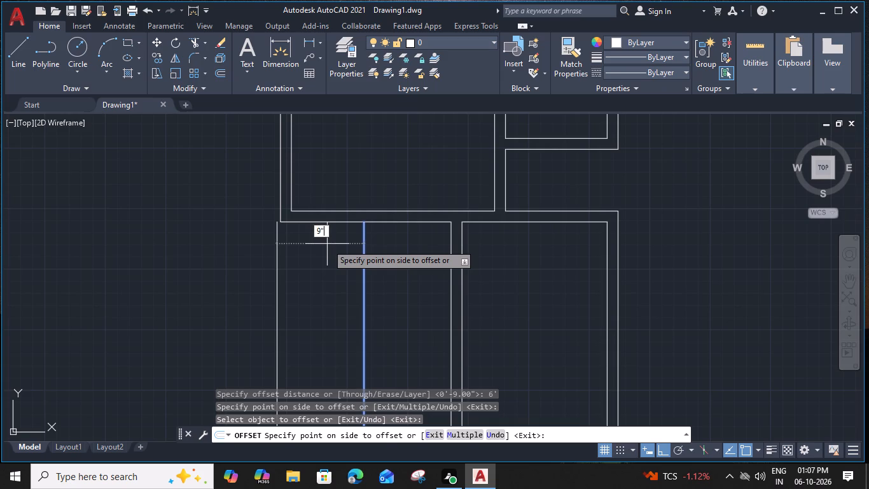
Offset the horizontal wall's south line 6' south, and offset that new line 6" south to form a partition.
left_click(386, 222)
left_click(380, 283)
middle_click_drag(390, 280, 377, 200)
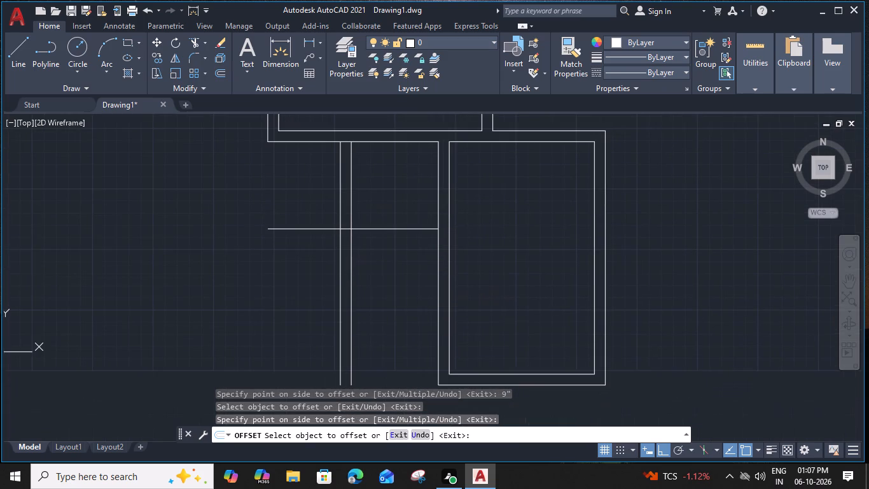
left_click(380, 230)
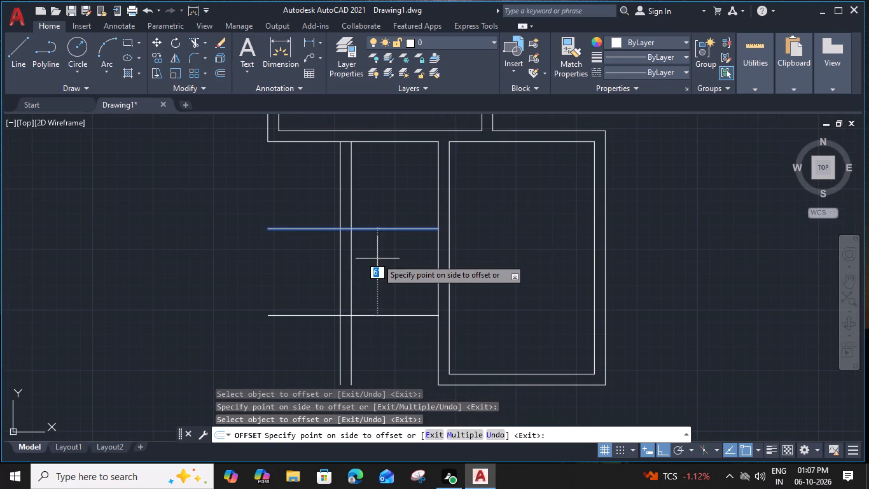
key("6")
key("shift+quotedbl")
key("Return")
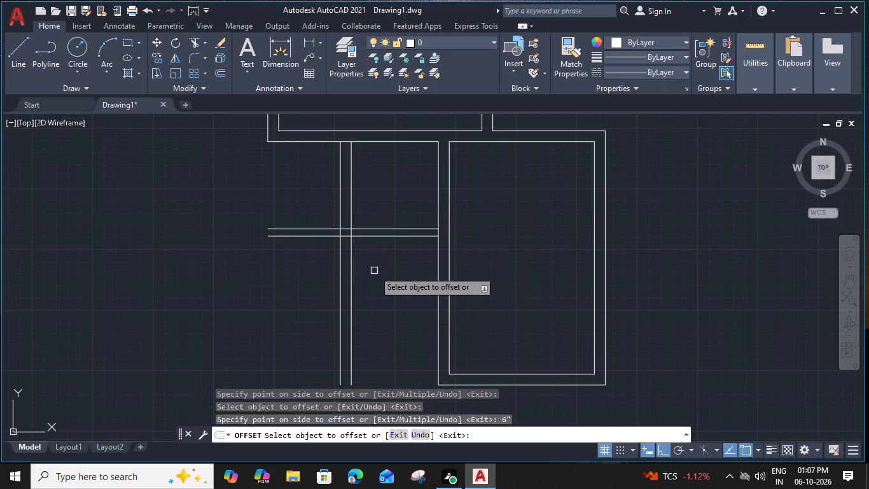
key("Escape")
Trim the partition's two lines where they run west past the new 9" wall.
type("TR")
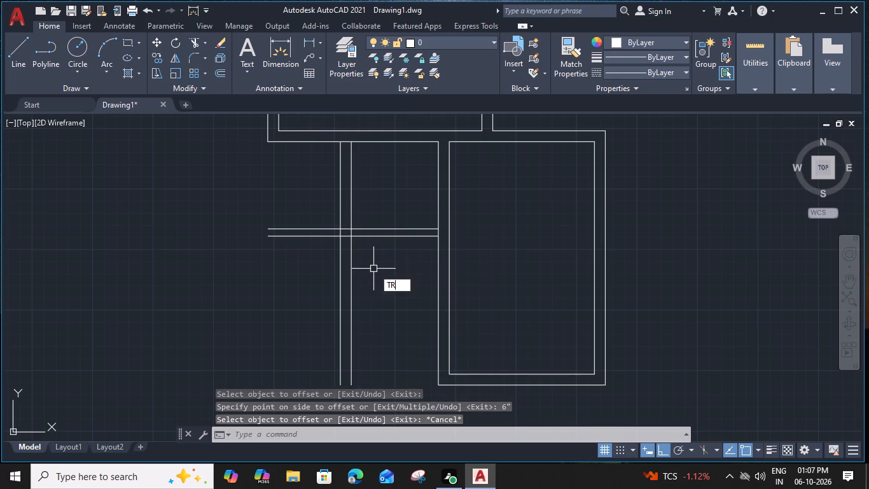
key("space")
left_click(303, 210)
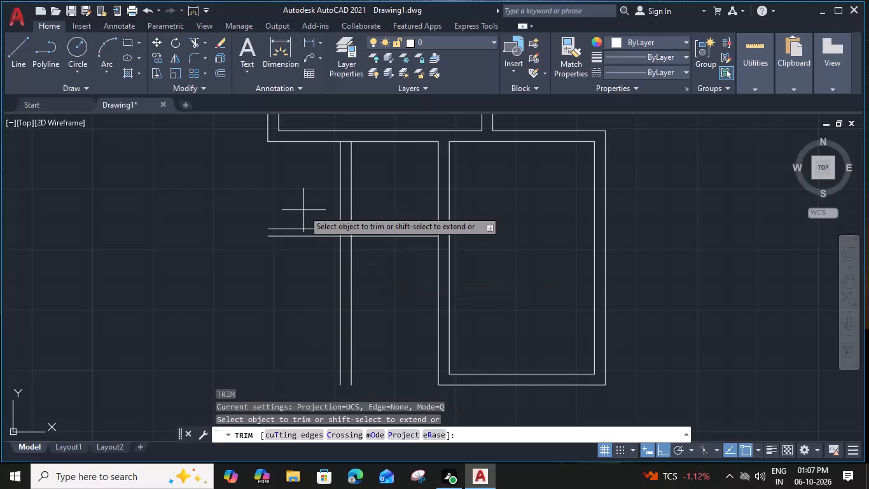
left_click(302, 260)
key("Escape")
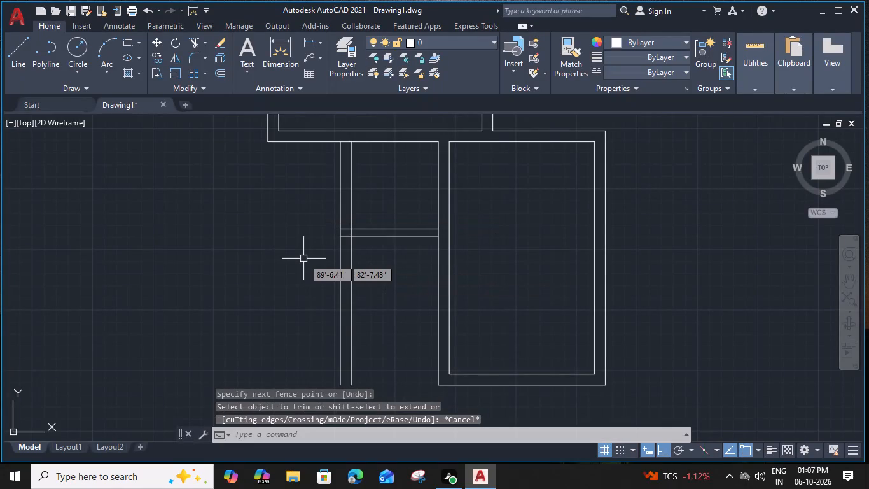
Offset the horizontal wall's south line 10' south, and offset that new line 9" south to form a wall.
left_click(309, 143)
type("O")
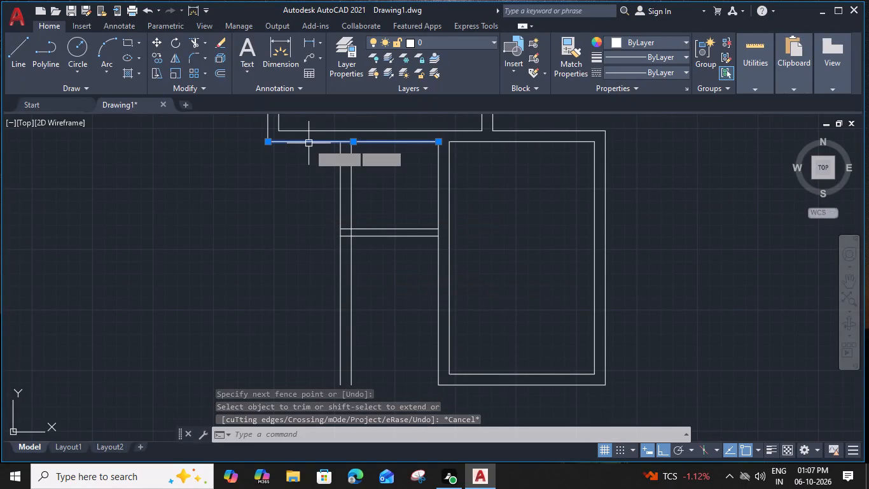
key("space")
type("10'")
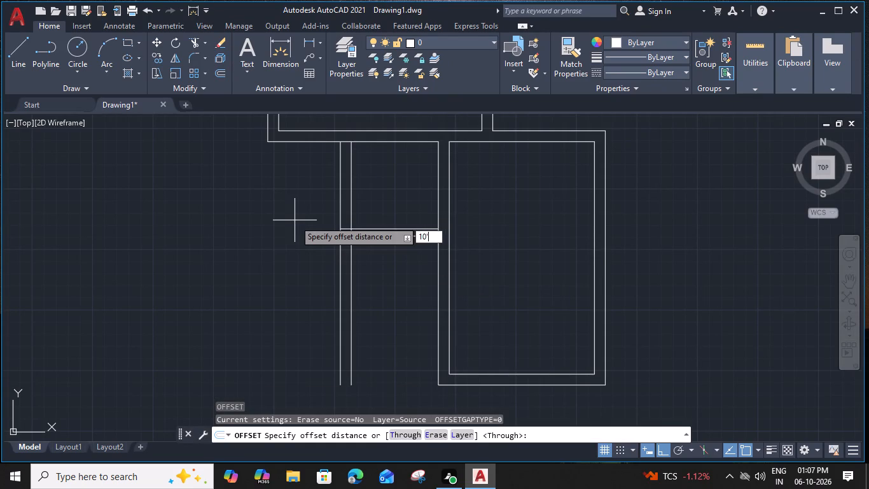
key("space")
left_click(293, 240)
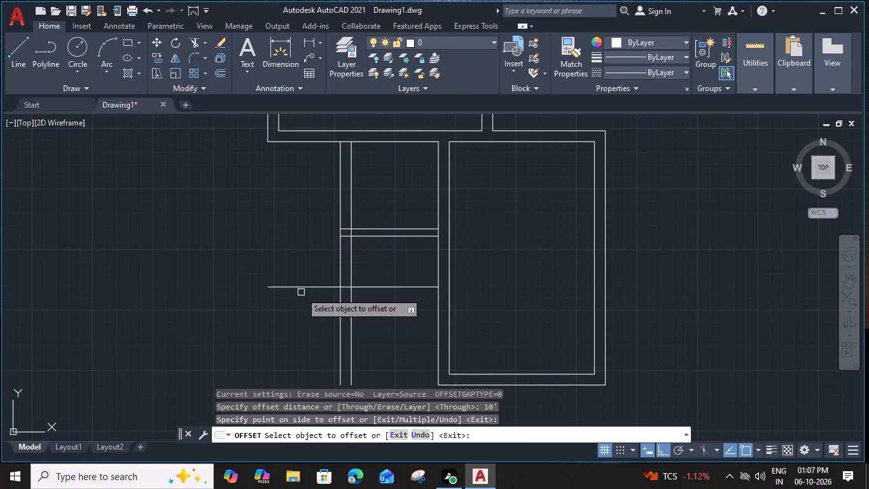
left_click(305, 288)
key("9")
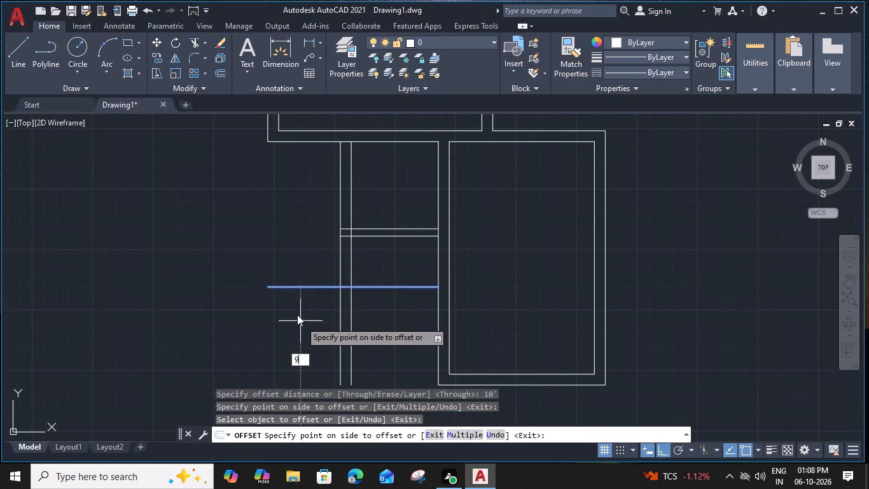
key("shift+quotedbl")
key("Return")
key("Escape")
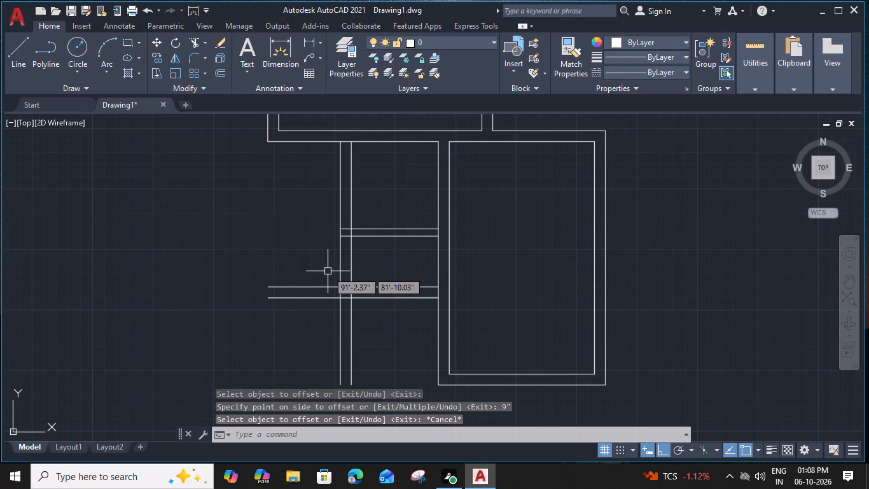
Trim the vertical 9" wall's two lines where they run south past the new horizontal wall.
type("TR")
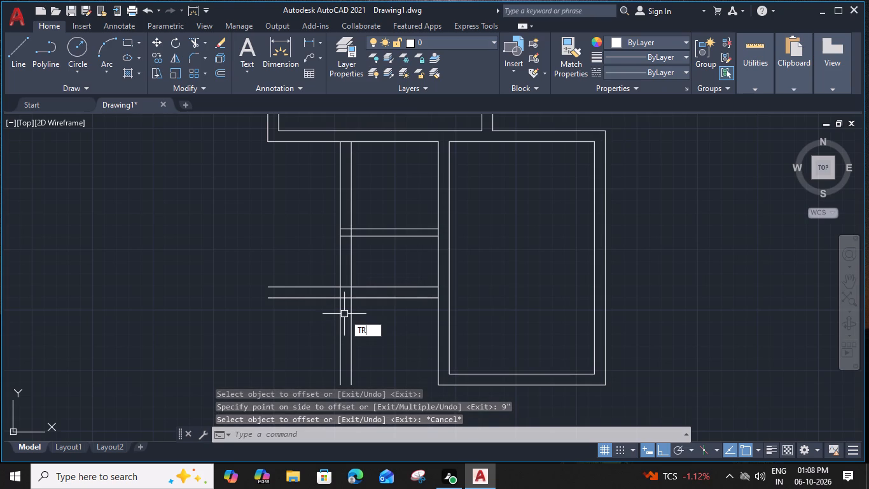
key("space")
left_click(367, 318)
left_click(300, 322)
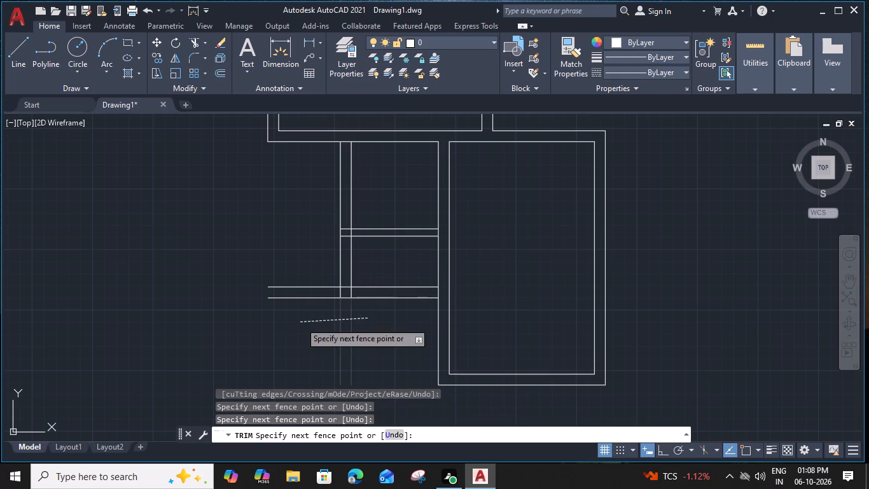
Trim the line segments crossing the junctions at both ends of the partition and at the vertical wall's north end.
scroll(347, 201, "up", 1)
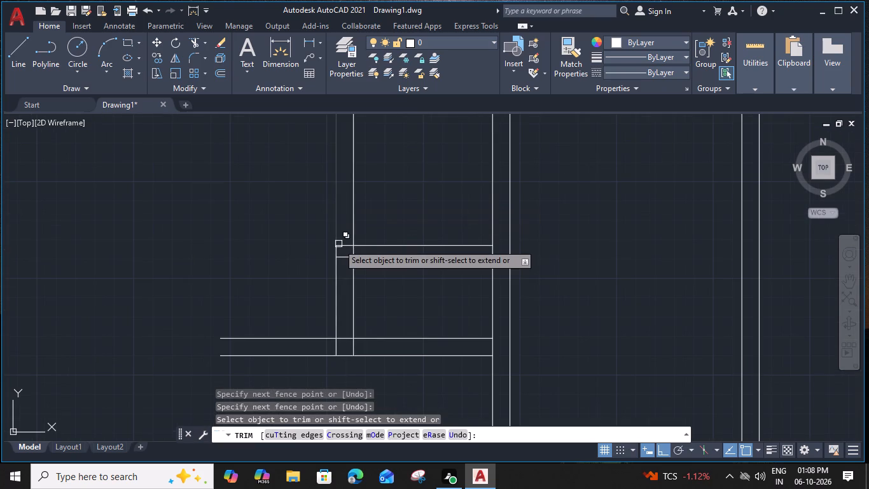
left_click(345, 238)
left_click(345, 267)
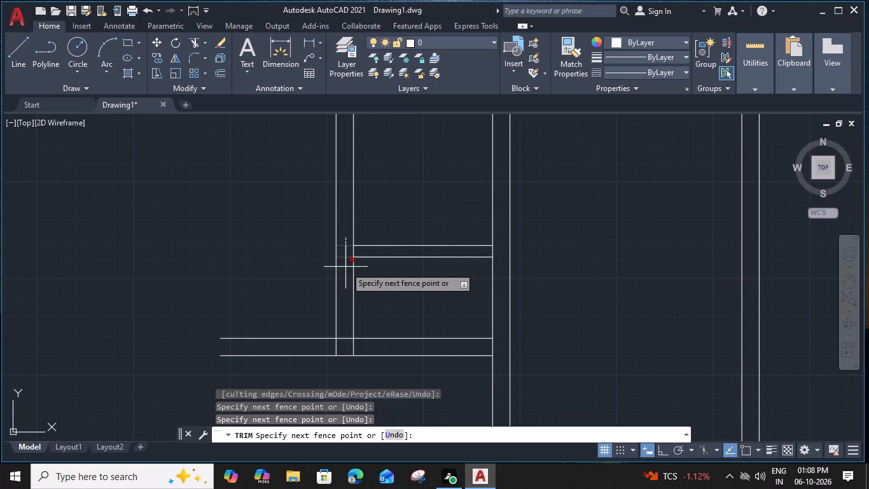
left_click(353, 252)
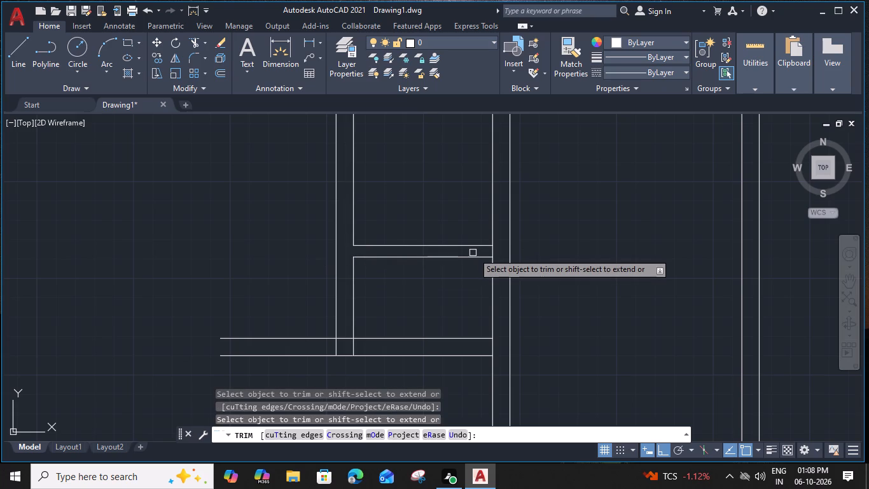
left_click(491, 253)
middle_click_drag(440, 199, 429, 284)
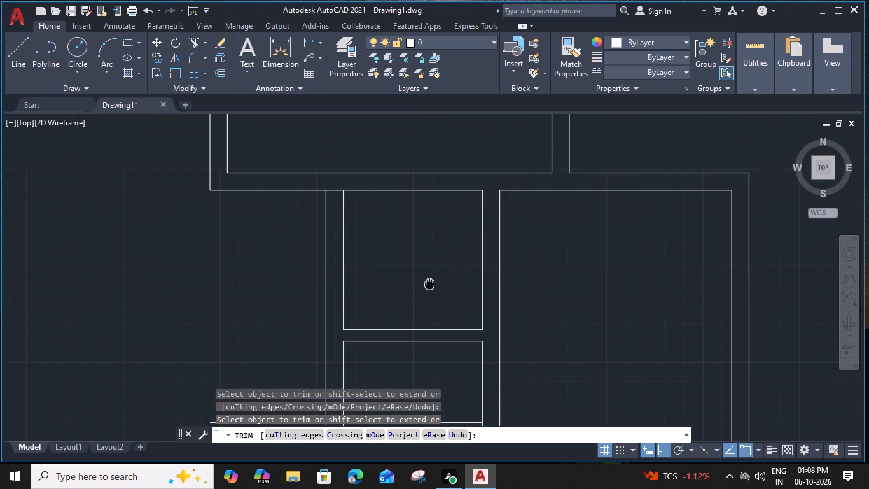
left_click(333, 190)
scroll(333, 193, "down", 1)
middle_click_drag(341, 252, 333, 192)
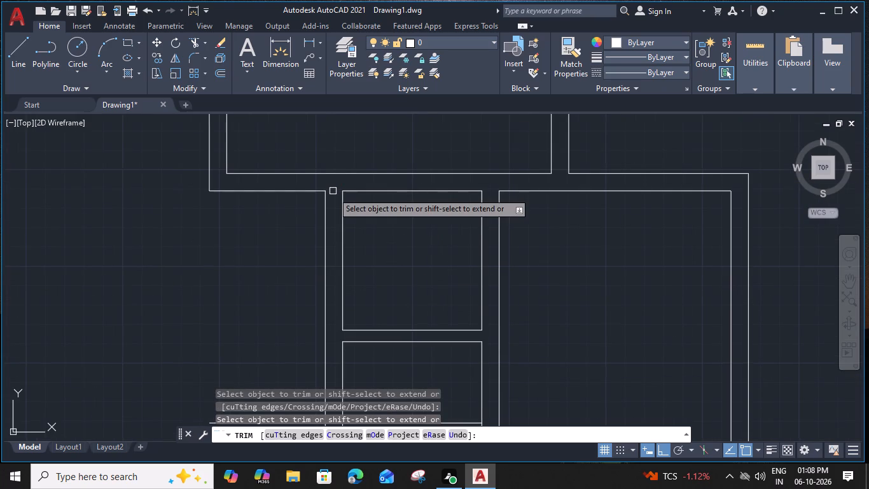
middle_click_drag(333, 192, 384, 166)
Trim the segments inside the junction where the vertical wall meets the new southern horizontal wall.
scroll(378, 250, "up", 1)
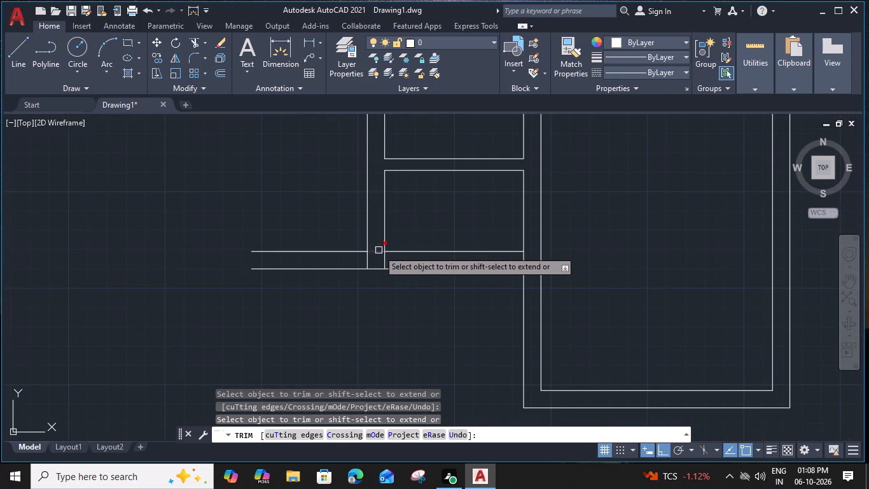
left_click(390, 260)
left_click(355, 263)
left_click(373, 253)
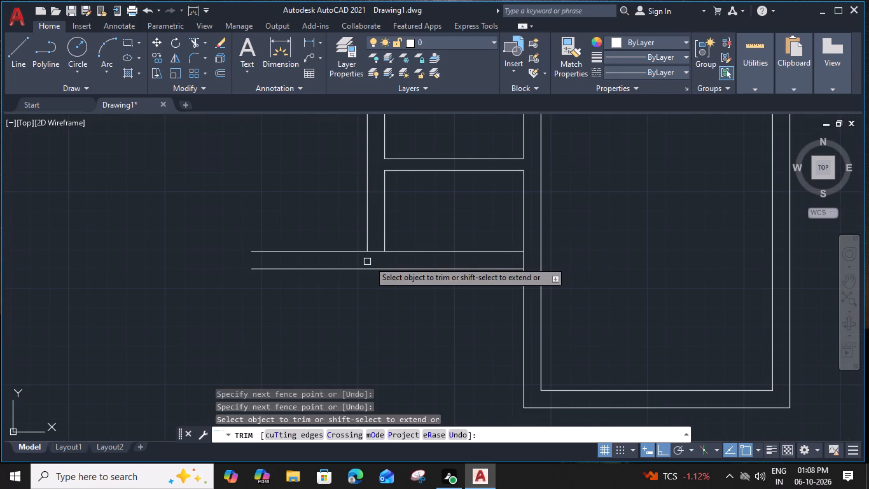
scroll(371, 250, "down", 1)
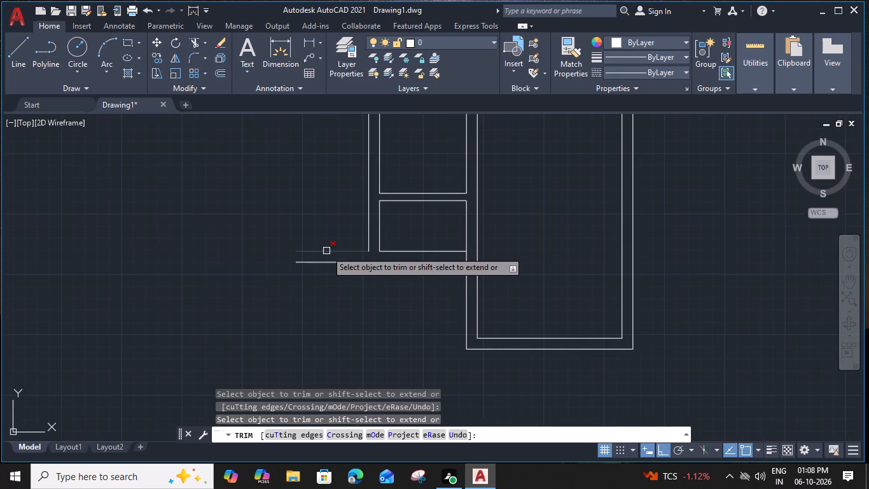
scroll(322, 249, "down", 2)
middle_click_drag(275, 229, 311, 242)
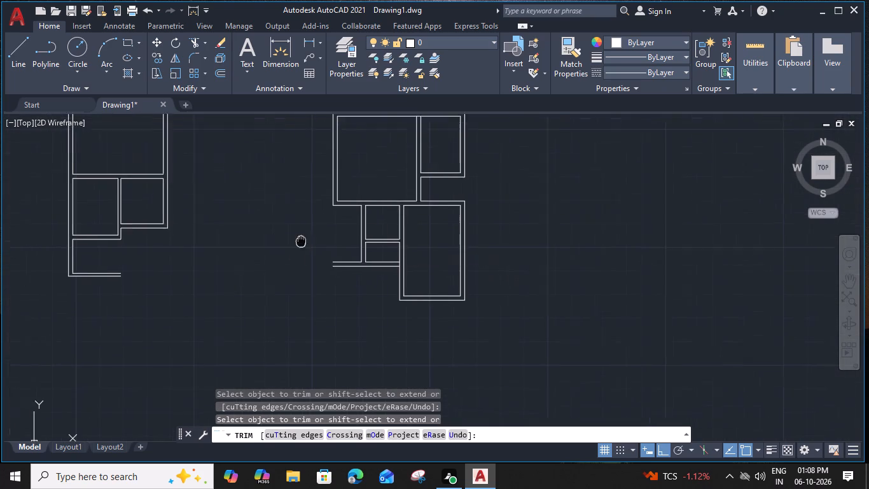
middle_click_drag(311, 242, 354, 242)
key("Escape")
Offset the vertical wall's west line 8' west, and offset that new line 9" west to form a wall.
scroll(416, 241, "up", 1)
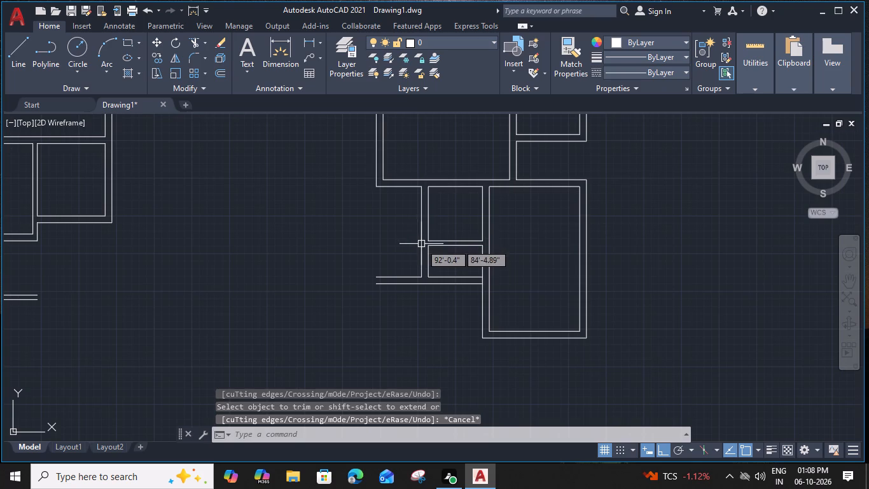
left_click(421, 244)
type("O")
key("space")
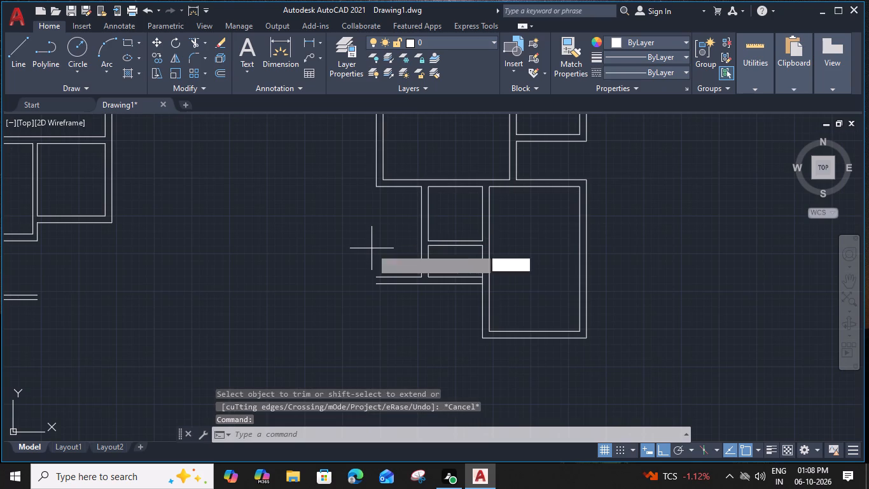
key("8")
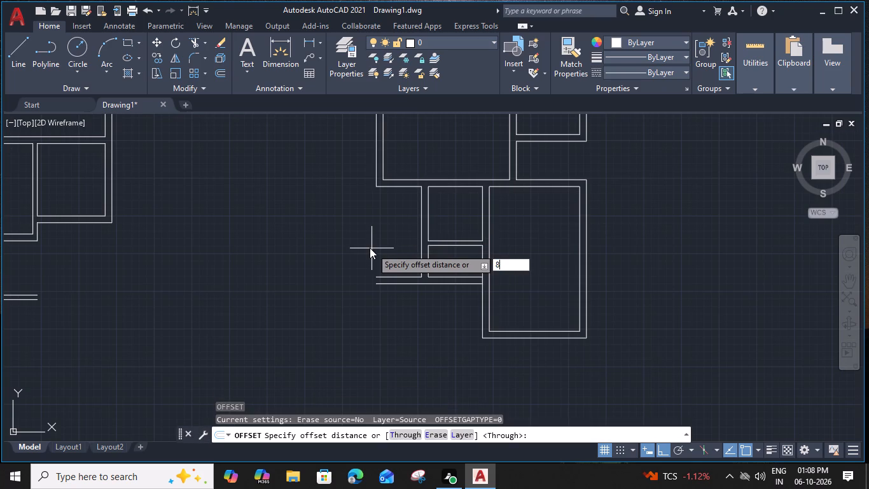
key("apostrophe")
key("space")
left_click(309, 253)
middle_click_drag(309, 252, 382, 259)
left_click(425, 247)
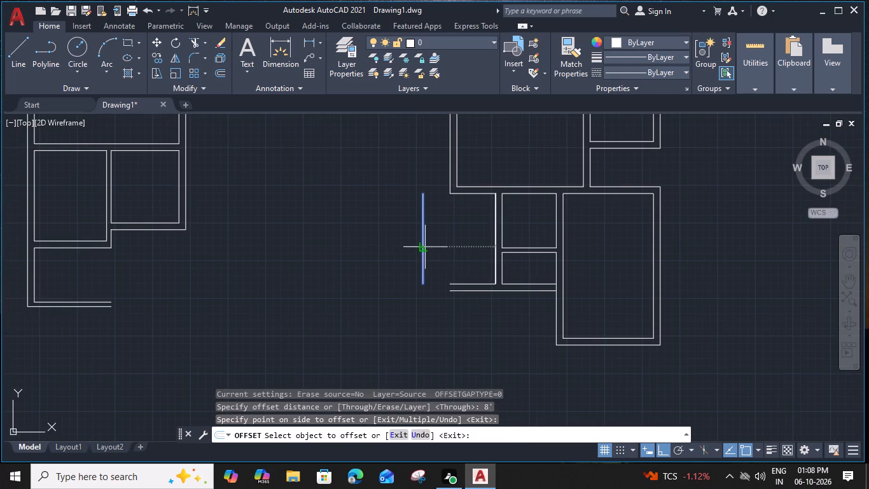
type("9\"")
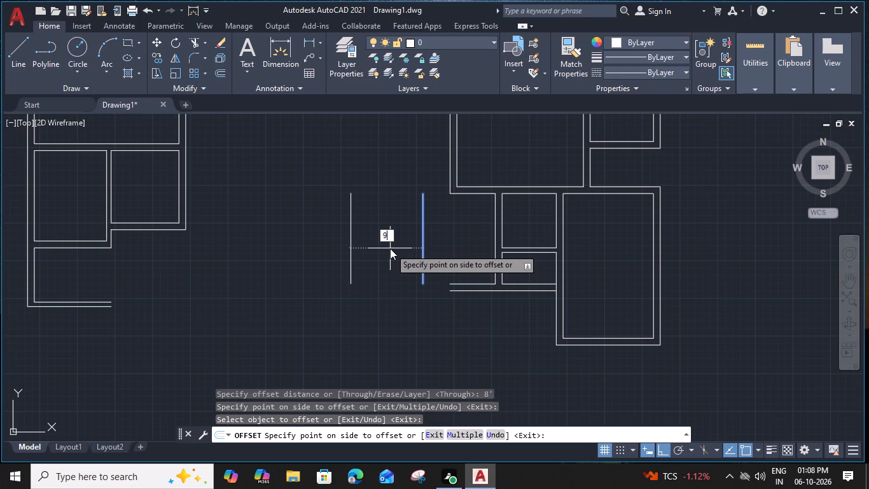
key("Return")
key("Escape")
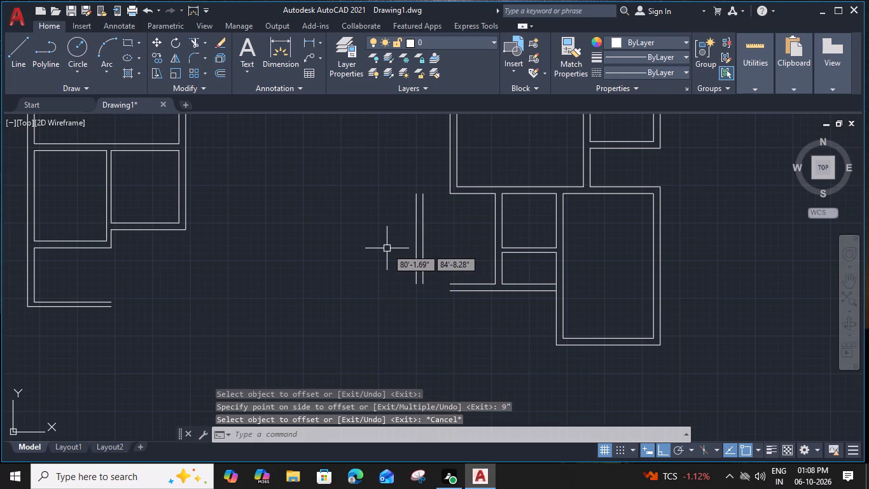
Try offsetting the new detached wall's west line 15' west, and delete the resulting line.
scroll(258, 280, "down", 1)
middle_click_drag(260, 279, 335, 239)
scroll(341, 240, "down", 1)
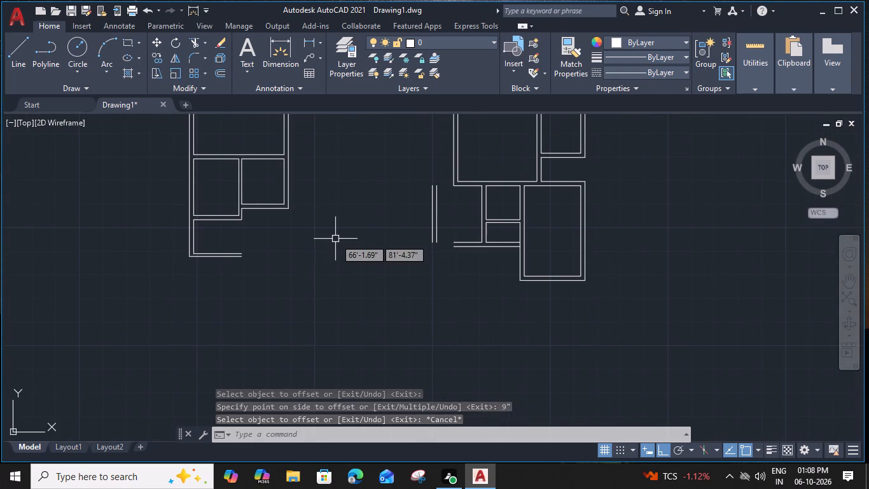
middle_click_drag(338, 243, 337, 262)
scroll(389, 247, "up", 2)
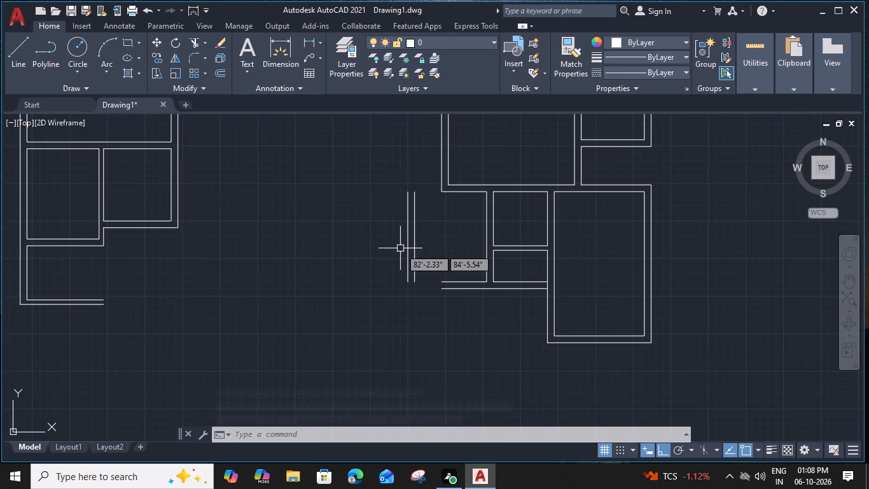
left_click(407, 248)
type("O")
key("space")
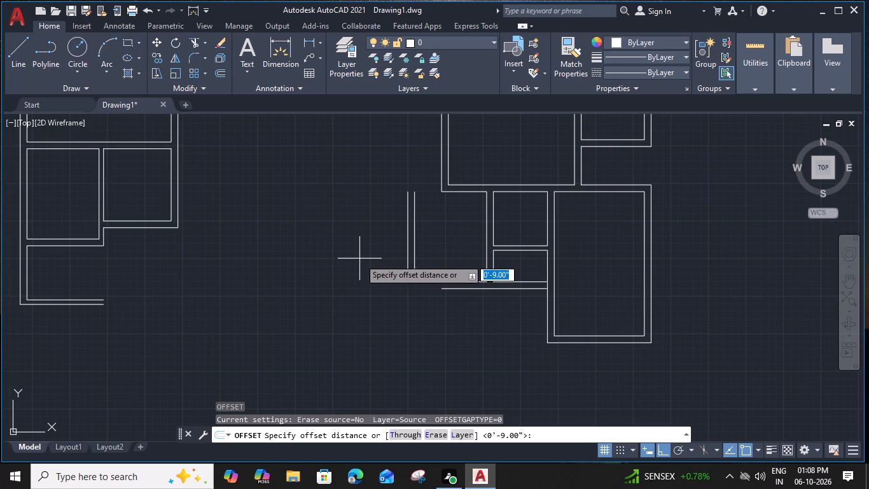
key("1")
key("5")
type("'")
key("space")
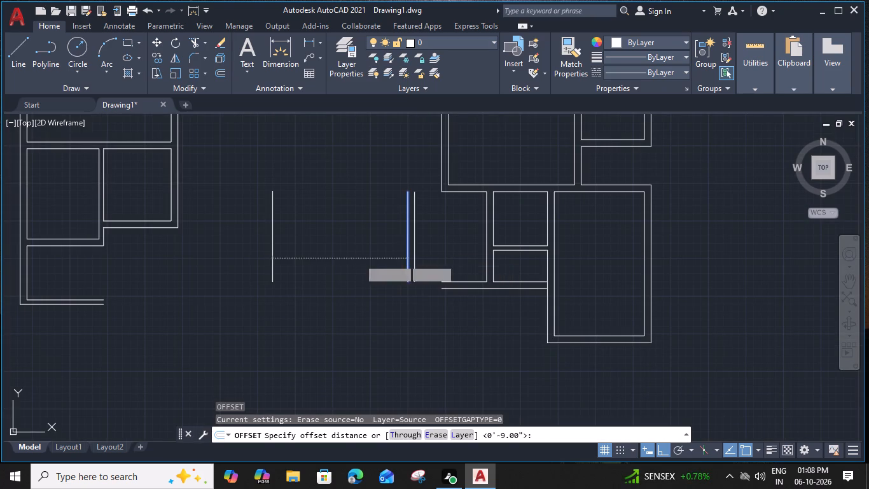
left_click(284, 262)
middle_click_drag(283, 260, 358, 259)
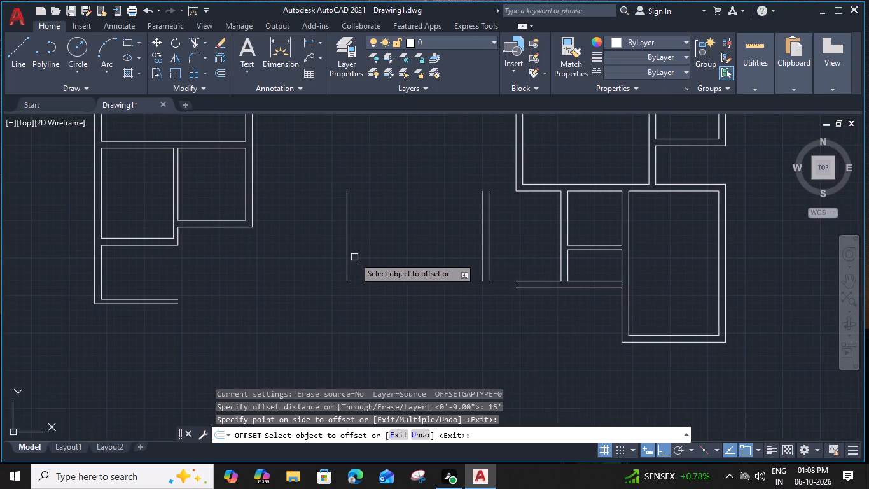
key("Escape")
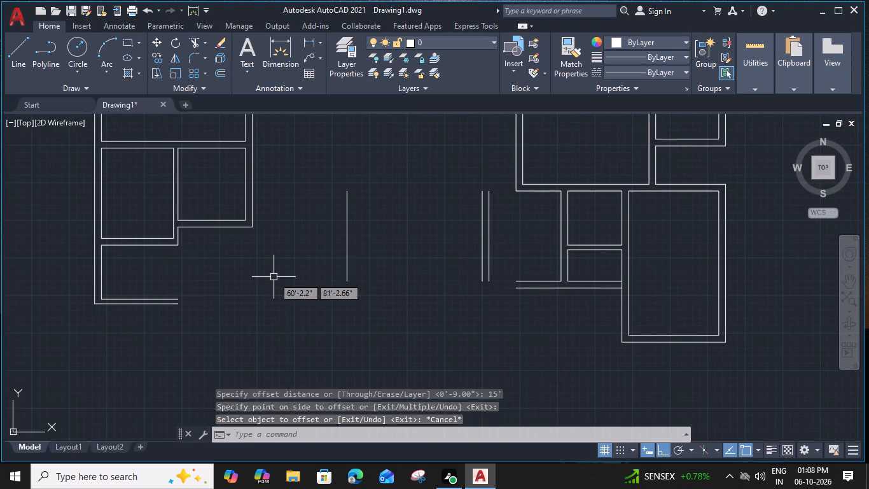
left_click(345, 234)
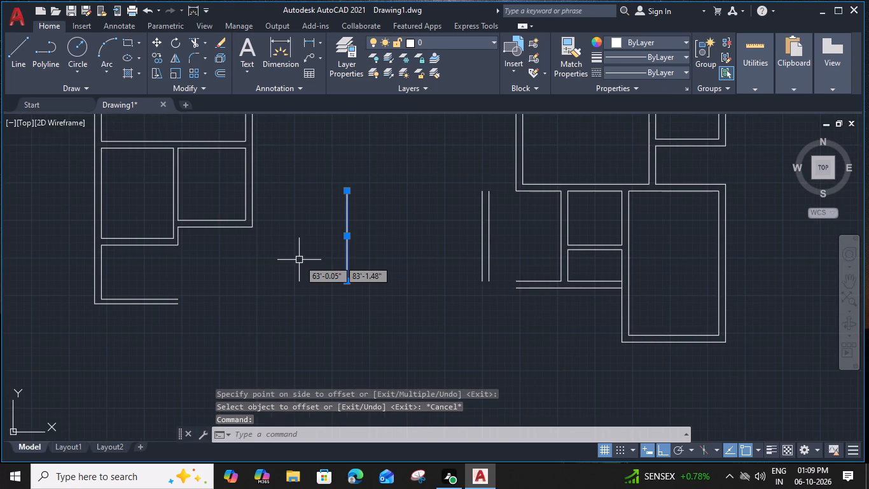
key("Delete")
Draw a vertical line south from the midpoint of the western block's southeast room's south wall, ending about level with the open-ended wall.
middle_click_drag(237, 255, 348, 241)
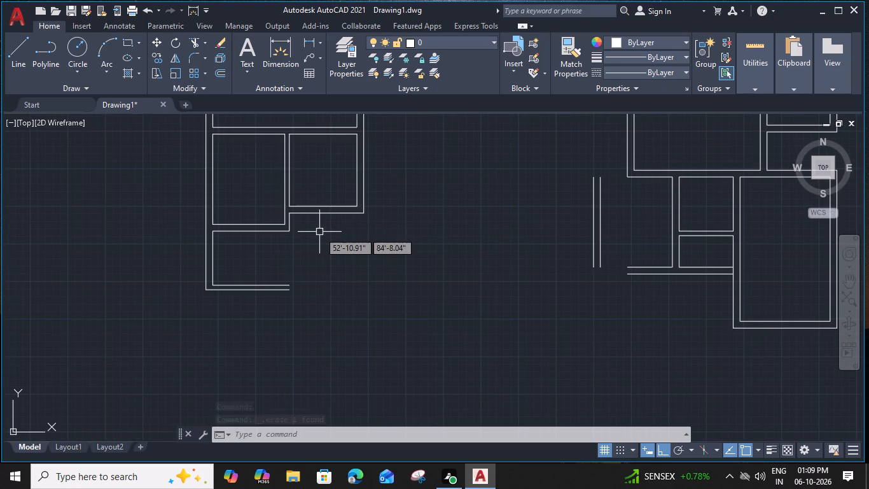
type("L")
key("space")
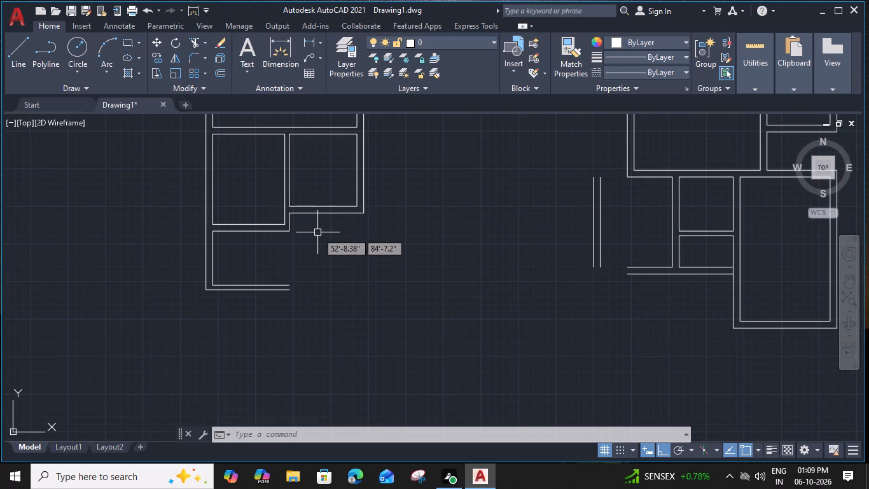
left_click(323, 215)
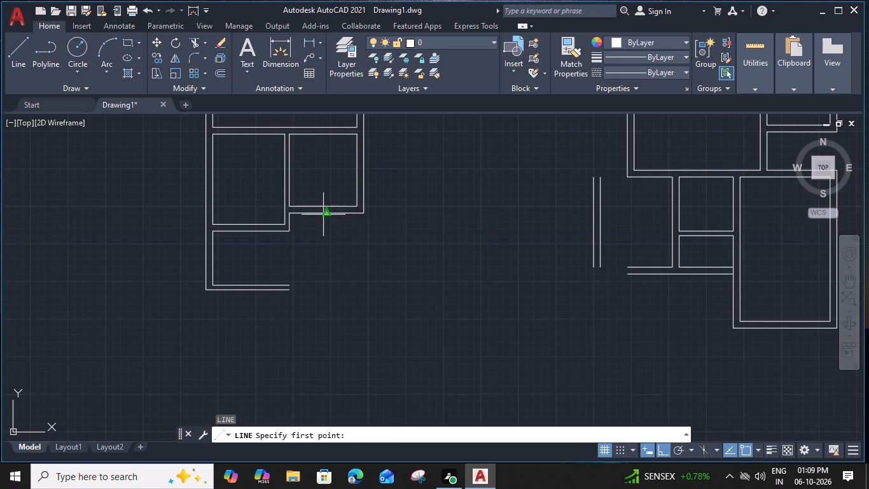
left_click(321, 288)
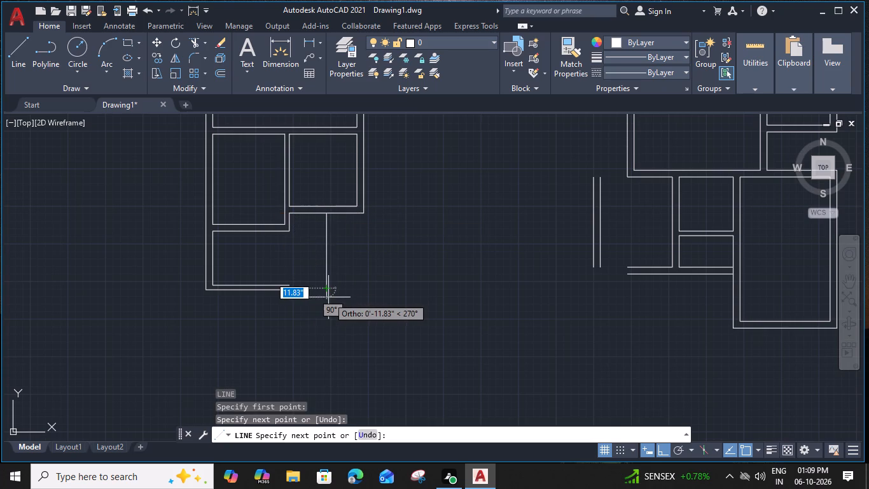
key("Escape")
Offset the new vertical line south of the western block 9" east to form a wall.
left_click(326, 261)
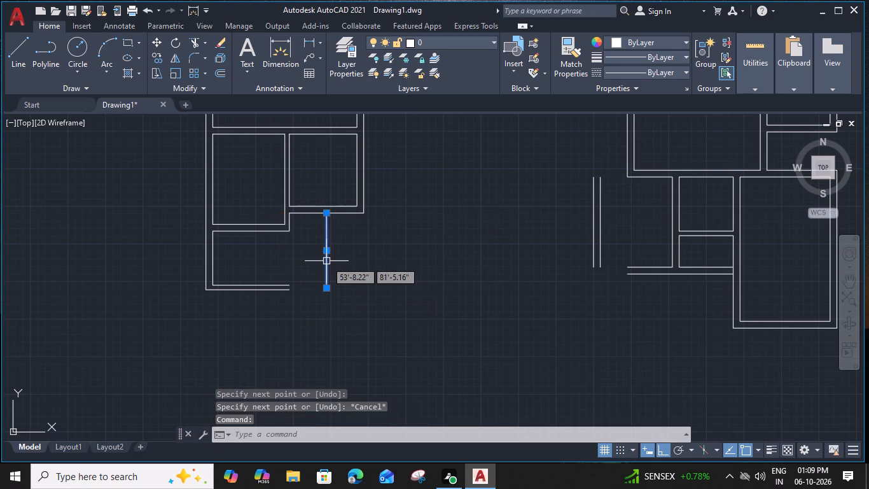
type("O 9")
key("shift+quotedbl")
key("Return")
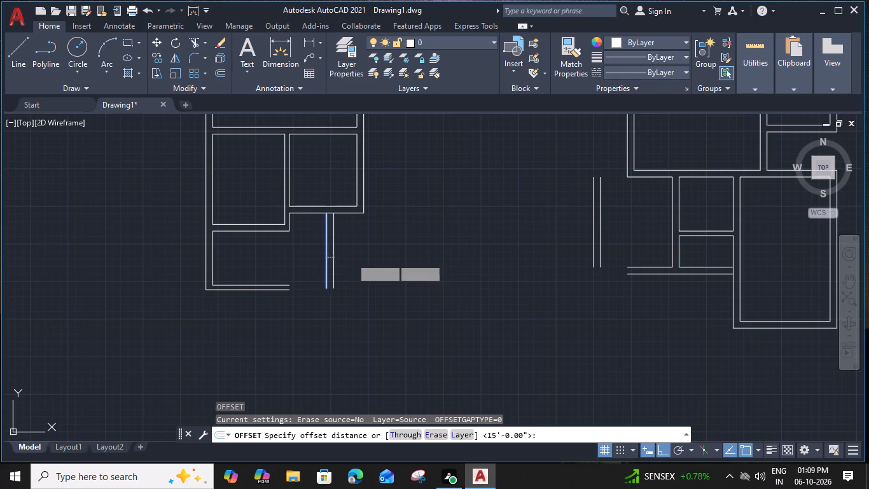
left_click(352, 259)
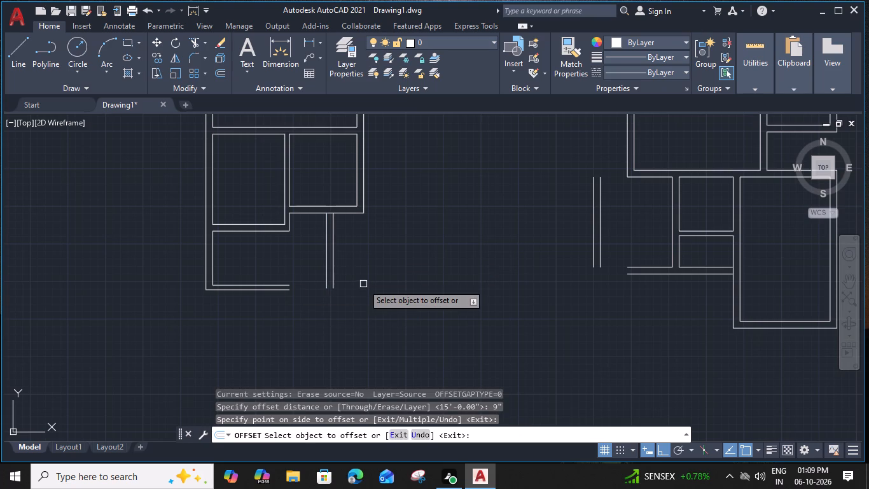
key("Escape")
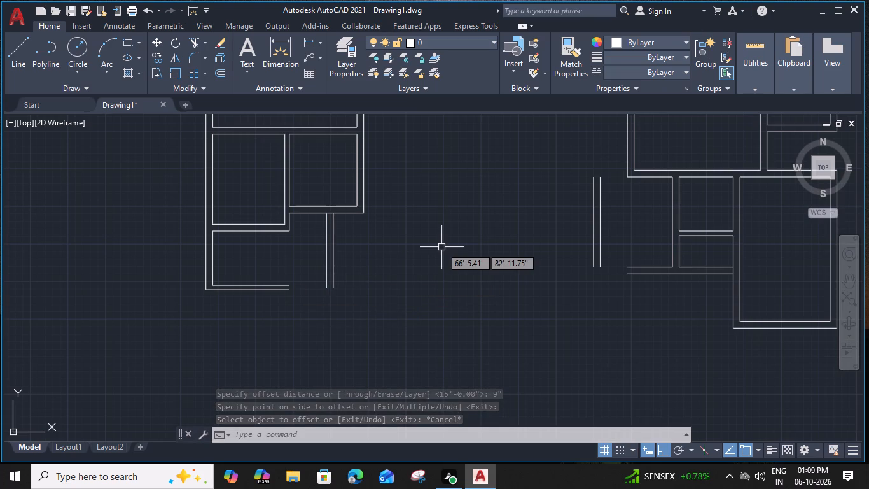
Delete both lines of the detached vertical wall west of the eastern block.
left_click_drag(606, 172, 601, 178)
left_click(579, 209)
key("Delete")
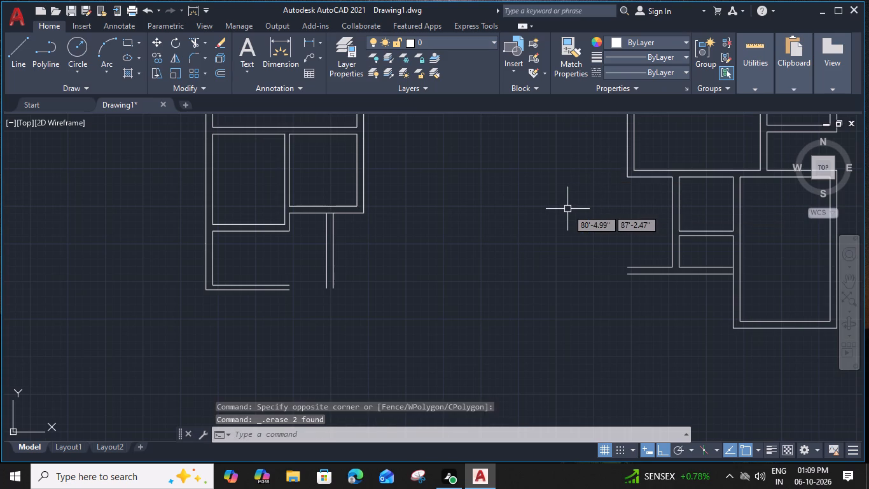
Trim the horizontal line segment between the new vertical wall's two lines where it meets the western block's south wall.
key("t")
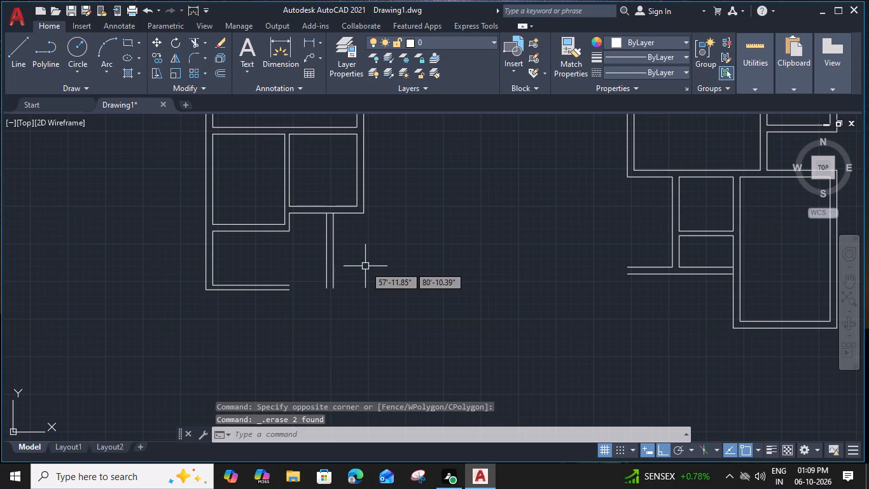
type("R")
key("space")
scroll(326, 210, "up", 2)
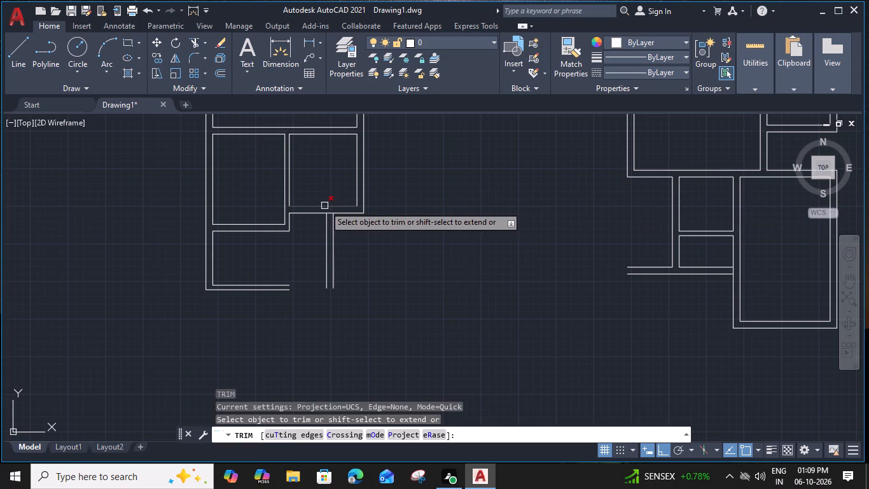
left_click(333, 218)
key("Escape")
Extend both lines of the eastern block's open-ended southern wall west to the new vertical wall.
scroll(333, 218, "down", 2)
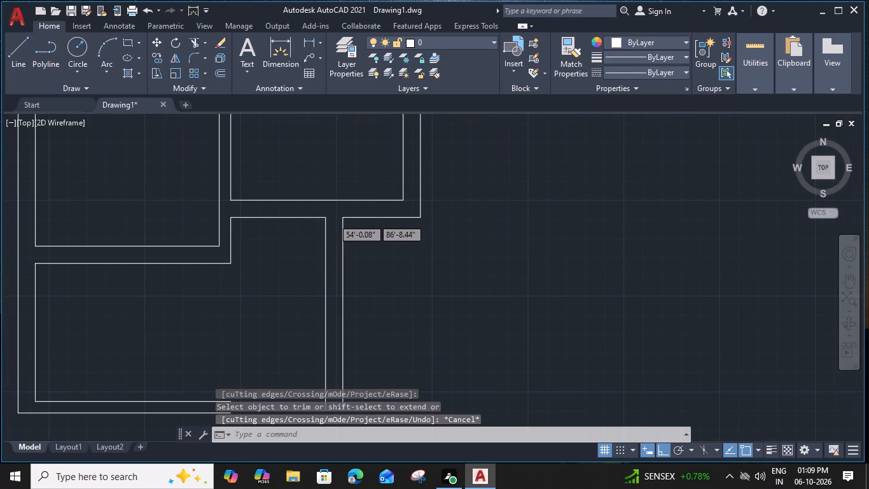
middle_click_drag(393, 287, 344, 227)
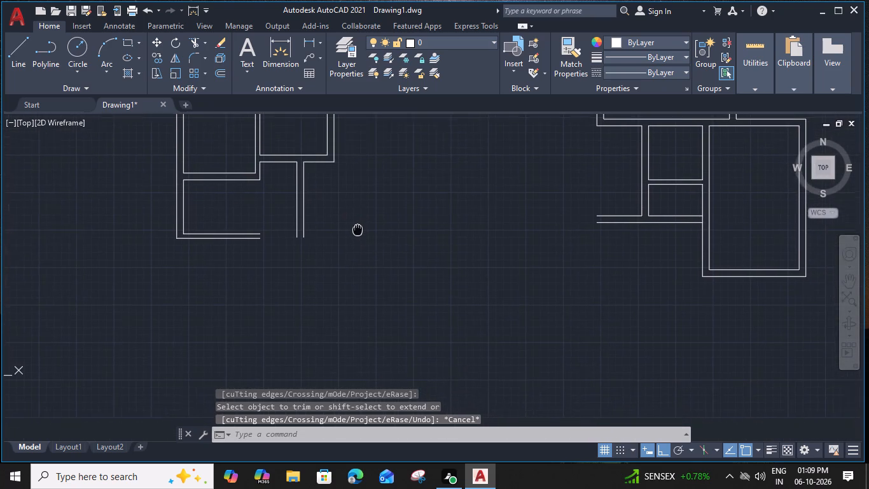
middle_click_drag(344, 227, 296, 262)
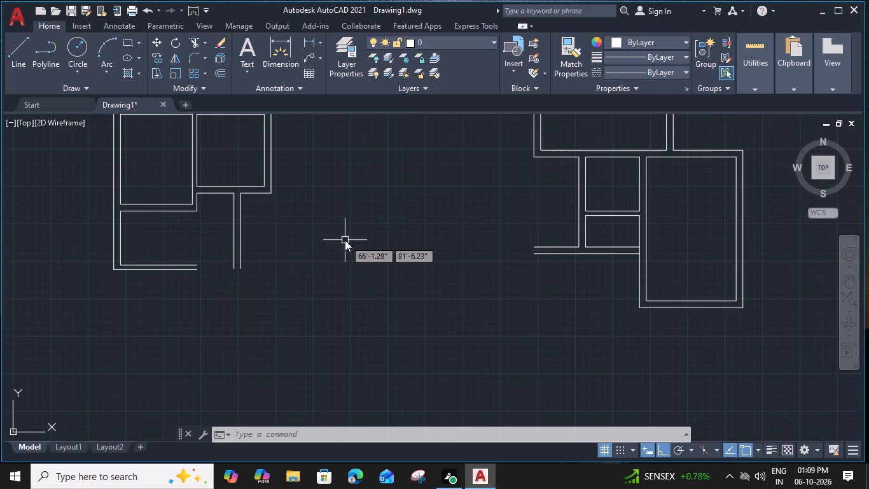
key("e")
type("X")
key("space")
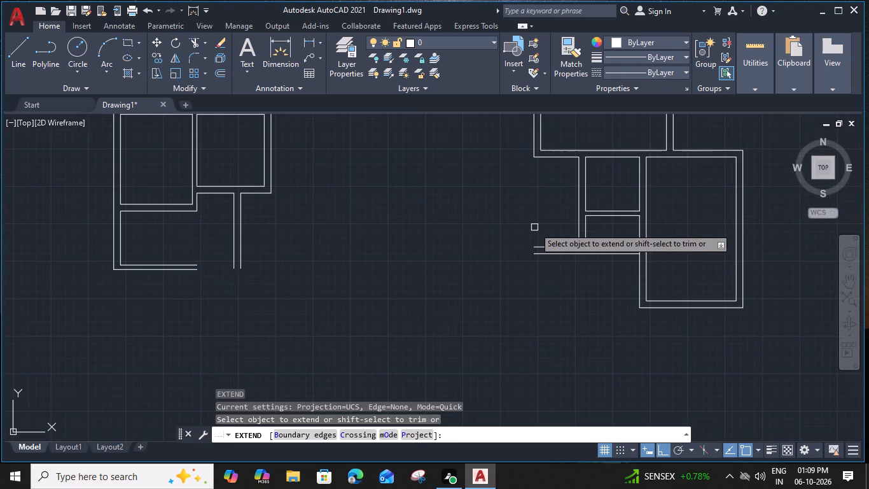
left_click(551, 234)
left_click(546, 297)
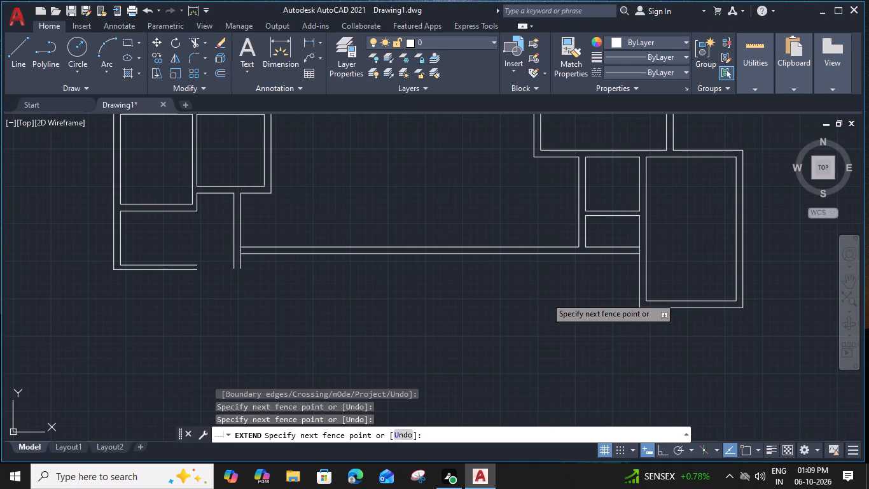
Extend the western block's open south wall lines east to the new vertical wall, trimming the overshoot and stub for a clean corner.
left_click(165, 252)
left_click(173, 278)
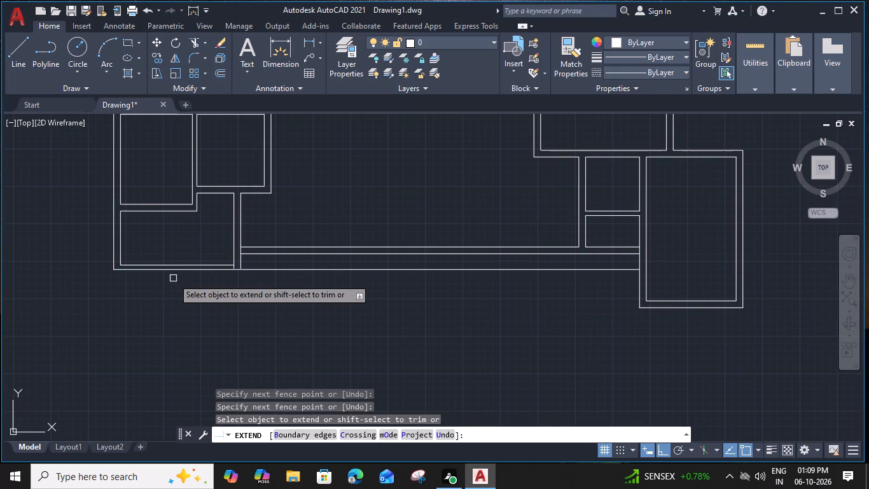
left_click(242, 262)
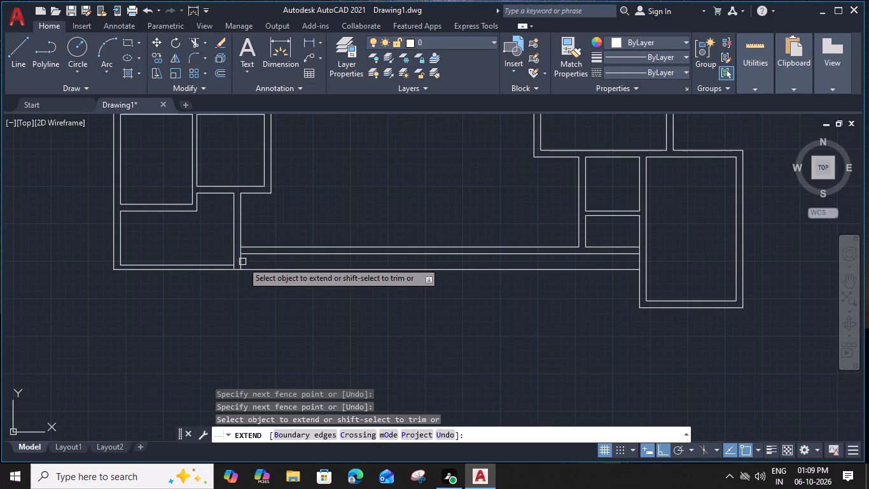
left_click(233, 260)
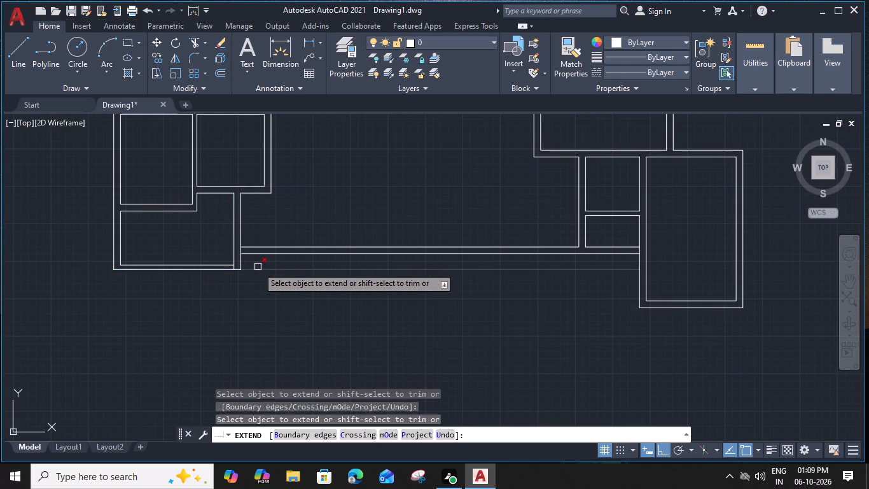
left_click(258, 270, "shift")
scroll(260, 270, "down", 2)
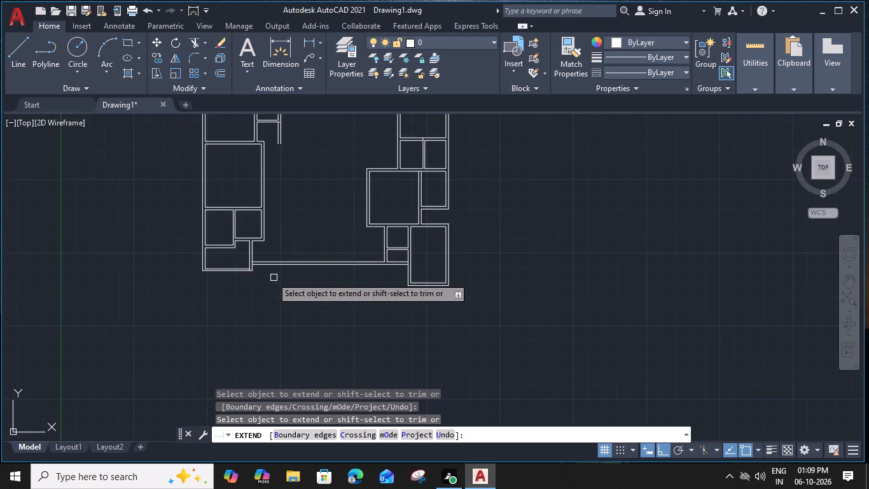
scroll(249, 268, "up", 5)
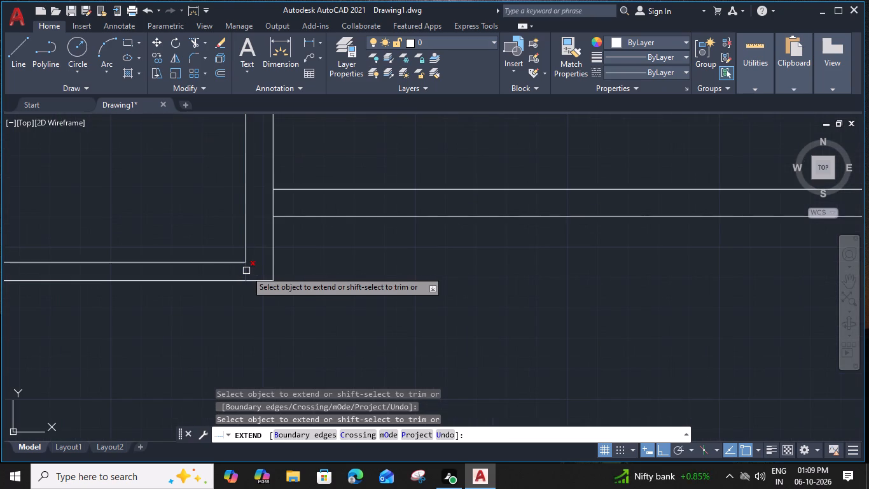
left_click(245, 270, "shift")
scroll(245, 270, "down", 3)
middle_click_drag(478, 262, 389, 275)
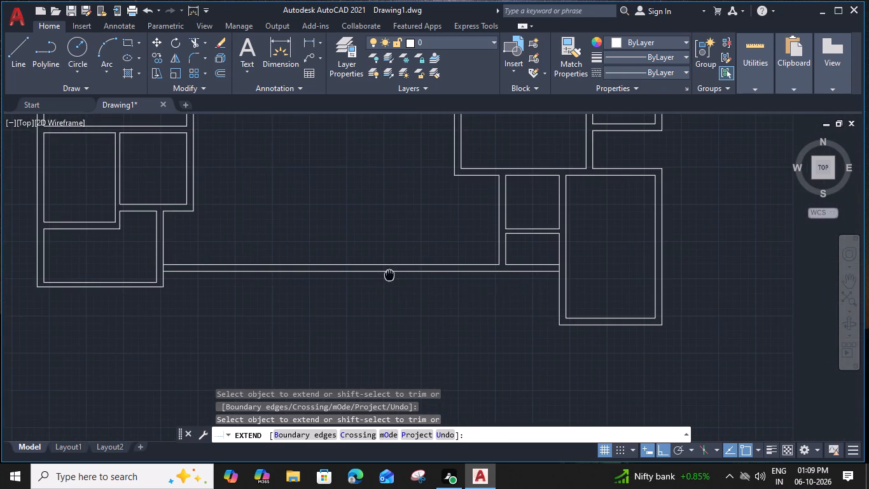
key("Escape")
scroll(388, 267, "down", 2)
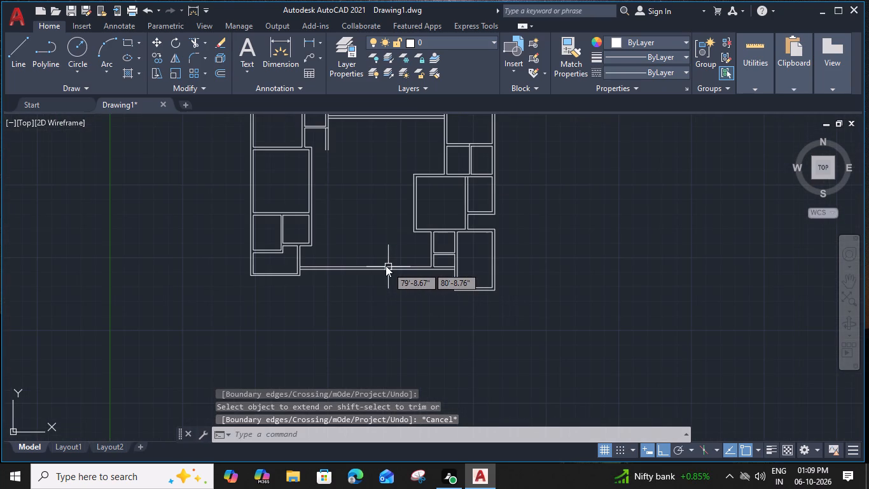
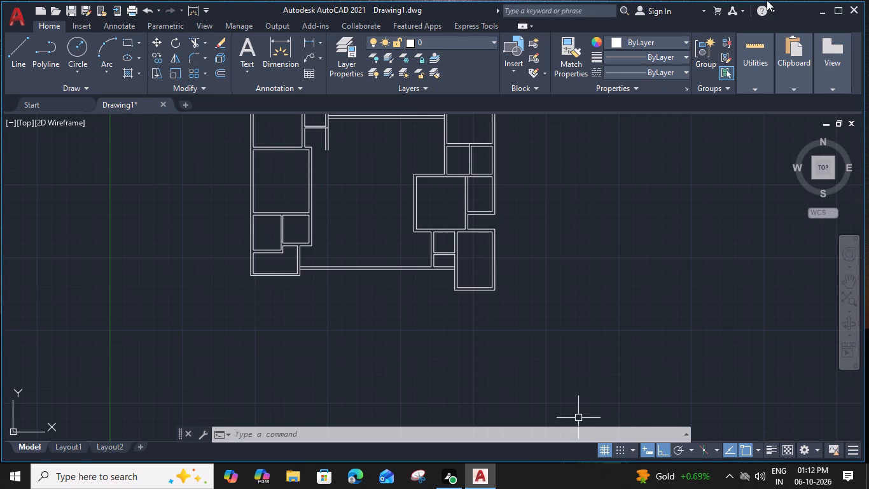
Draw a 10' long, 9" thick wall stub running north from the middle of the southern connecting wall.
middle_click_drag(328, 225, 365, 260)
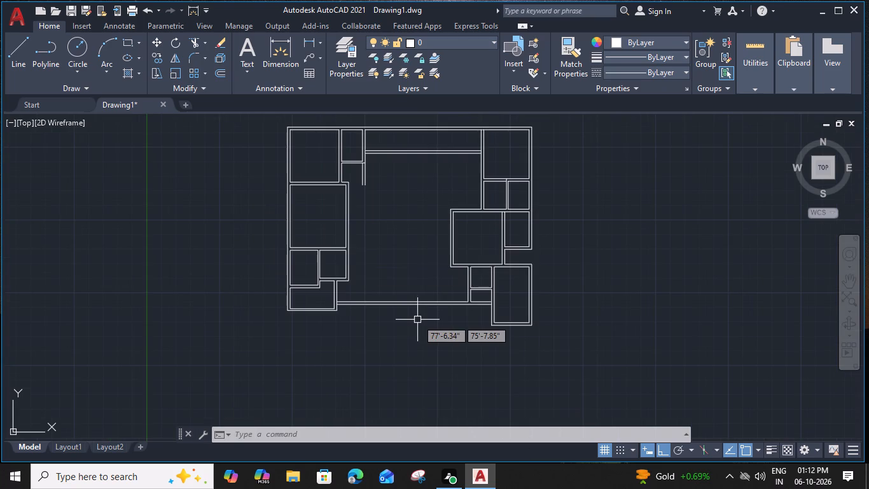
type("L")
key("space")
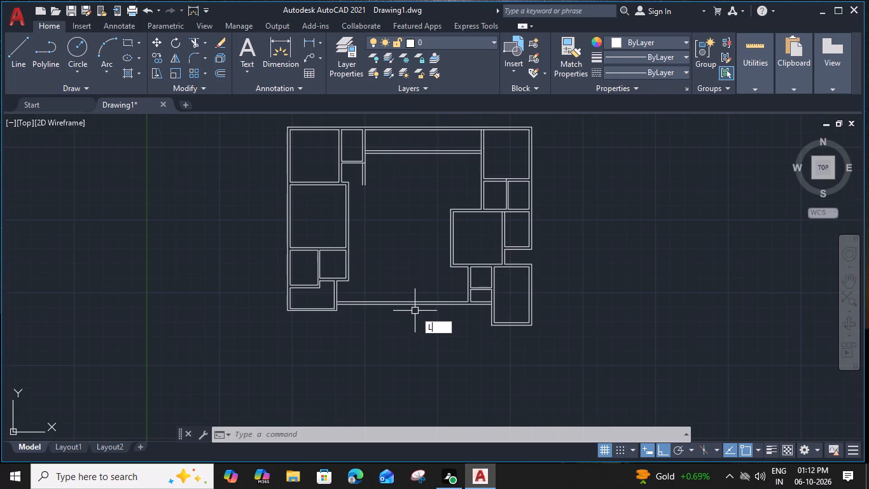
scroll(412, 286, "up", 3)
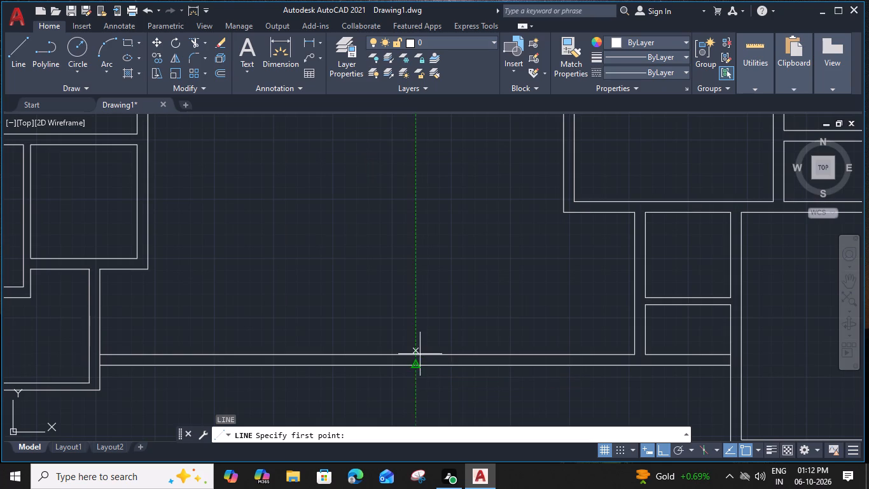
left_click(413, 355)
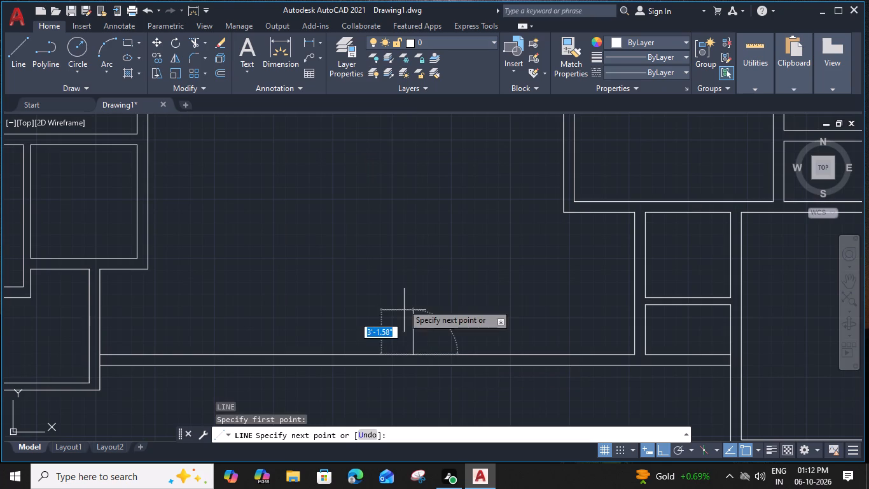
type("10'")
key("space")
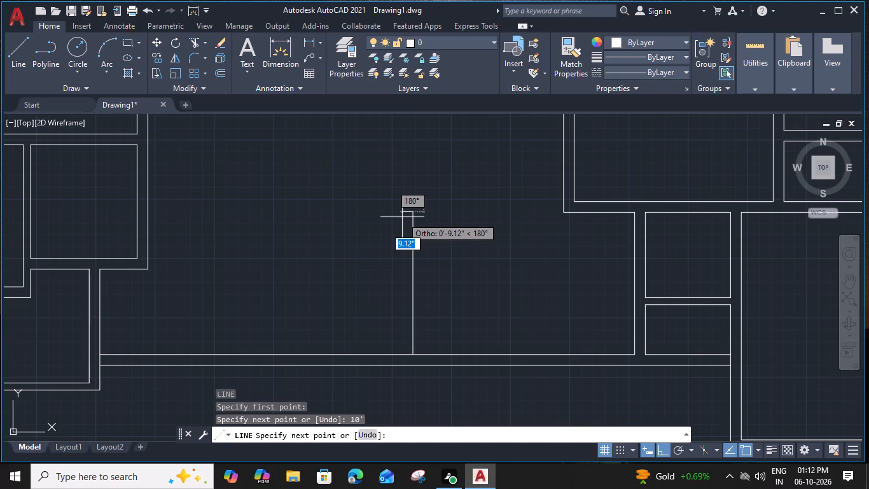
type("9\"")
key("Return")
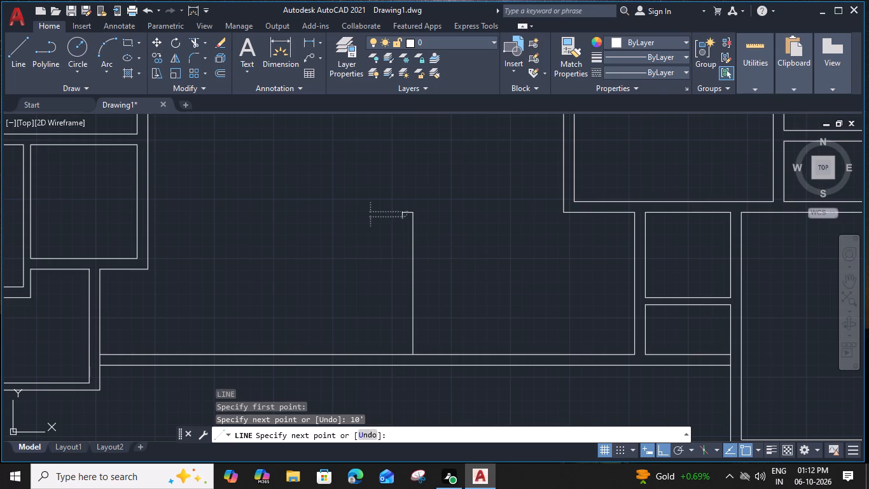
left_click(400, 356)
key("Escape")
Trim the southern wall's line across the new stub's base and the western block's wall line crossing the southern wall's west end.
key("t")
type("R")
key("space")
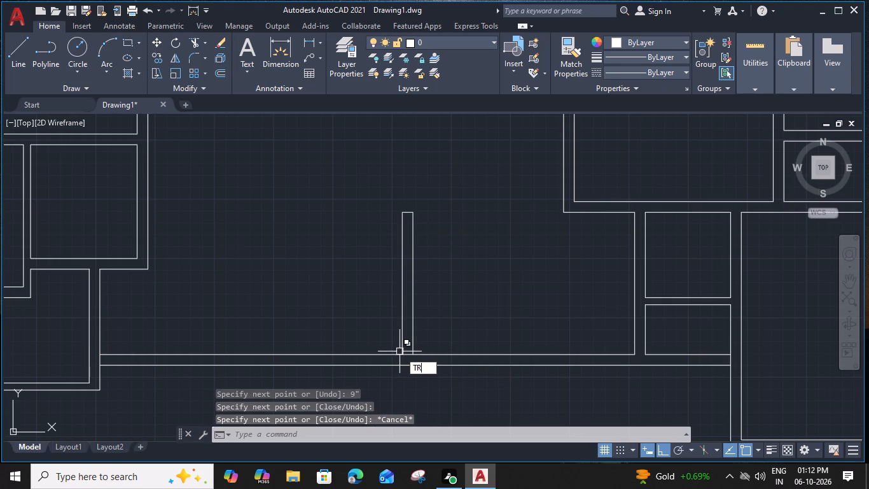
left_click(408, 354)
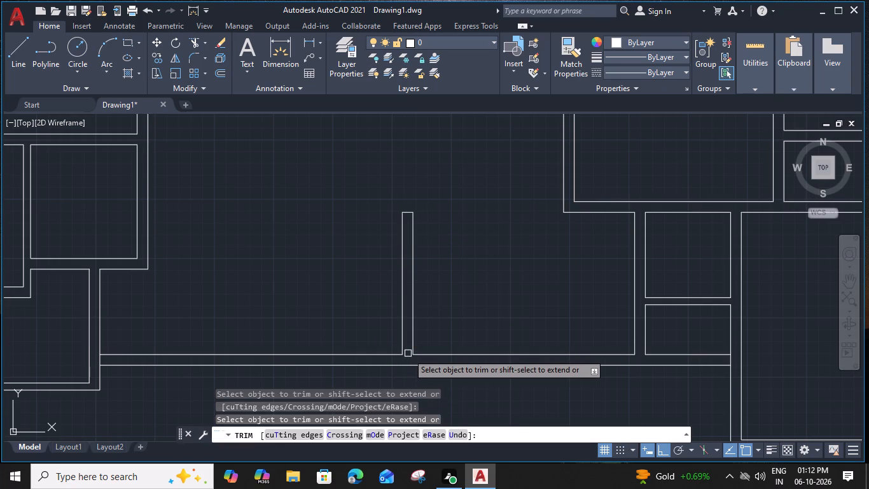
key("Escape")
type("TR")
key("space")
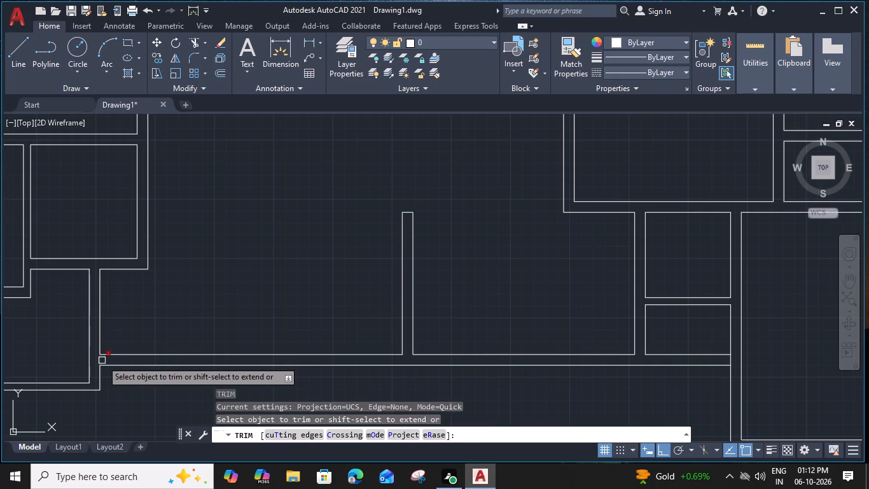
left_click(102, 360)
scroll(436, 322, "down", 1)
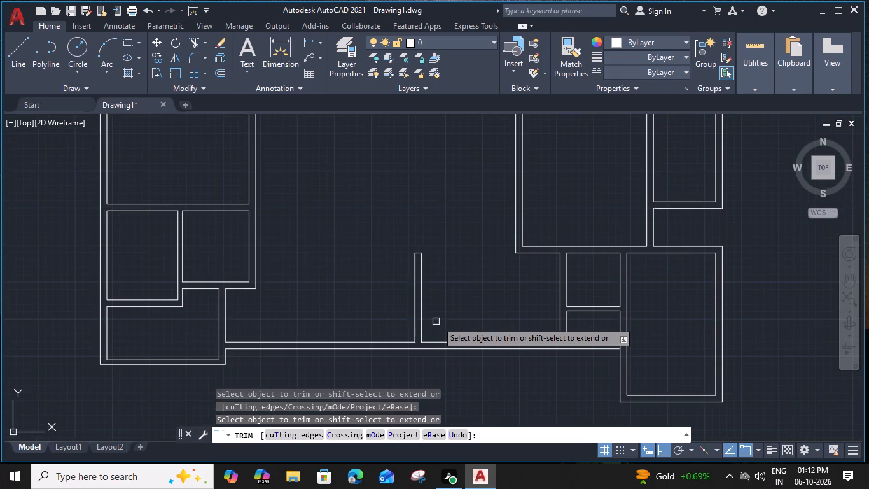
middle_click_drag(453, 316, 376, 235)
key("Escape")
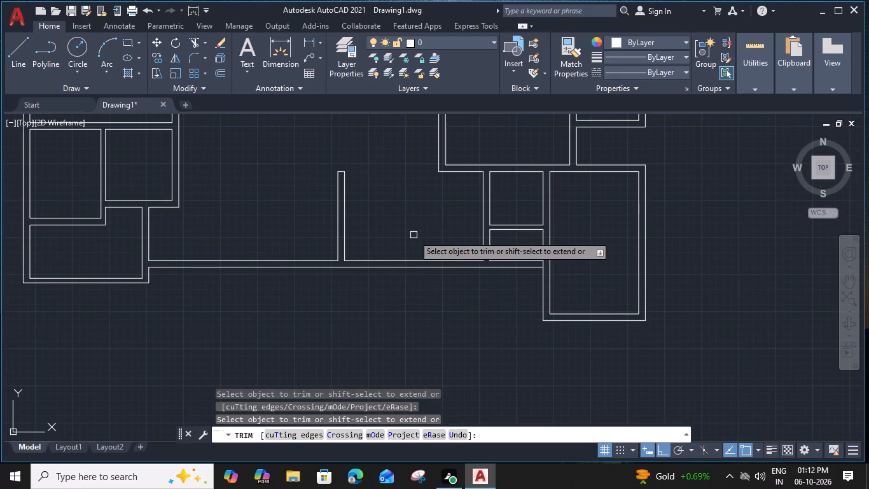
Delete both lines of the horizontal partition between the two small rooms west of the southeast corner room.
middle_click_drag(461, 234, 462, 281)
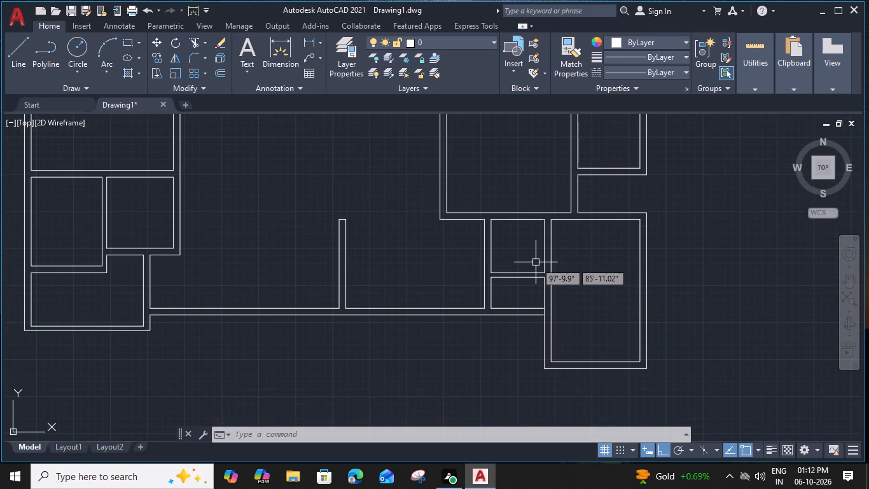
scroll(536, 264, "up", 2)
left_click_drag(536, 266, 532, 274)
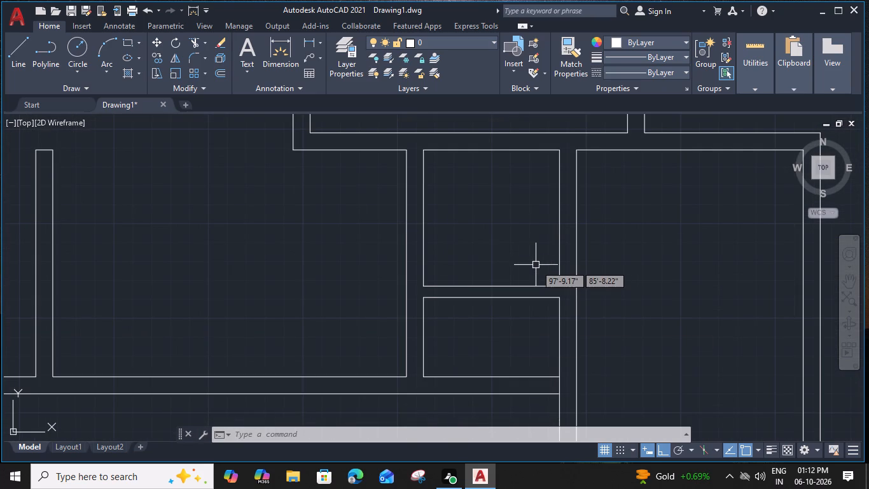
left_click(504, 326)
key("Delete")
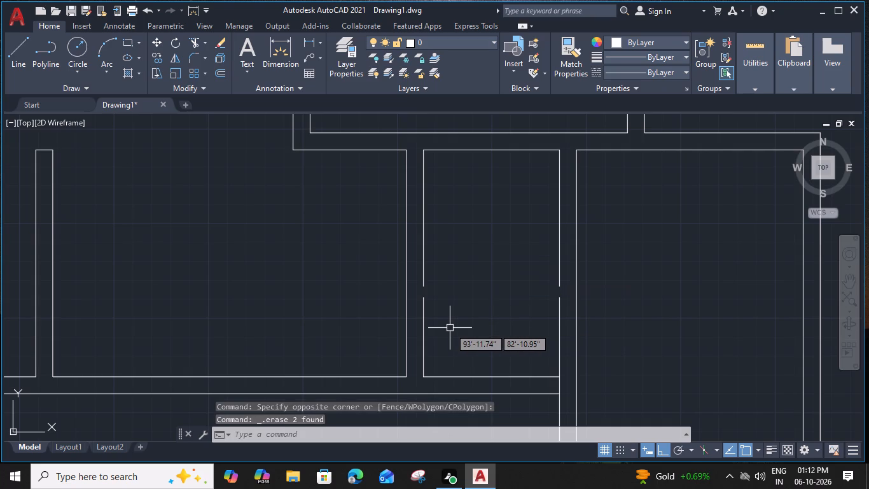
Trim the lower side-wall segments, including at the southern wall junction, and extend the upper side lines south to form one small room.
type("TR")
key("space")
left_click(561, 320)
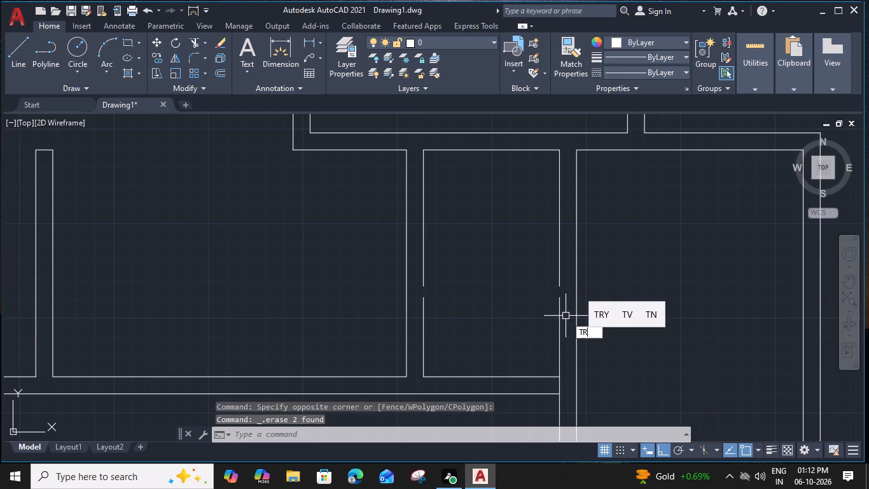
left_click(557, 387)
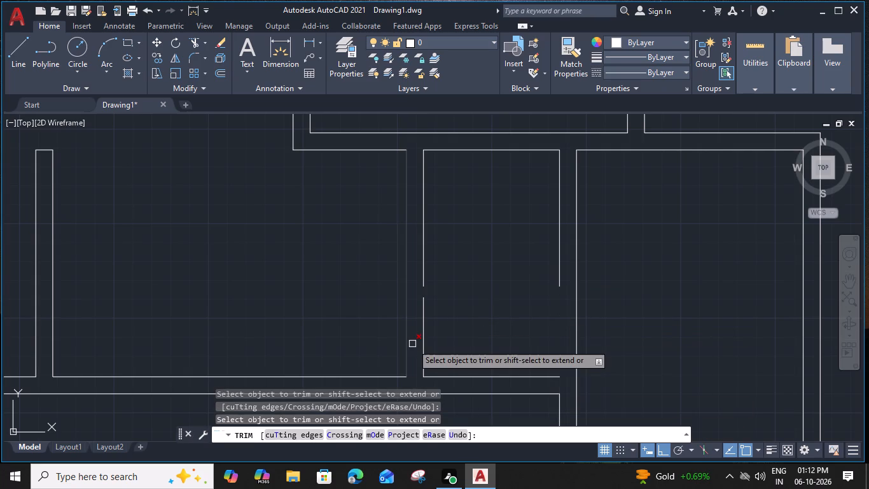
left_click(422, 341)
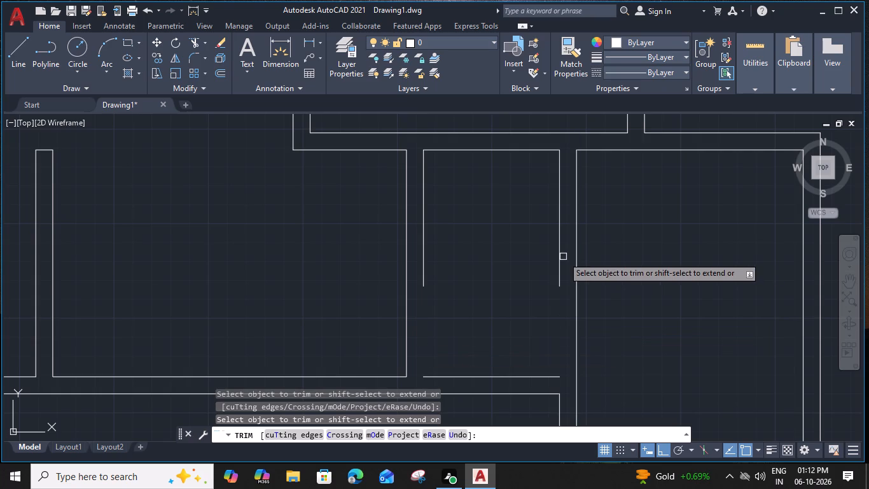
left_click(560, 254, "shift")
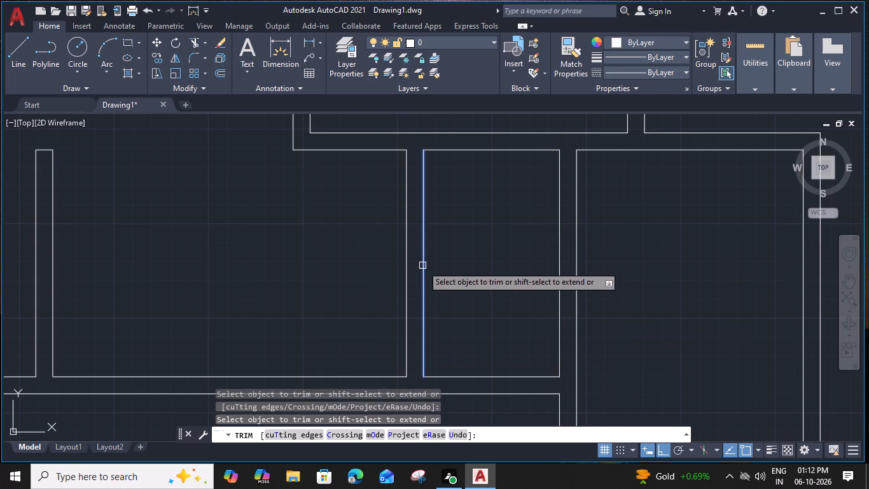
left_click(422, 266, "shift")
key("Escape")
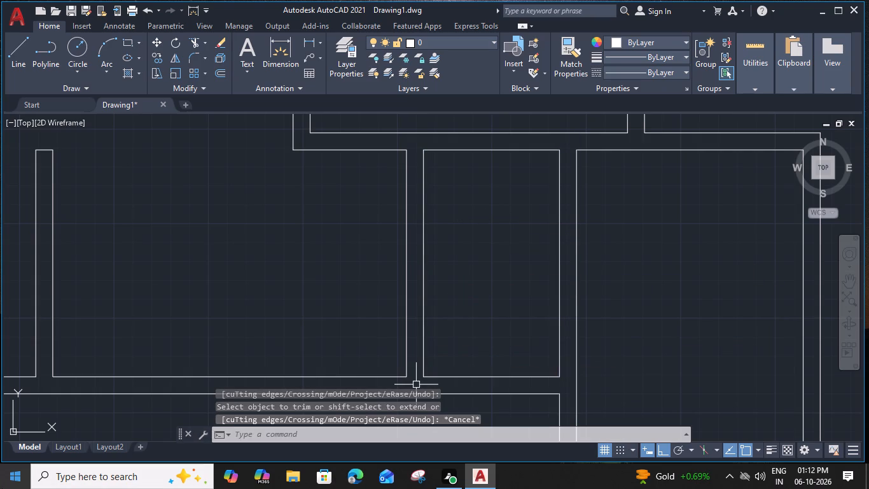
Offset the merged small room's north line 4' south, and offset that copy 6" further south for a new partition.
left_click(464, 152)
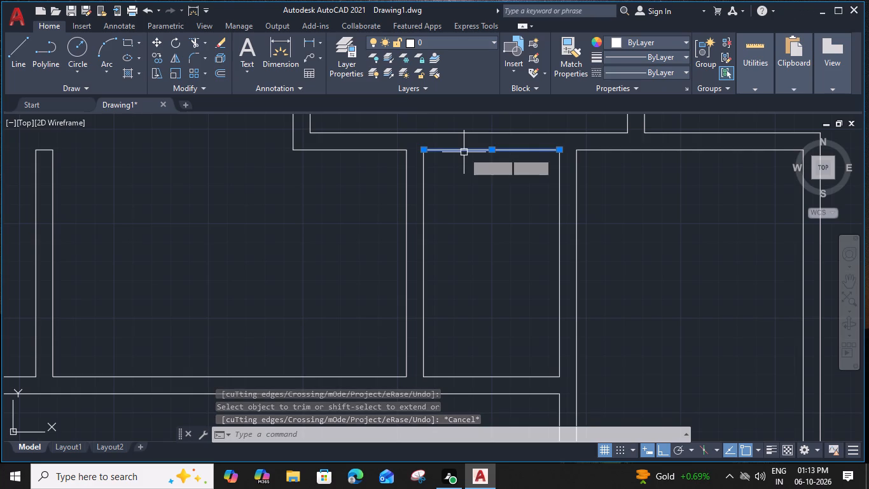
type("O")
key("space")
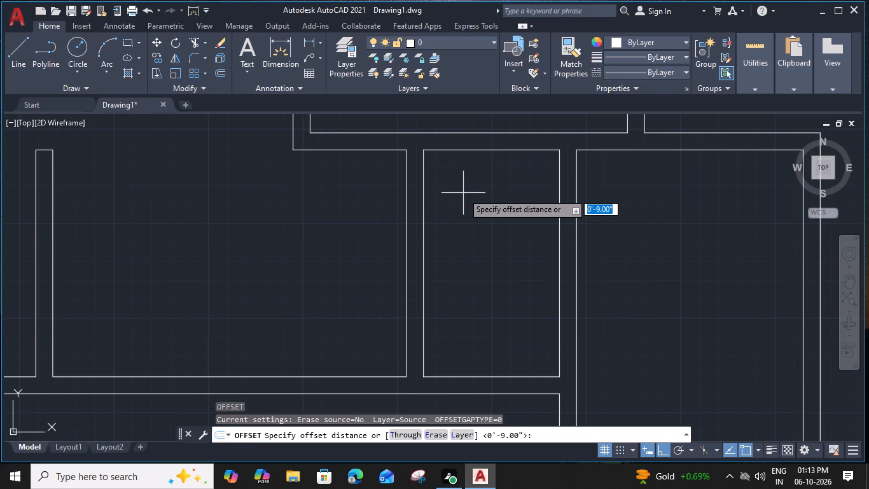
key("4")
type("'")
key("space")
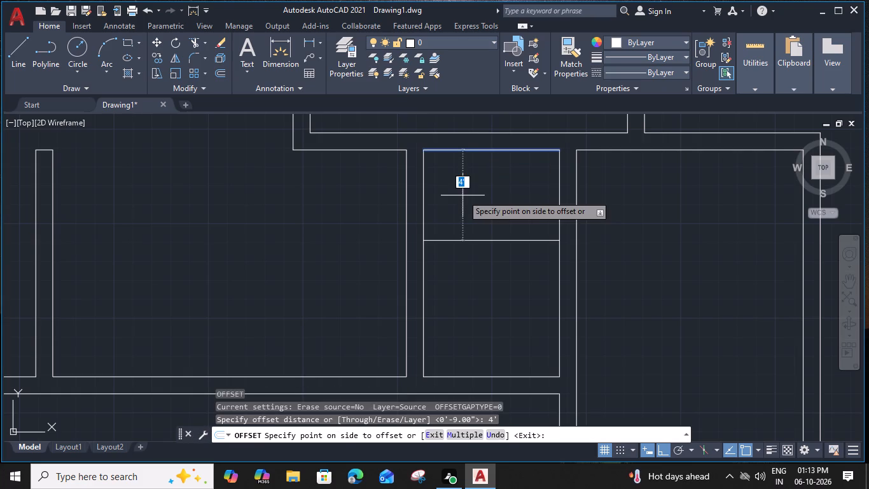
left_click(461, 200)
left_click(440, 243)
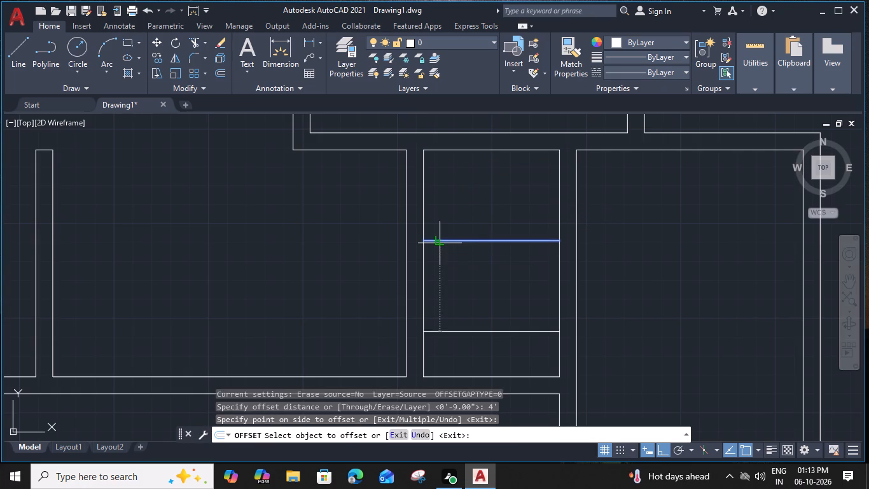
key("6")
key("shift+quotedbl")
key("Return")
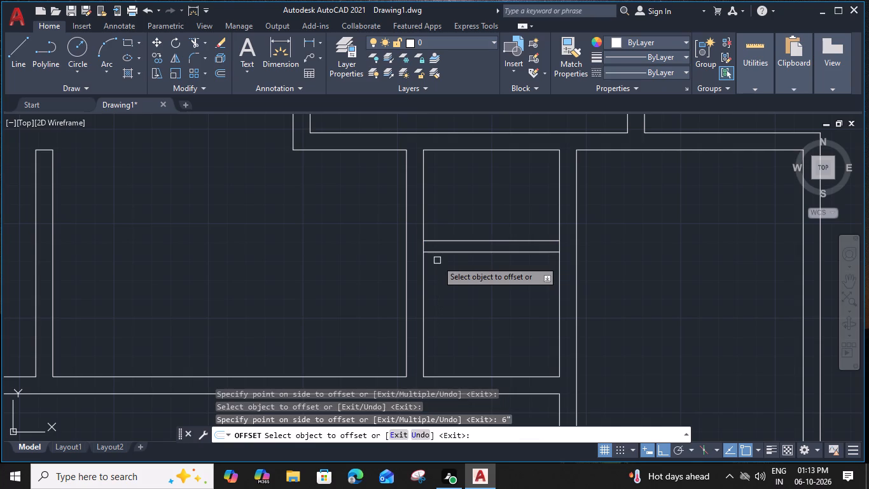
key("Escape")
Trim the side-wall lines between the new partition's two lines at both its west and east ends.
key("t")
type("R")
key("space")
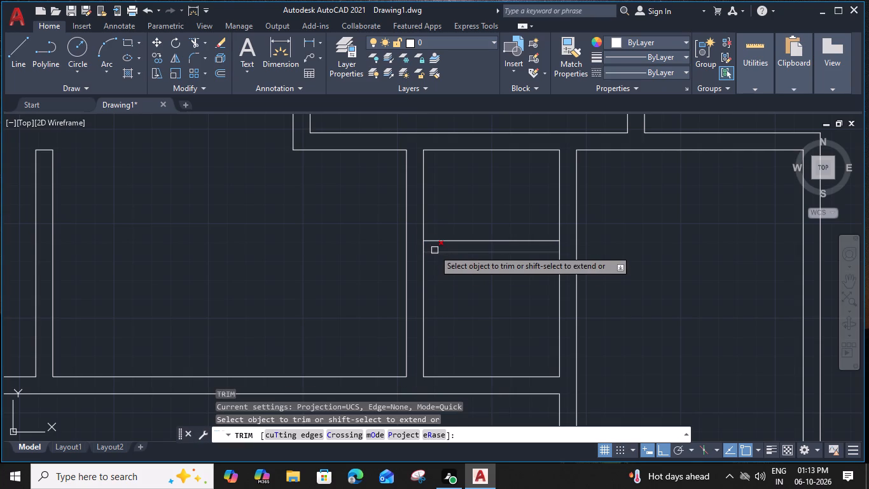
left_click(422, 248)
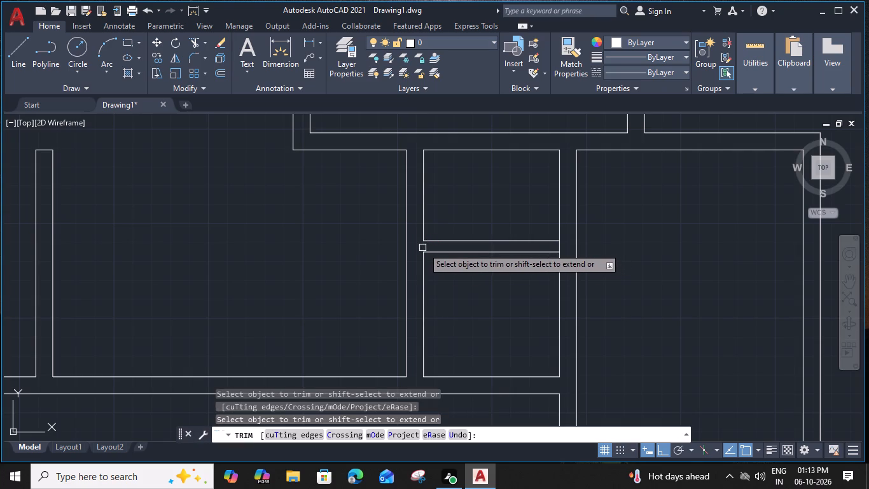
left_click(560, 246)
key("Escape")
Trim away both lines of the open-ended vertical wall south of the small room beside the northwest corner room.
scroll(488, 253, "down", 4)
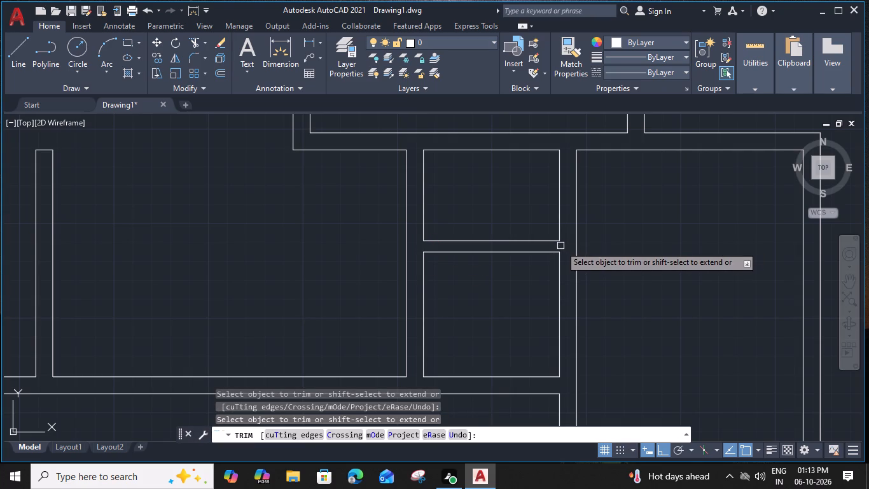
middle_click_drag(334, 262, 414, 284)
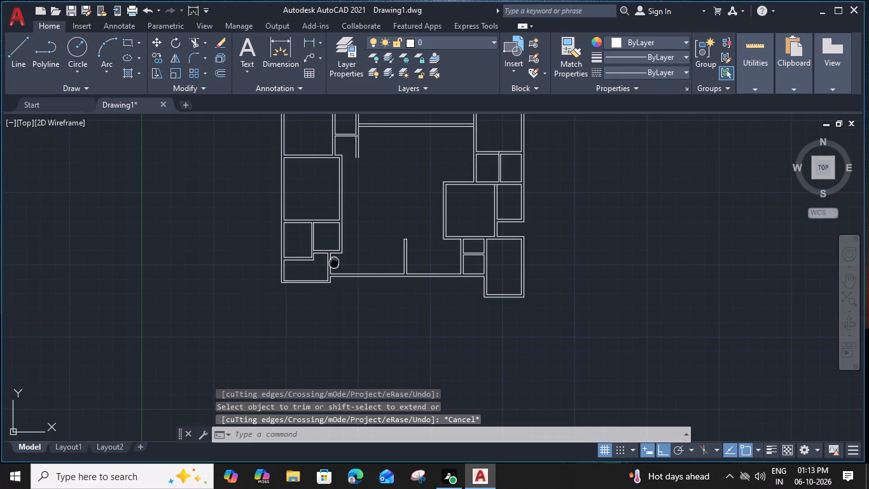
scroll(445, 172, "up", 3)
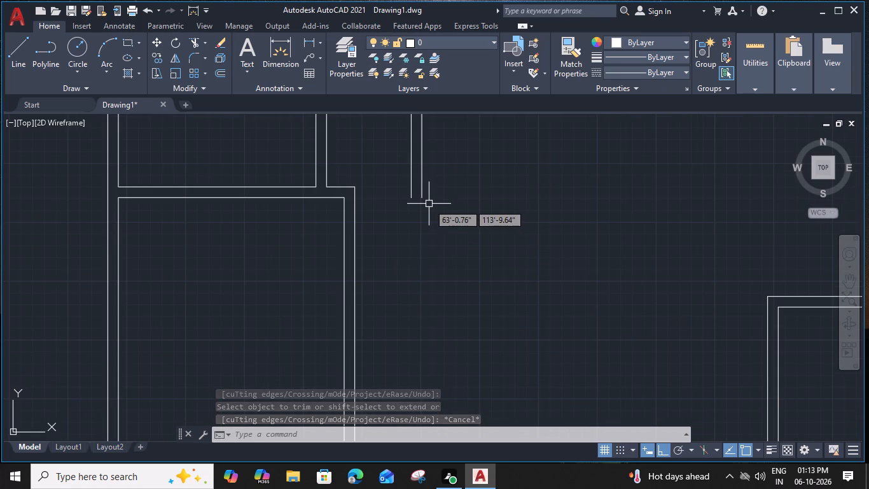
scroll(407, 187, "down", 2)
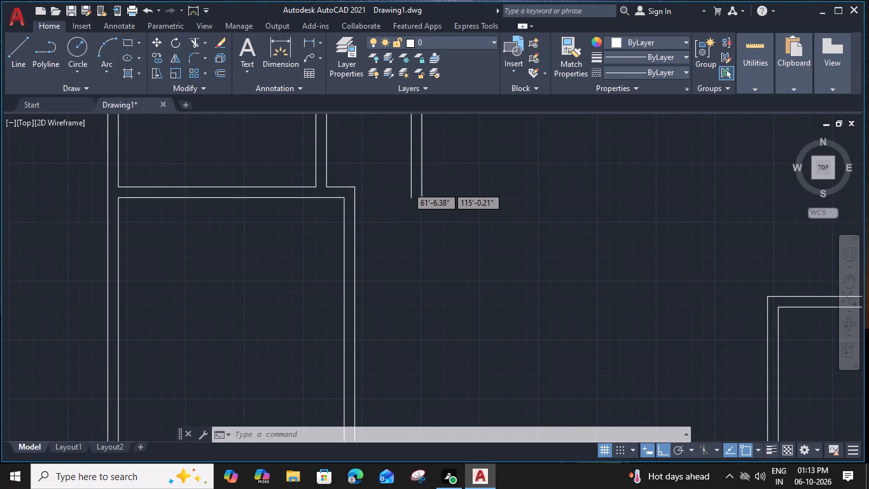
middle_click_drag(410, 188, 409, 216)
type("TR")
key("space")
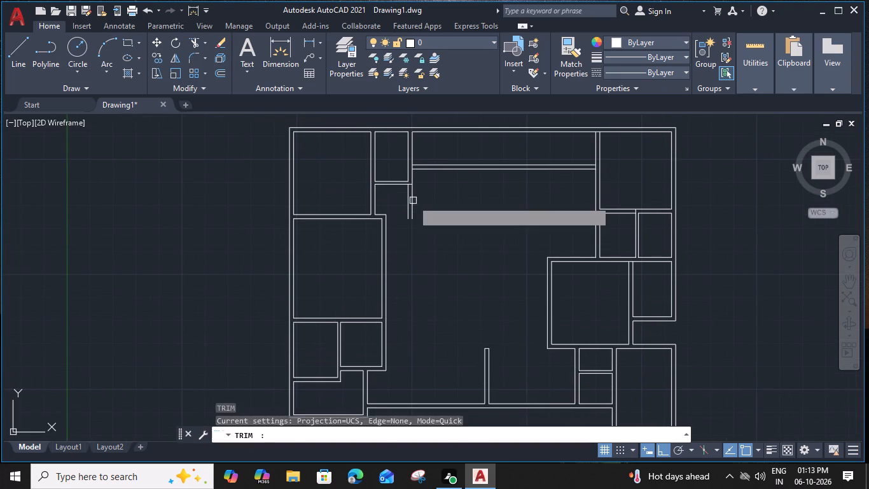
left_click(413, 201)
left_click(408, 201)
key("Escape")
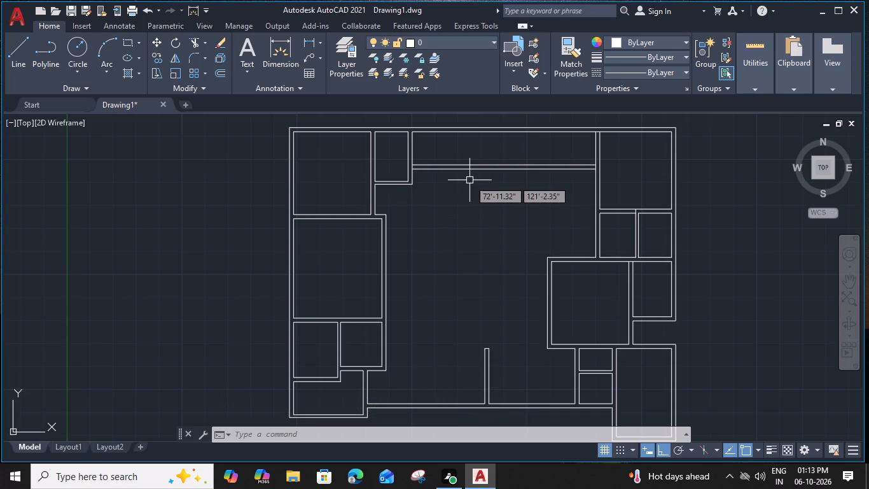
Measure the clear length and width of the strip between the northern outer wall and the partition south of it.
middle_click_drag(487, 203, 528, 201)
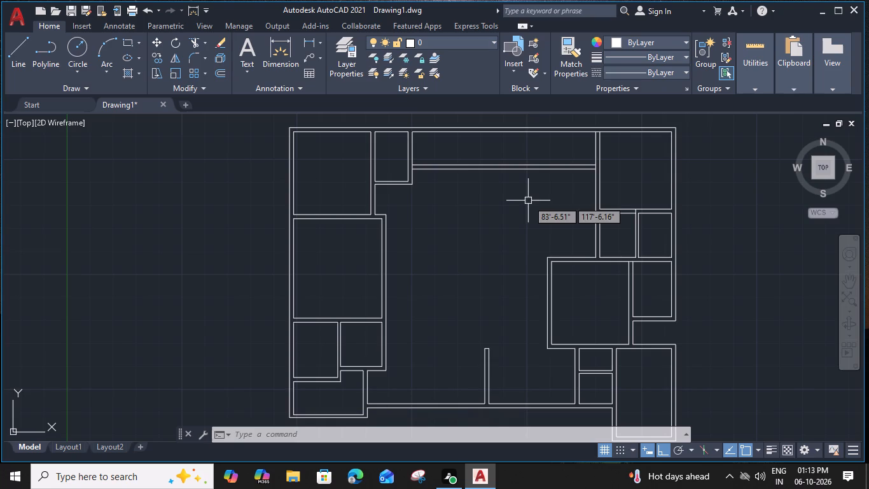
middle_click_drag(528, 201, 441, 201)
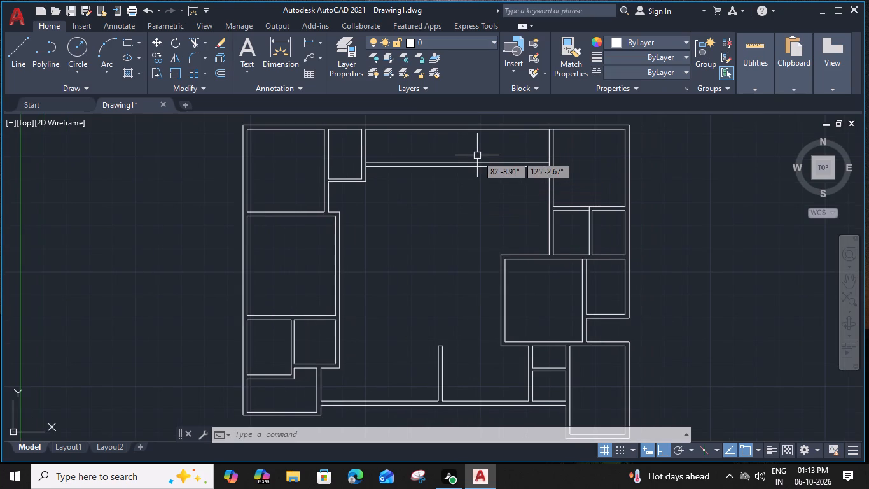
type("MEA")
key("space")
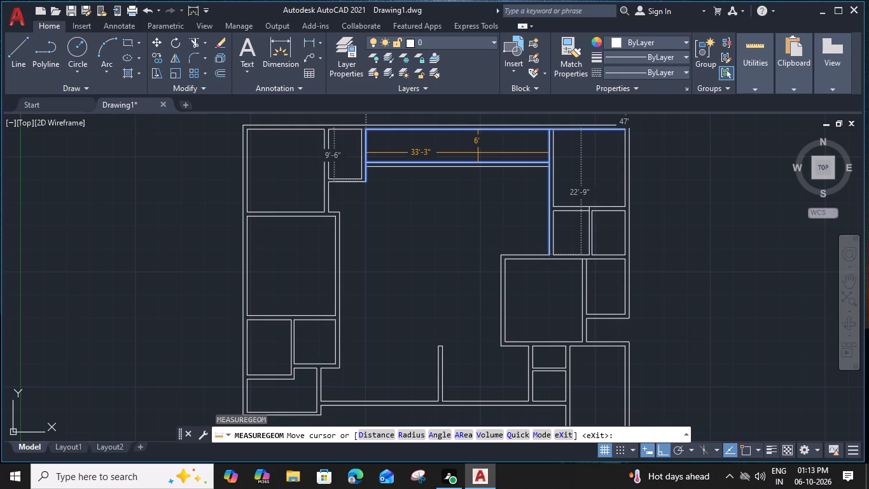
key("Escape")
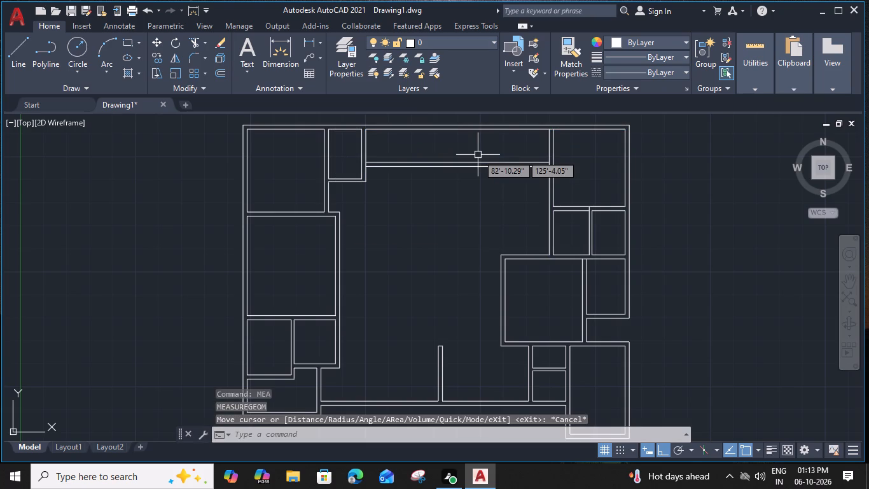
Draw short closing lines on the northwest room's east wall: across its south end and across the small room's south partition.
scroll(363, 194, "down", 1)
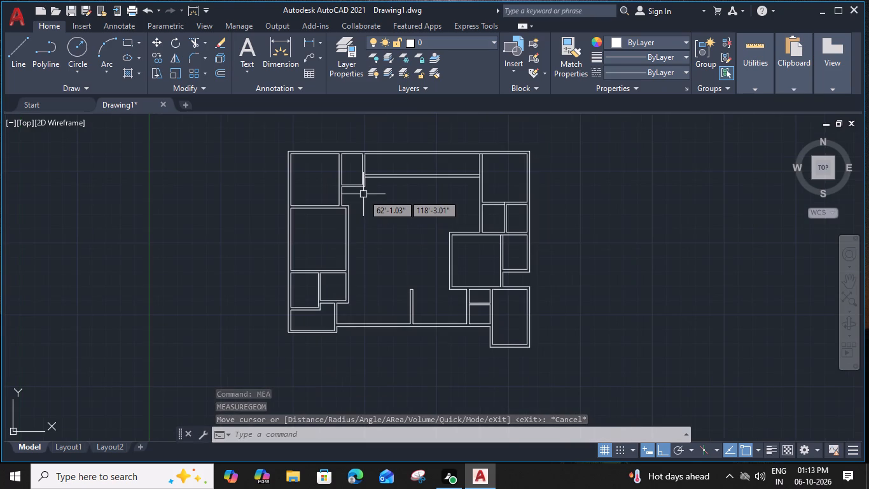
middle_click_drag(366, 196, 380, 196)
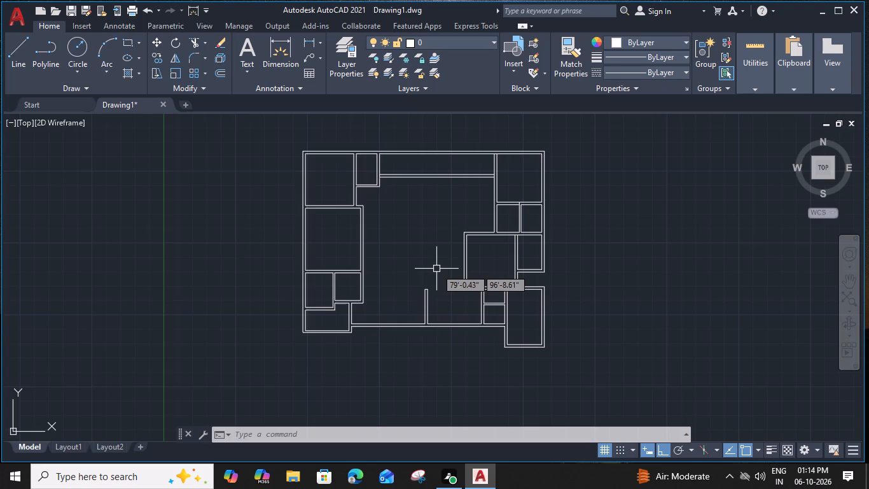
middle_click_drag(387, 138, 402, 178)
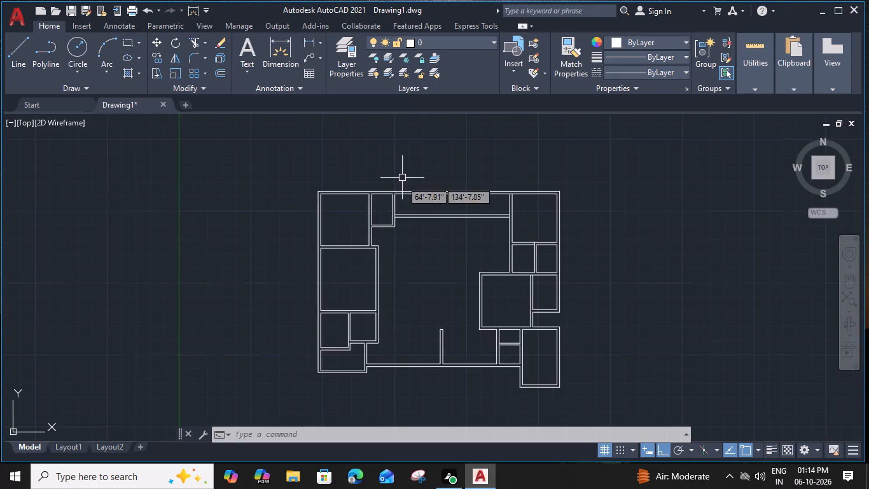
scroll(373, 218, "up", 3)
type("L")
key("space")
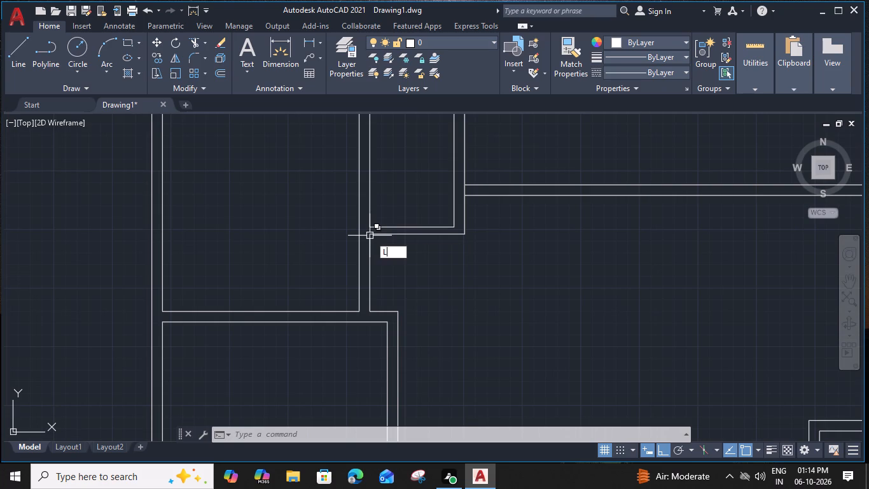
left_click(371, 314)
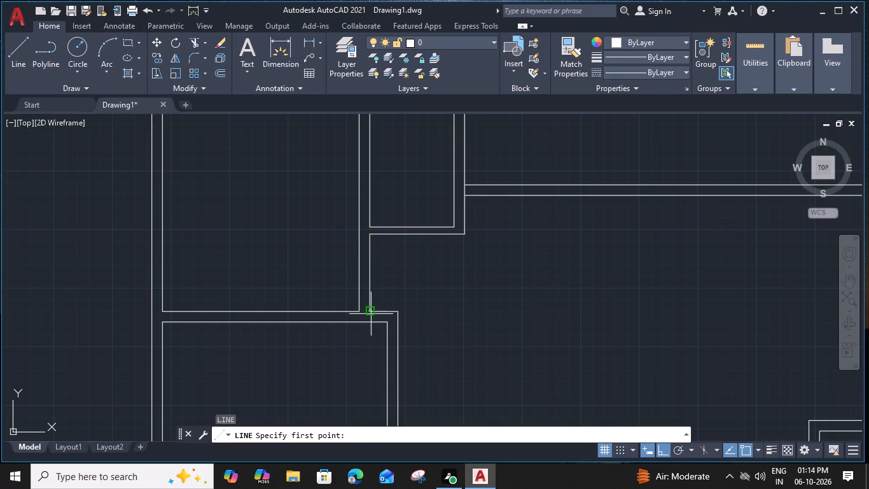
left_click(358, 313)
key("space")
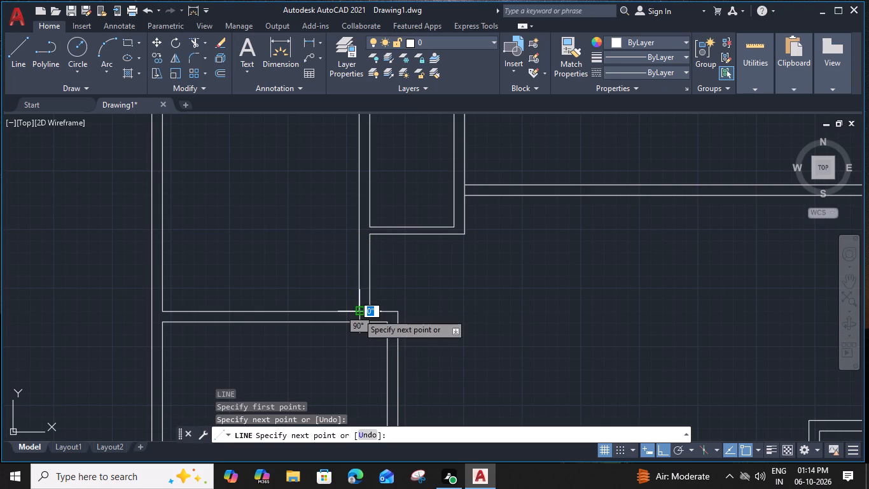
key("space")
left_click(372, 232)
left_click(372, 222)
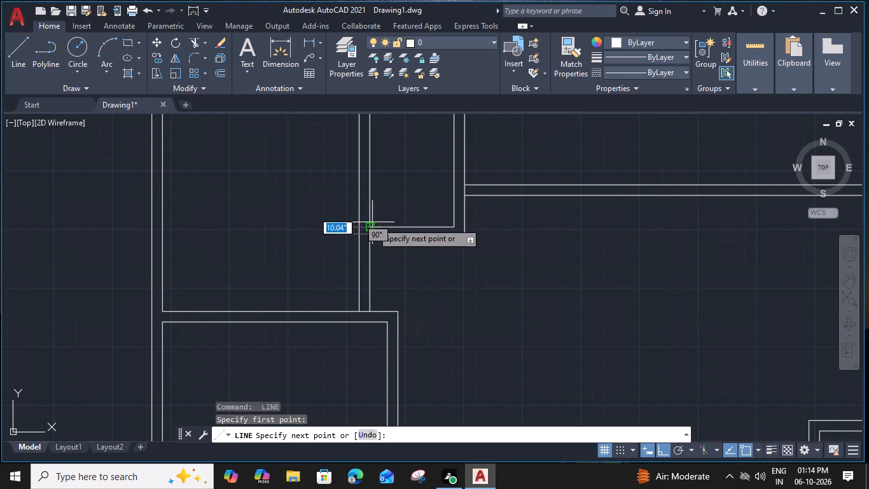
key("space")
Draw a short line across the large west room's east wall, continuing that room's inner south line.
middle_click_drag(392, 315, 396, 288)
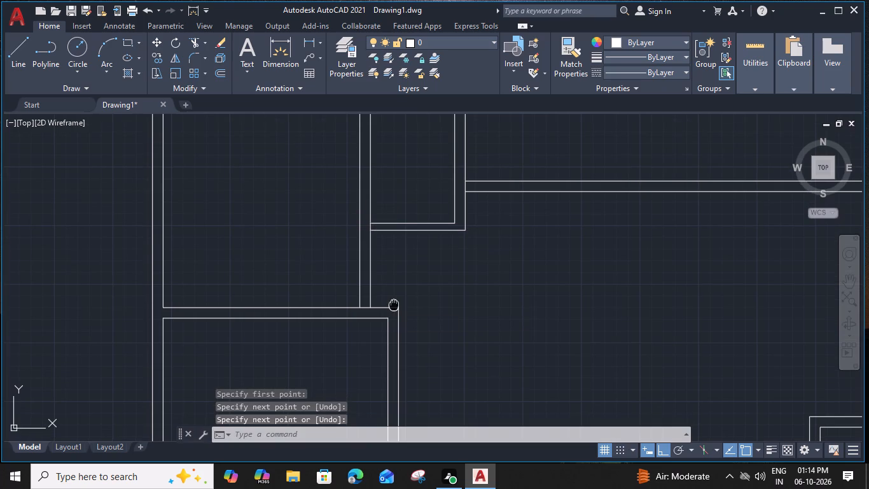
middle_click_drag(396, 288, 403, 90)
key("space")
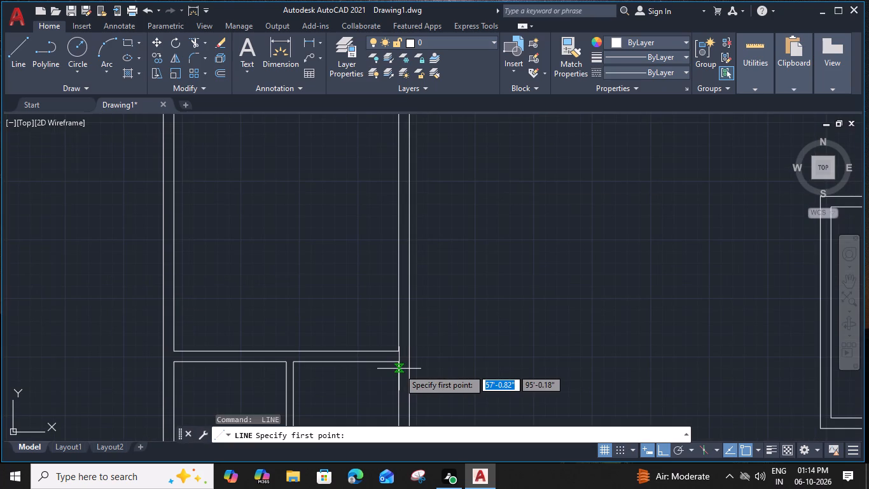
left_click(398, 353)
left_click(408, 353)
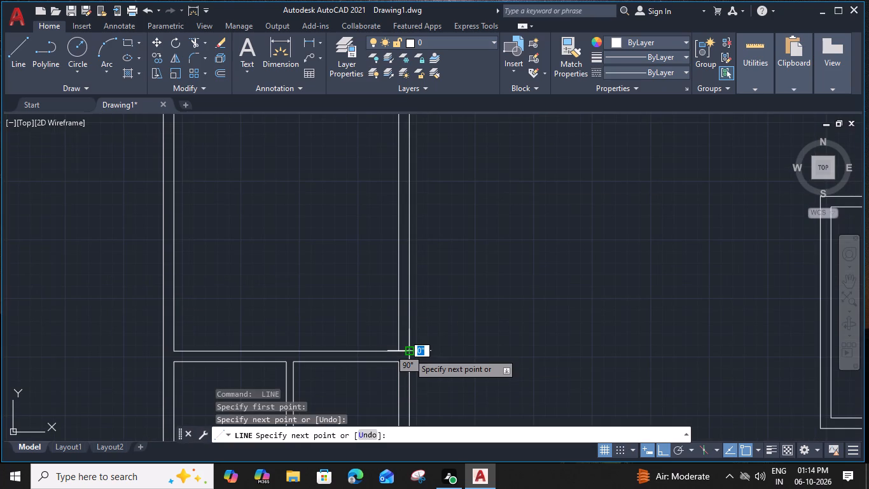
key("space")
Draw a 9" line across the southern outer wall, continuing the east face of the free-standing stub wall.
middle_click_drag(448, 336, 481, 177)
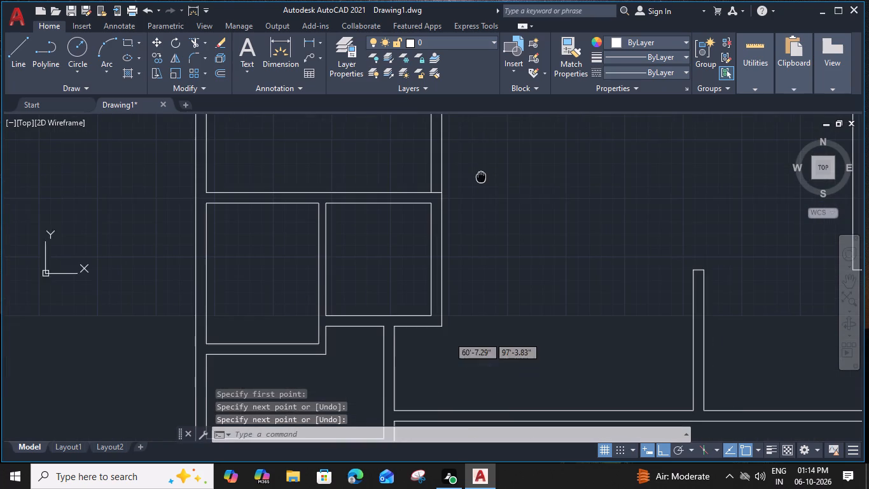
middle_click_drag(503, 294, 315, 194)
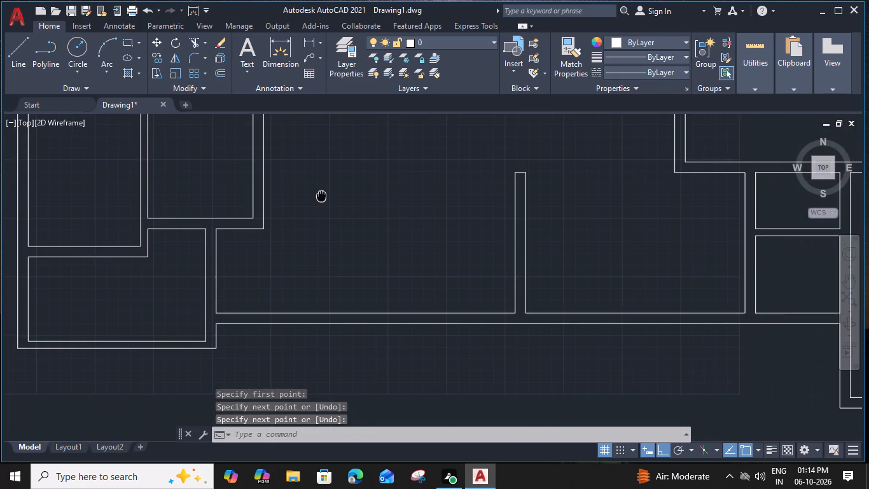
middle_click_drag(482, 284, 317, 301)
key("space")
left_click(353, 326)
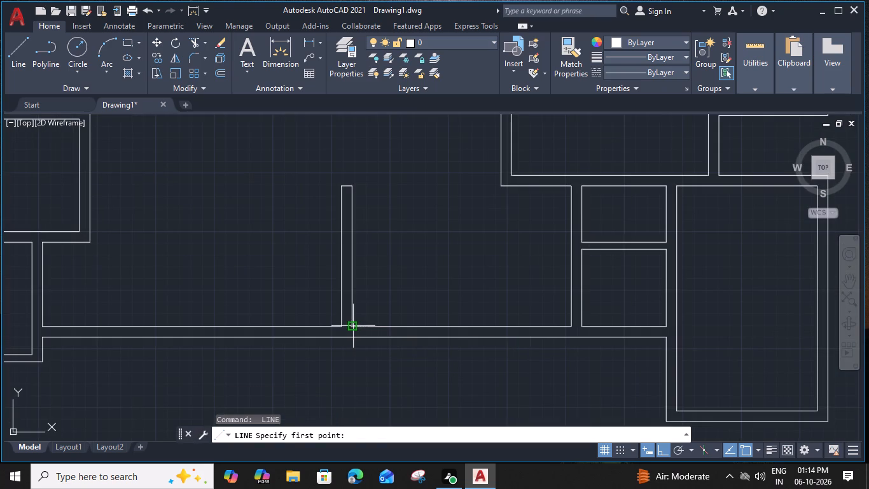
scroll(349, 337, "down", 1)
scroll(349, 337, "up", 2)
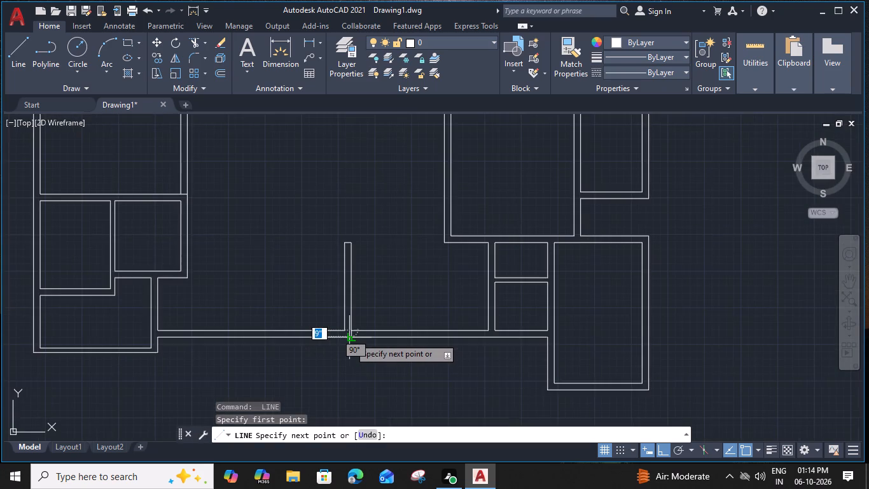
scroll(349, 337, "up", 1)
left_click(357, 339)
key("space")
scroll(357, 339, "down", 3)
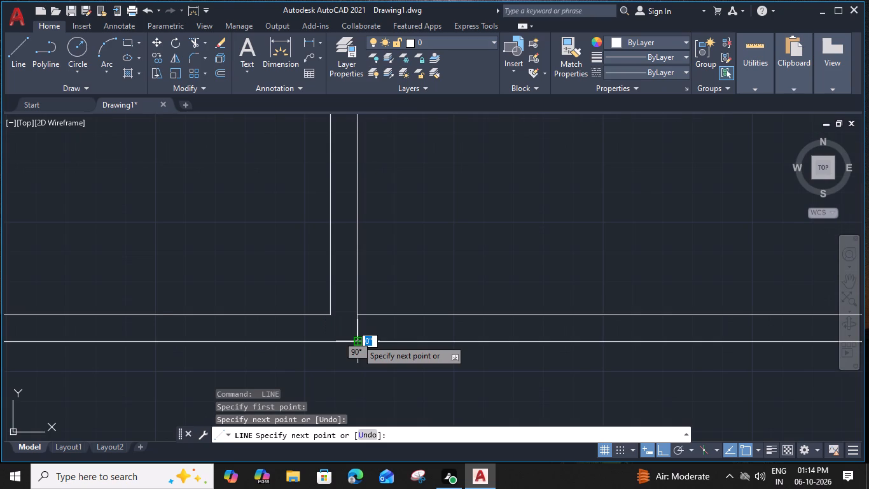
Draw two short lines across the wall west of the two stacked southeast small rooms, continuing both lines of their dividing partition.
middle_click_drag(477, 285, 350, 296)
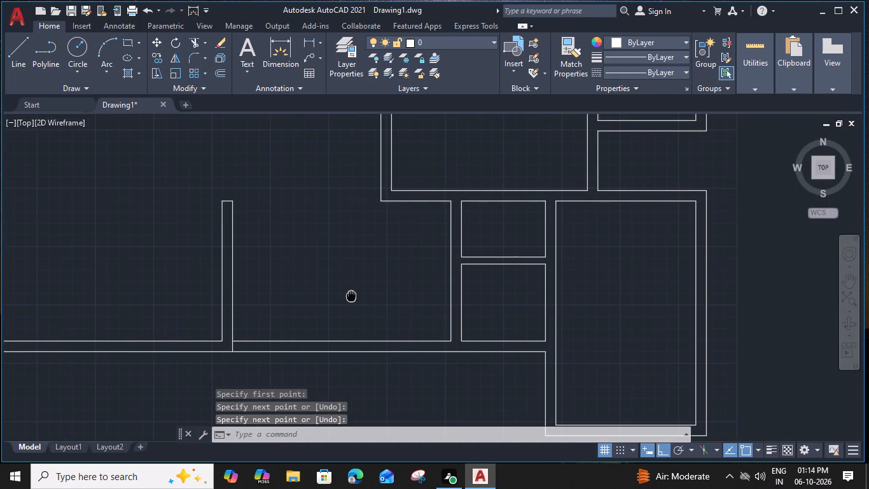
scroll(459, 262, "up", 2)
key("space")
left_click(461, 267)
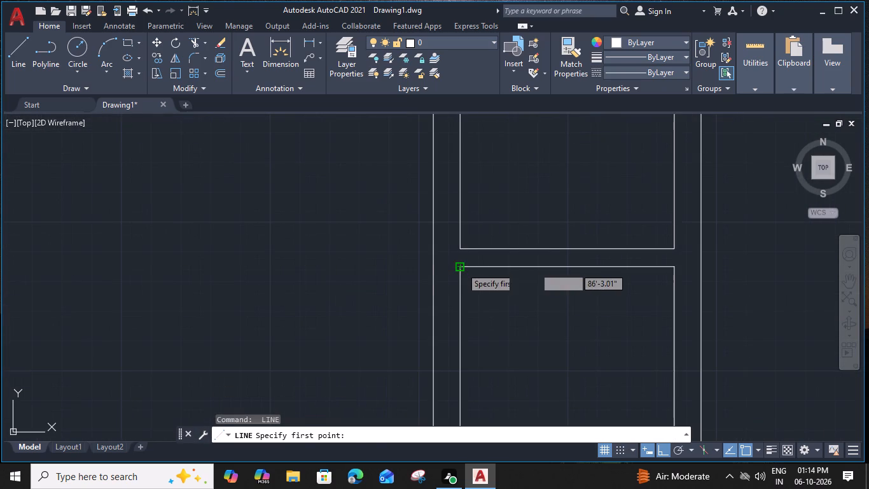
left_click(436, 269)
key("space")
middle_click_drag(448, 254, 434, 326)
key("space")
left_click_drag(445, 320, 436, 319)
left_click(419, 318)
scroll(419, 317, "down", 2)
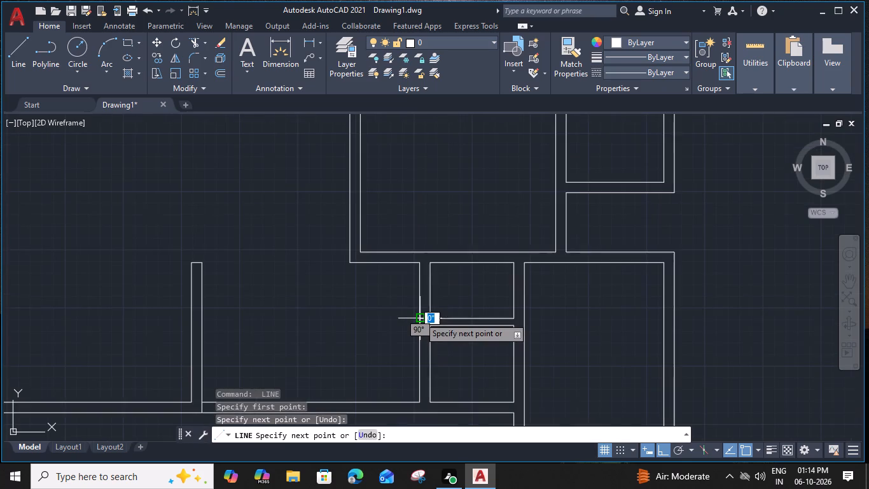
key("space")
Draw a short line across the large east room's west wall at its northwest corner, continuing the inner north line.
middle_click_drag(379, 282, 424, 381)
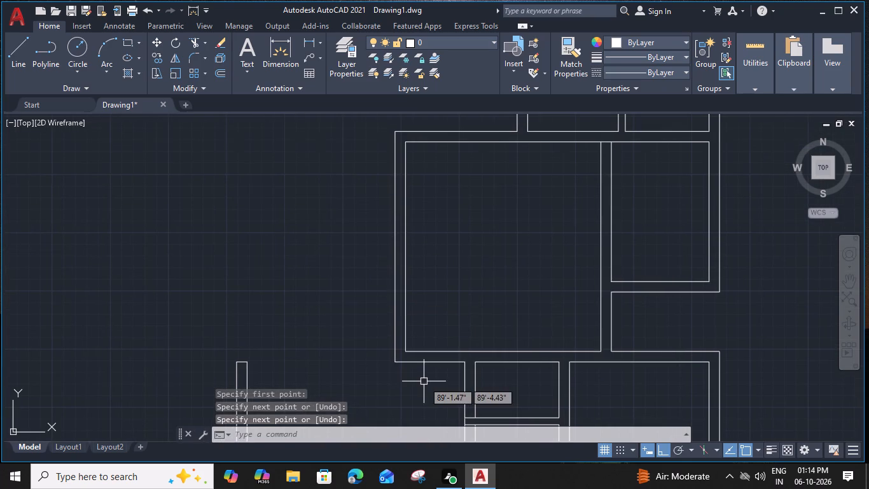
scroll(412, 159, "up", 1)
middle_click_drag(409, 159, 407, 220)
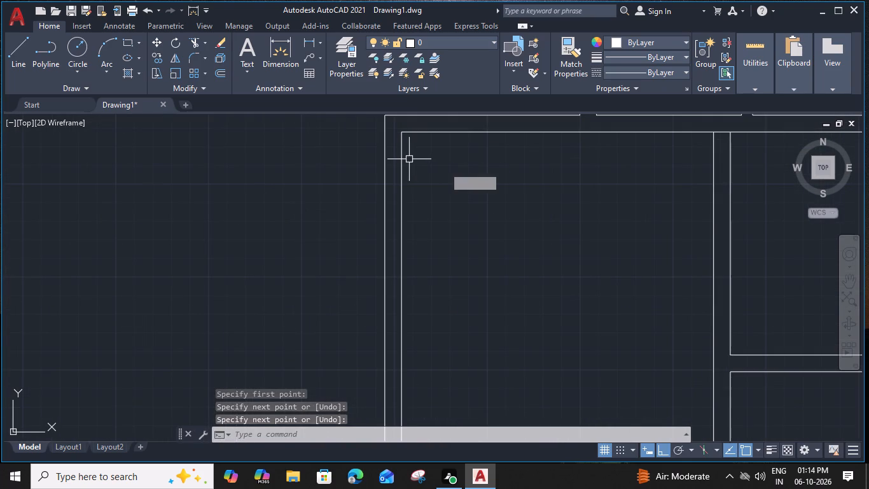
middle_click_drag(407, 220, 407, 236)
key("space")
left_click(402, 208)
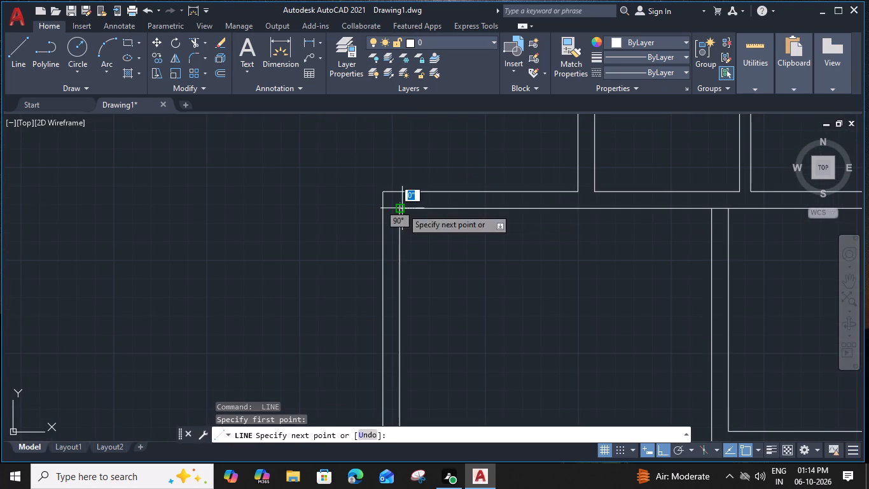
left_click(386, 205)
key("space")
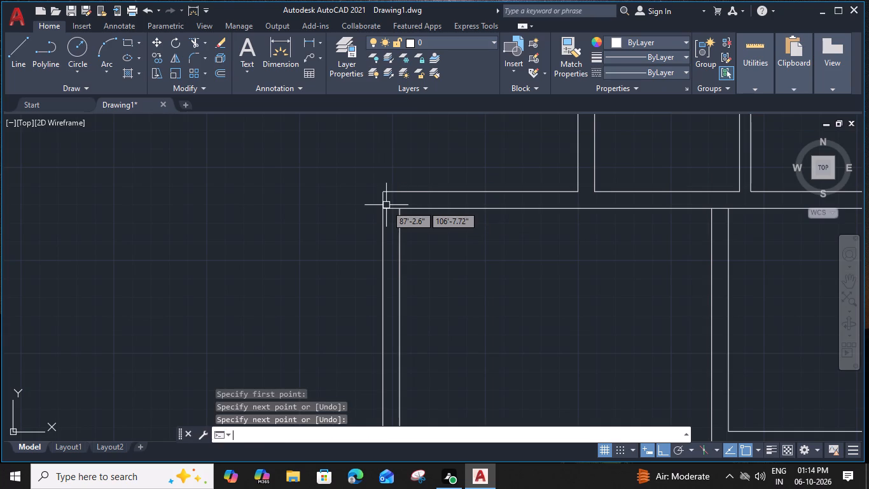
Draw a 9" line across the northeast room's west wall, continuing the south line of the long northern partition.
scroll(473, 193, "down", 4)
middle_click_drag(486, 180, 440, 312)
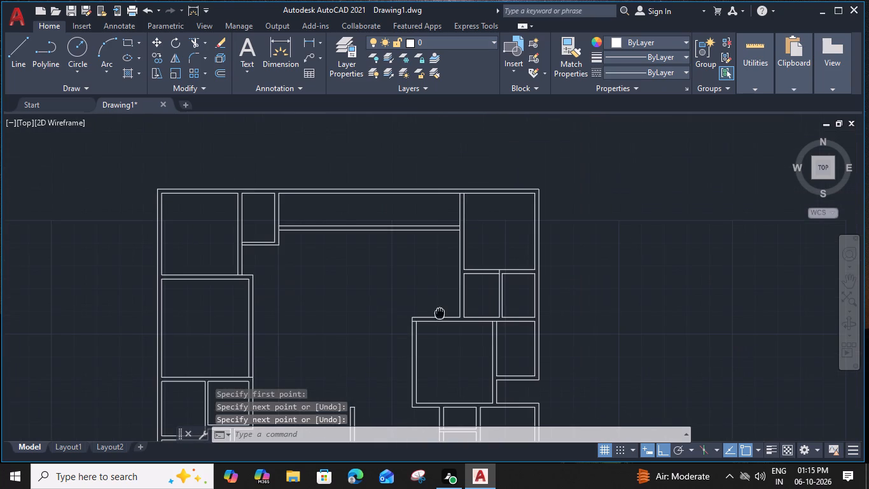
scroll(494, 198, "up", 3)
middle_click_drag(412, 281, 469, 187)
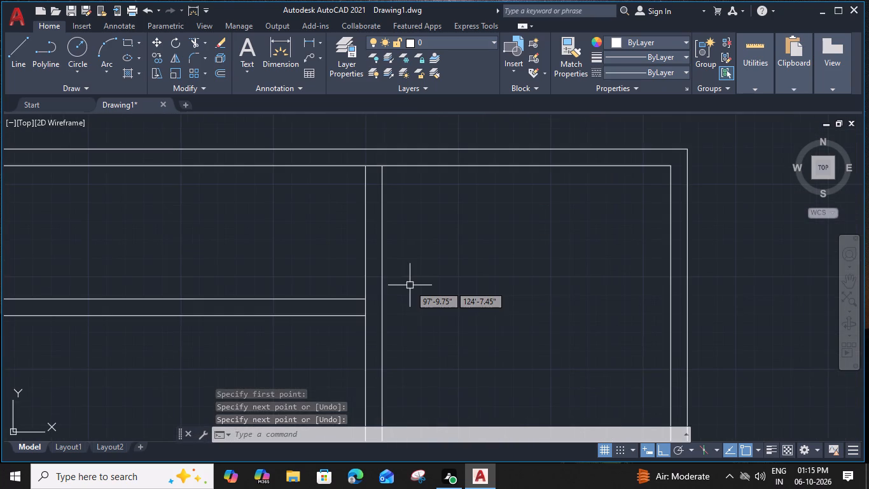
key("space")
left_click(426, 223)
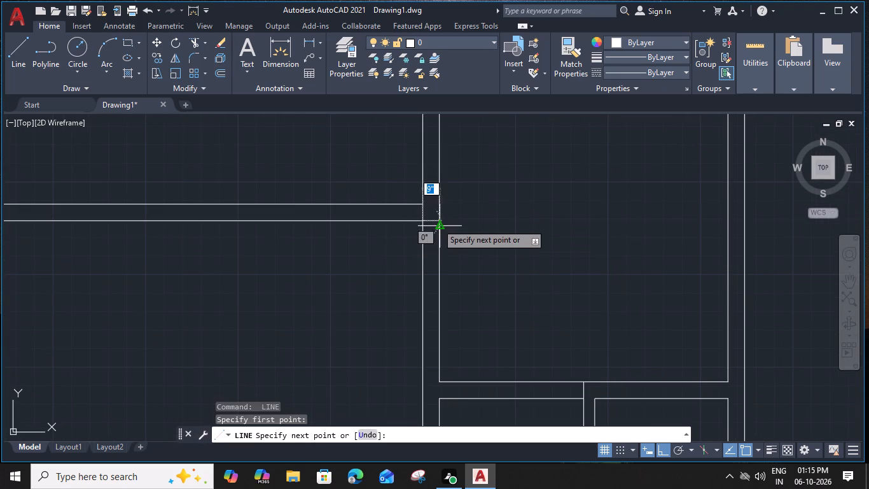
left_click(440, 218)
key("space")
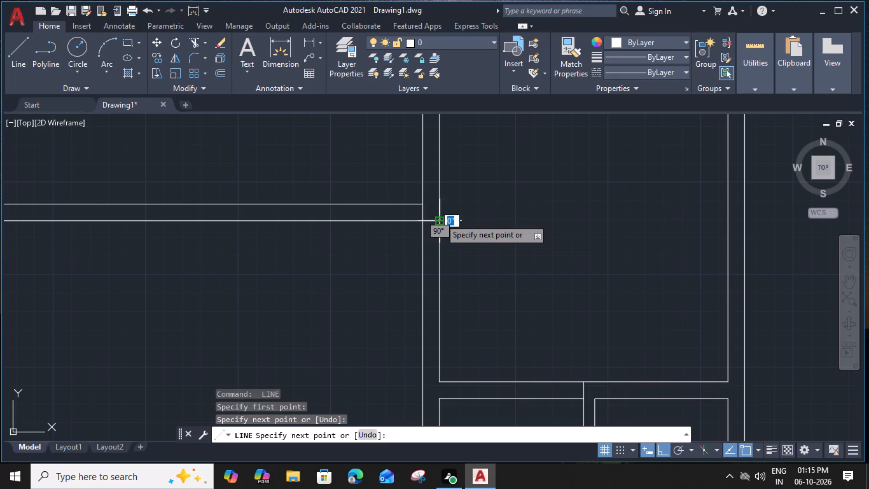
Trim away the wall between the northeast room and the western small room south of it, keeping the west wall's east face continuous.
scroll(464, 237, "down", 2)
middle_click_drag(483, 278, 491, 237)
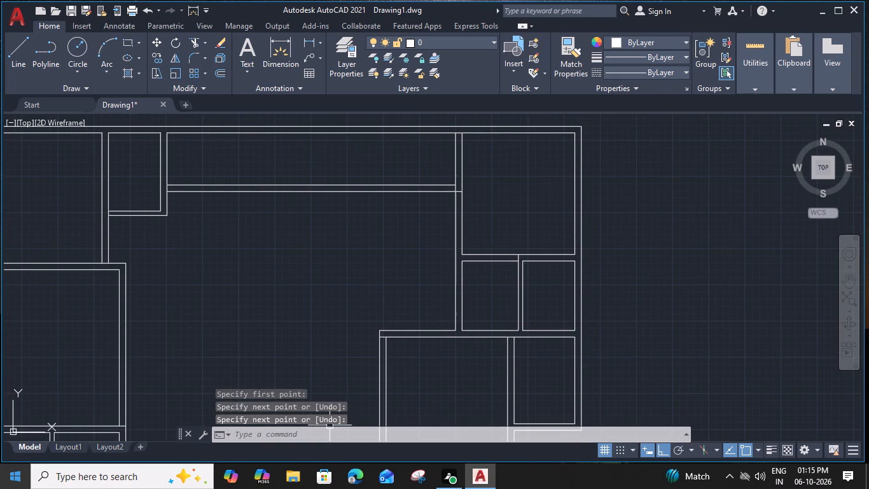
key("Escape")
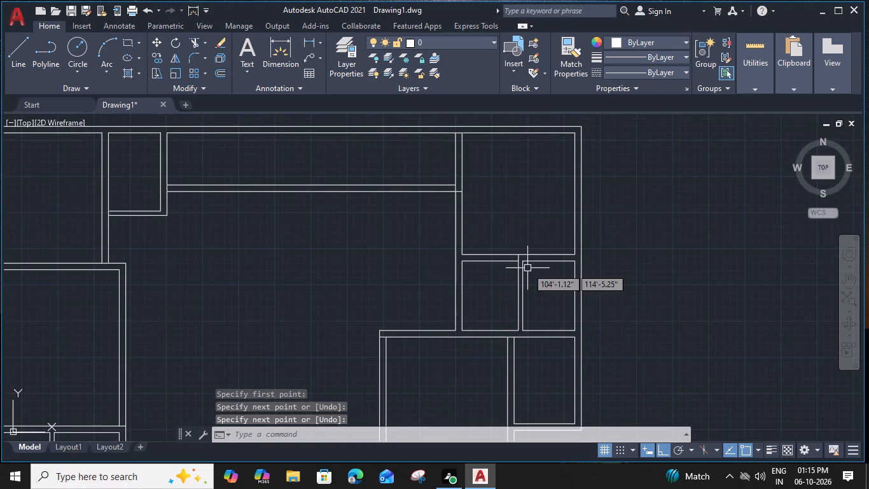
type("TR")
key("space")
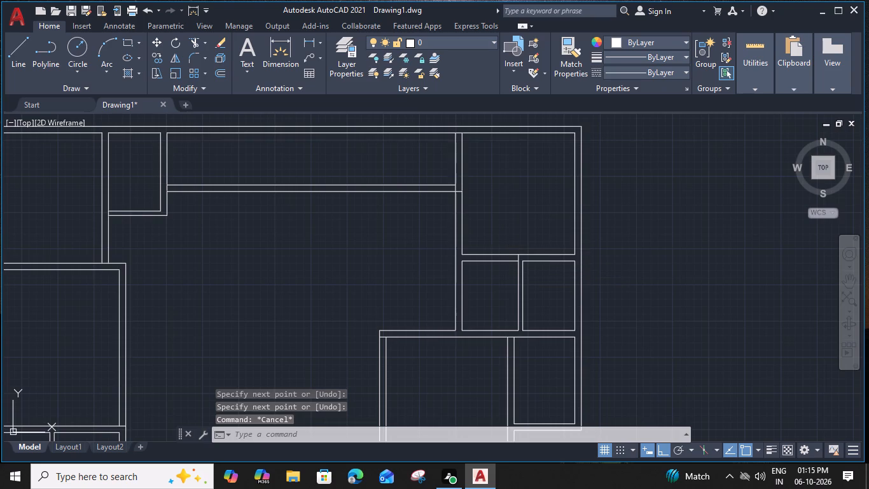
left_click(464, 299)
left_click(498, 242, "shift")
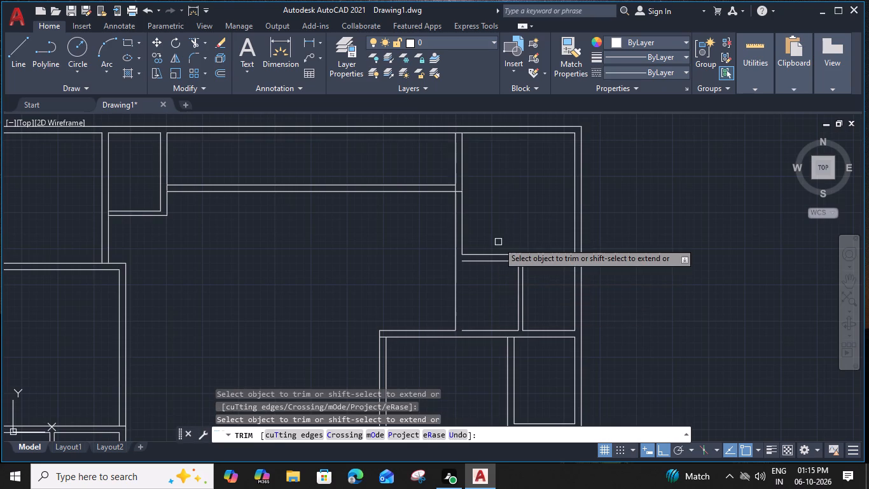
left_click(489, 274)
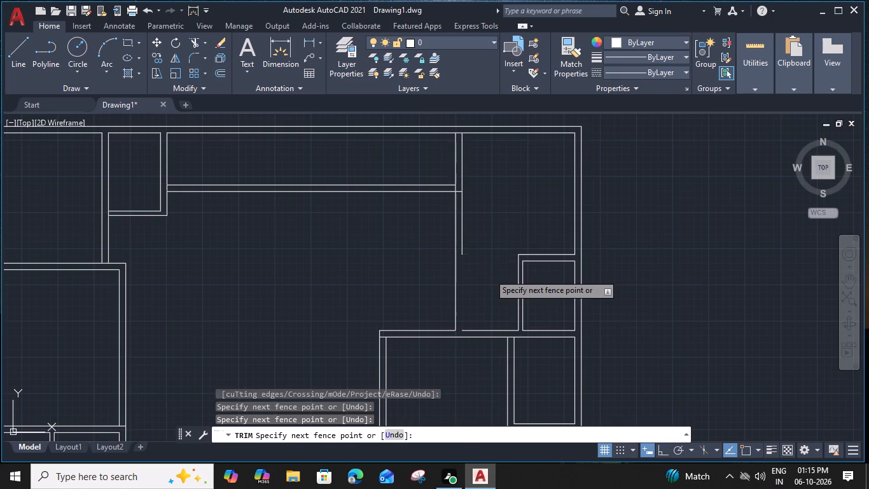
left_click(462, 234, "shift")
key("Escape")
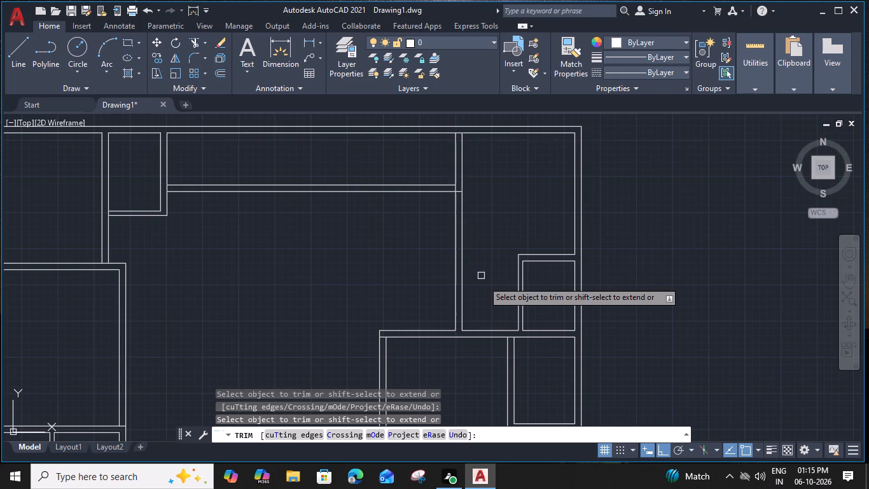
Draw a short line across the eastern small room's north wall at its northwest corner, continuing the room's inner west line.
scroll(525, 288, "up", 2)
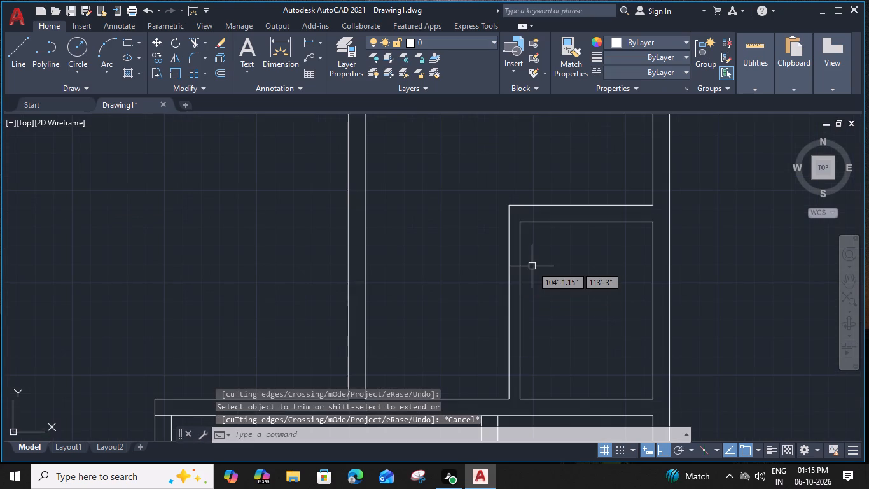
type("L")
key("space")
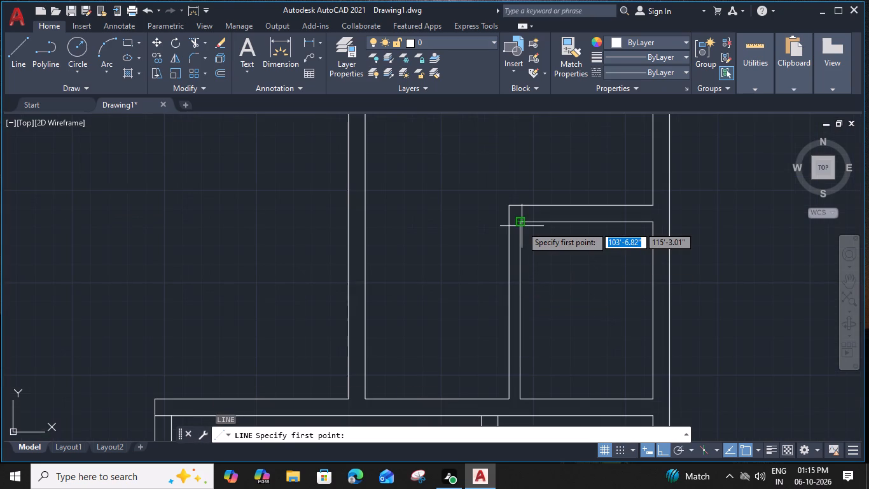
left_click(521, 222)
left_click(522, 209)
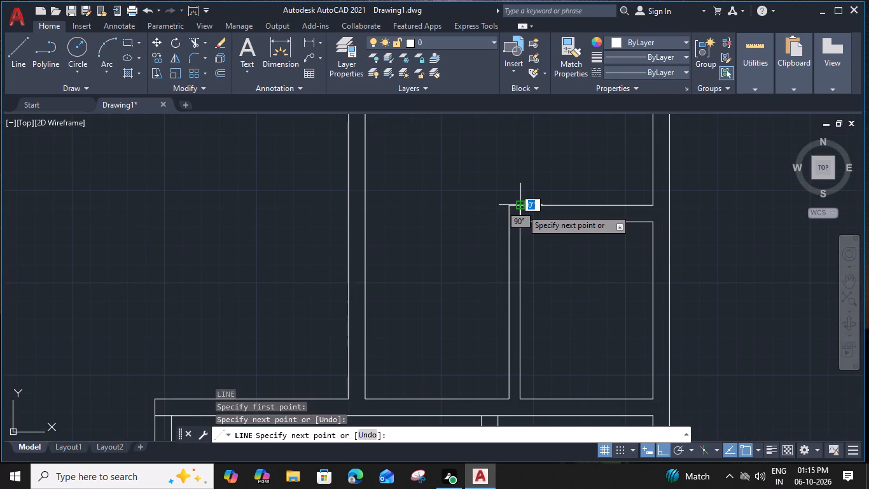
key("Escape")
Draw a horizontal line from the midpoint of the eastern small room's outer west wall line to the northeast room's west wall.
type("L")
key("space")
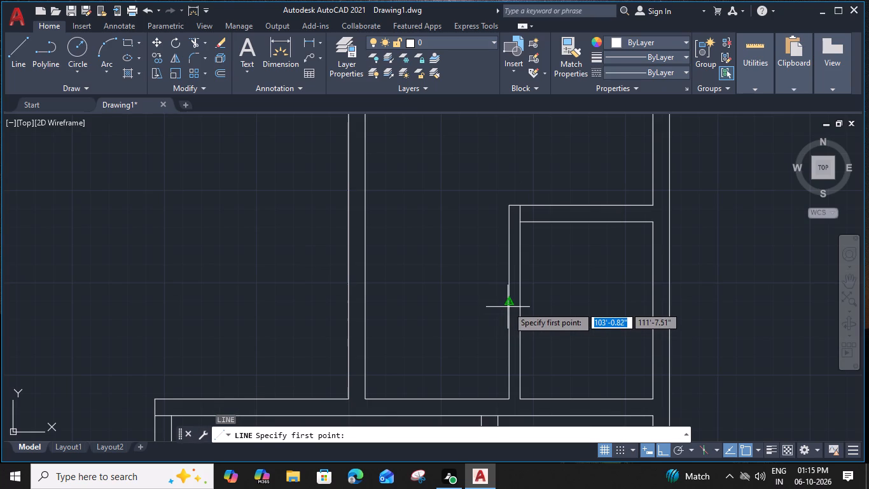
left_click(508, 304)
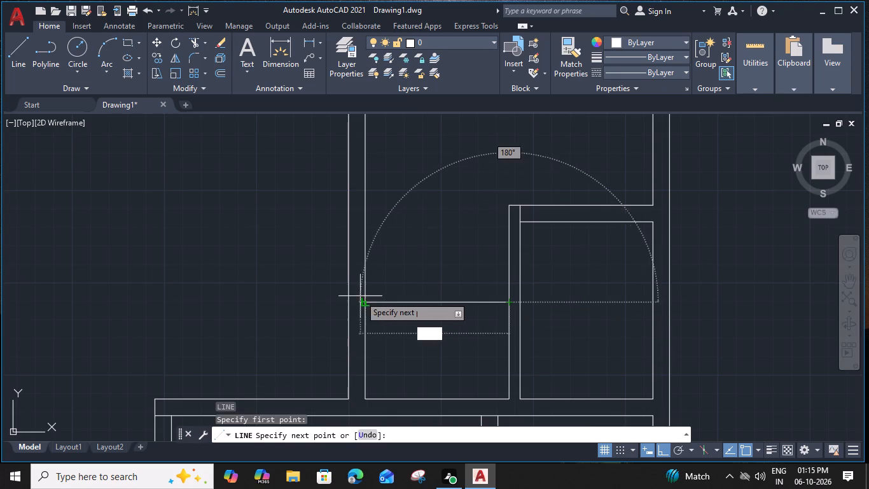
left_click(366, 302)
key("Escape")
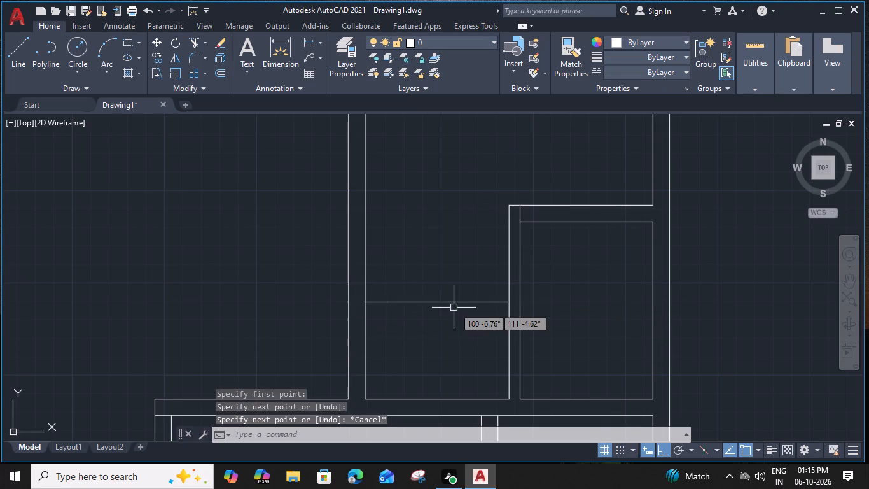
Offset the new horizontal line 6" south to form a partition.
left_click(457, 304)
type("O")
key("space")
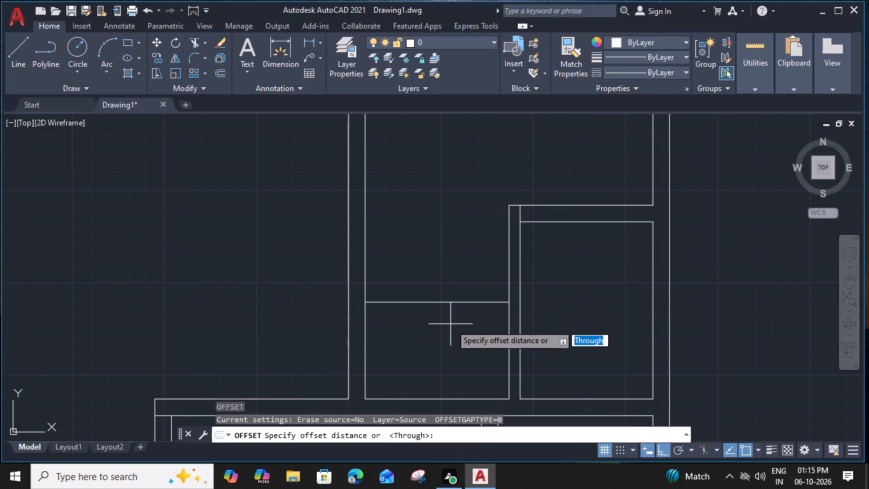
key("6")
key("shift+quotedbl")
key("Return")
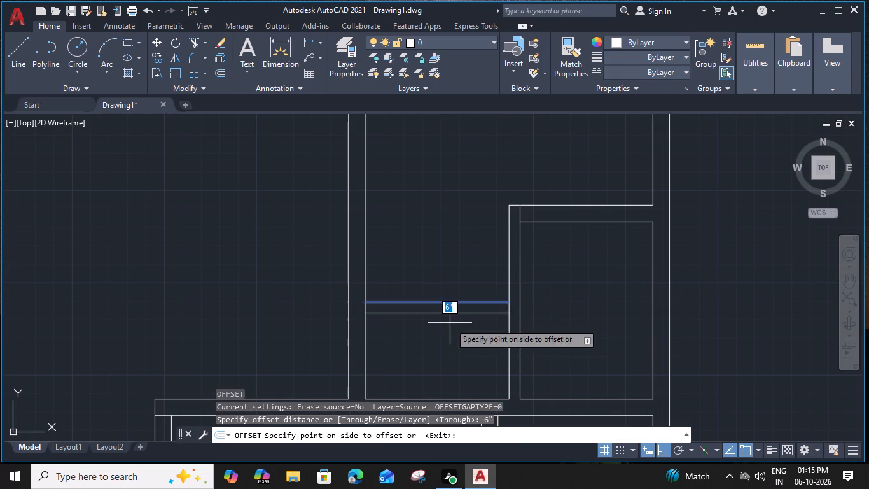
left_click(450, 323)
key("Escape")
key("r")
key("Escape")
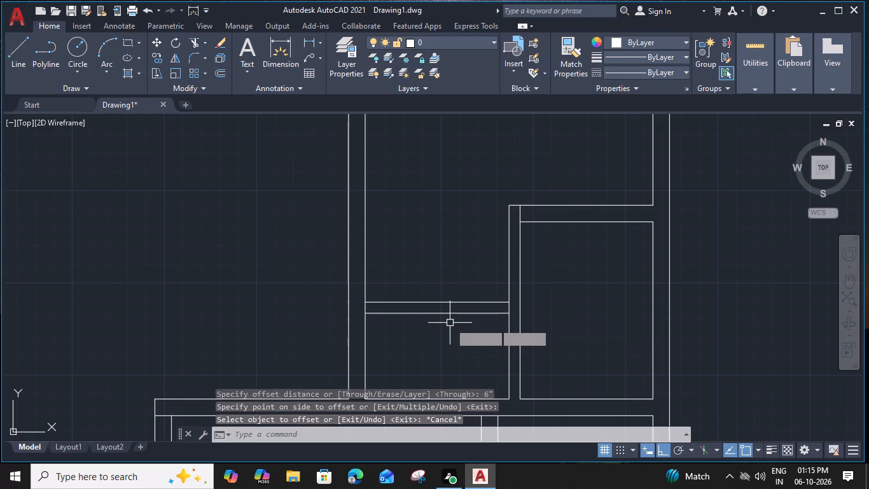
Trim the wall lines between the two faces of the new 6" partition at both of its ends.
key("t")
type("R")
key("space")
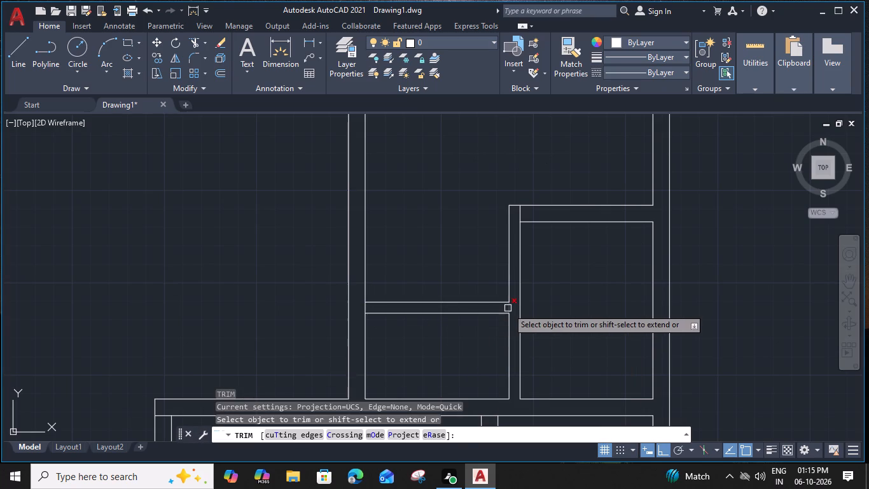
left_click(508, 308)
left_click(364, 307)
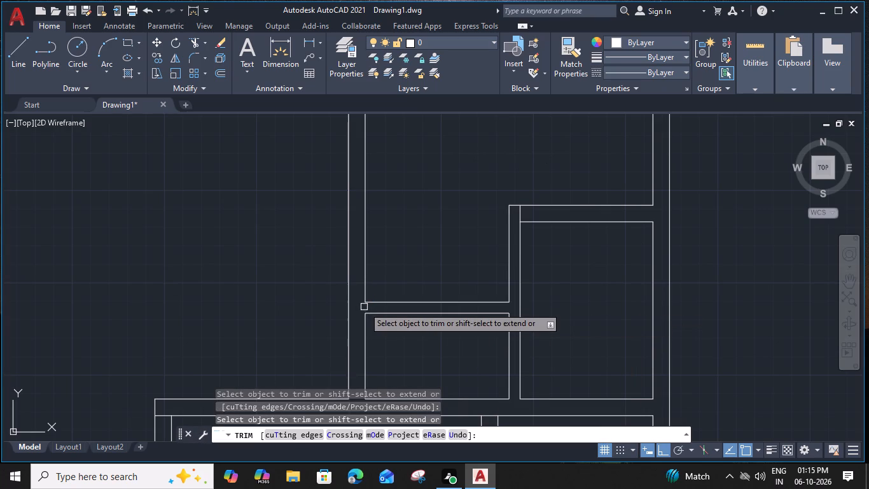
key("Escape")
Mark a 2'6" door opening in the eastern small room's north wall by offsetting its short corner line 3" east, then the copy 2'6".
middle_click_drag(569, 325, 567, 315)
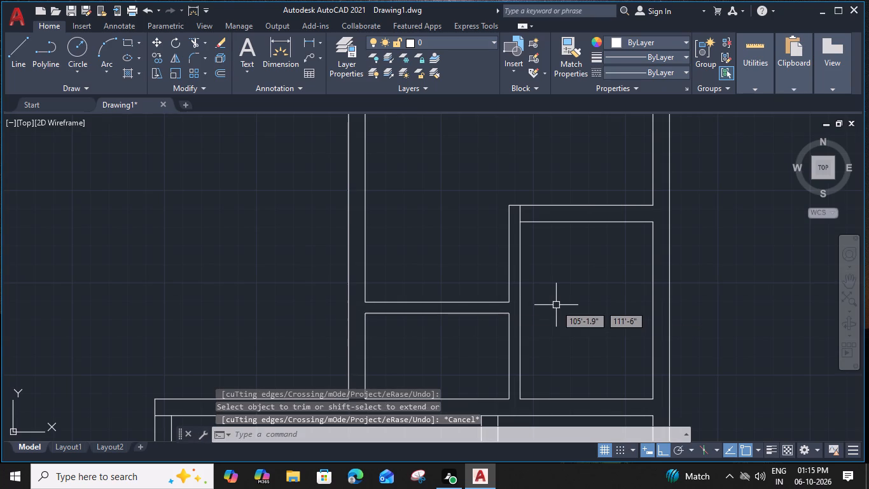
middle_click_drag(567, 315, 455, 280)
scroll(455, 280, "down", 1)
middle_click_drag(455, 280, 509, 358)
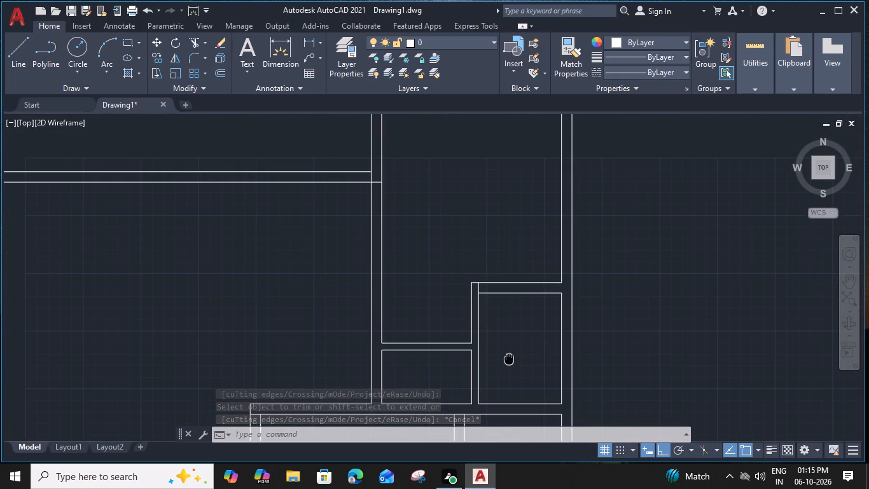
scroll(484, 283, "up", 2)
left_click(471, 293)
key("o")
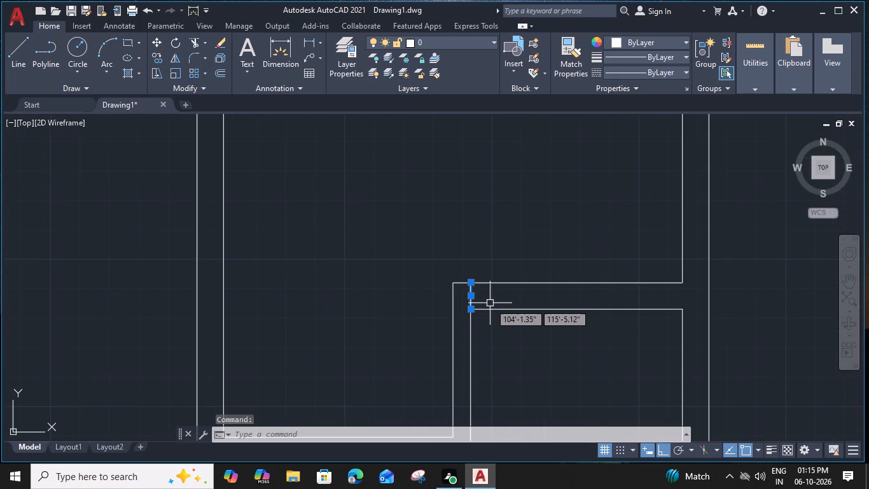
key("space")
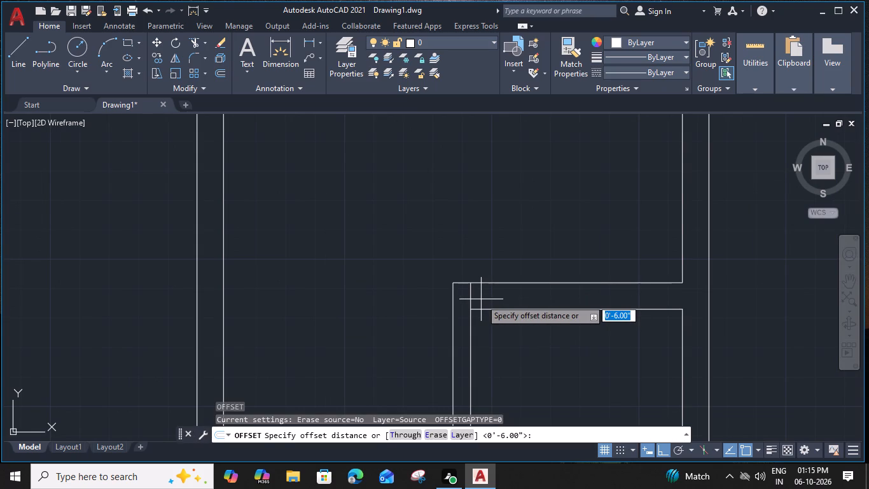
type("3\"")
key("Return")
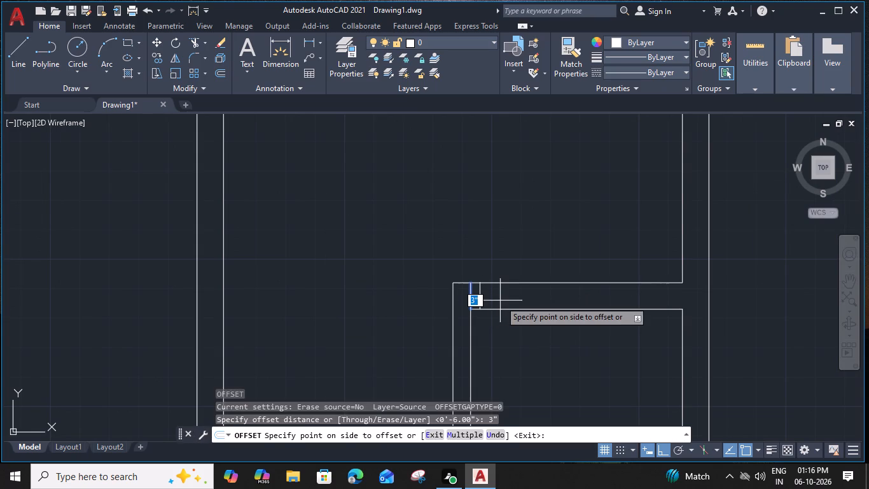
left_click(500, 301)
left_click(480, 297)
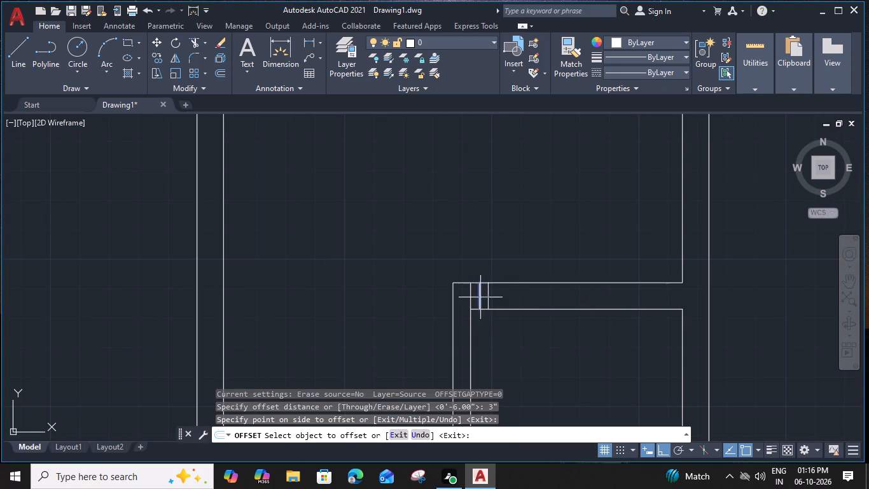
key("2")
key("apostrophe")
type("6\"")
key("Return")
Mark a 3' door opening in the northeast room's west wall by offsetting the line across it 1' south, then the copy 3'.
scroll(513, 309, "down", 3)
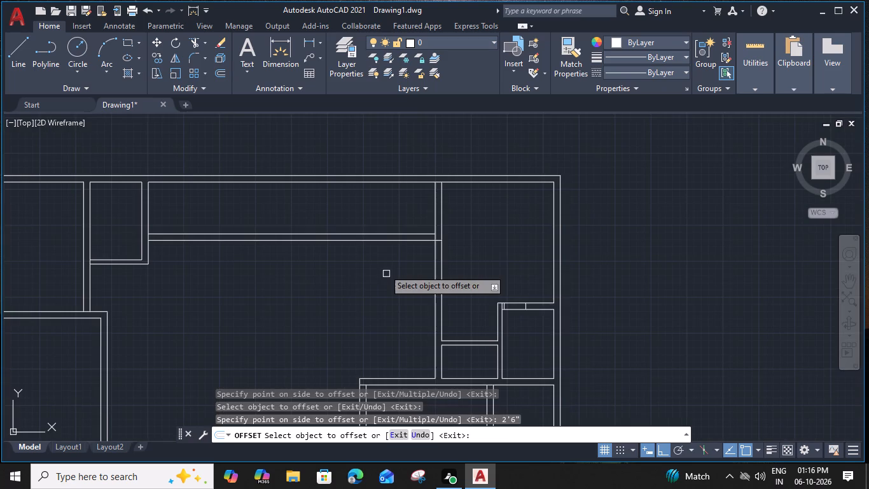
scroll(445, 239, "up", 2)
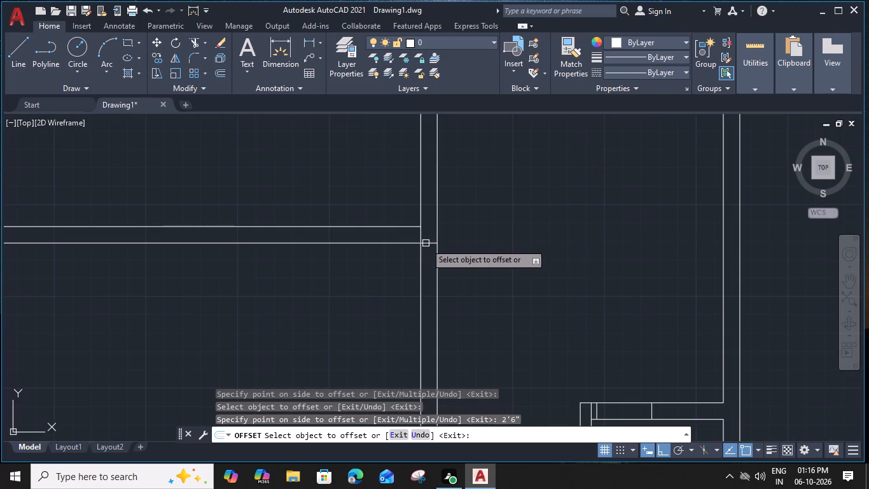
left_click(426, 245)
type("1'")
key("space")
left_click(431, 267)
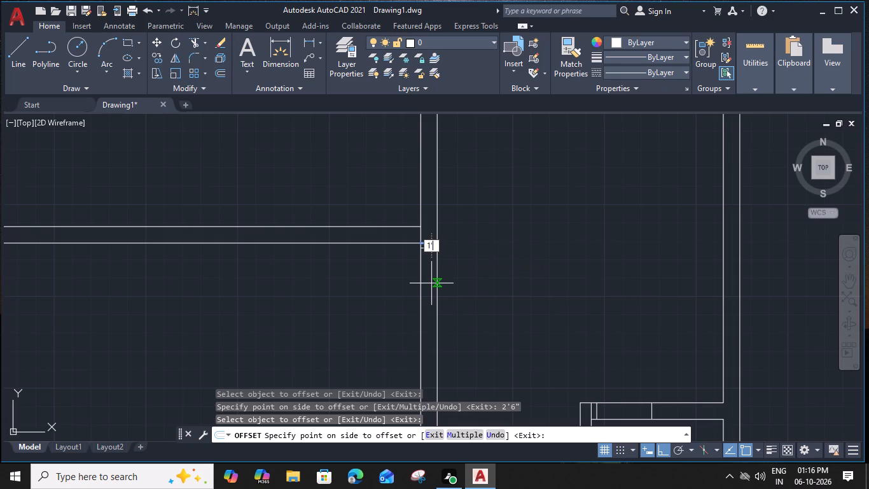
key("3")
key("apostrophe")
key("space")
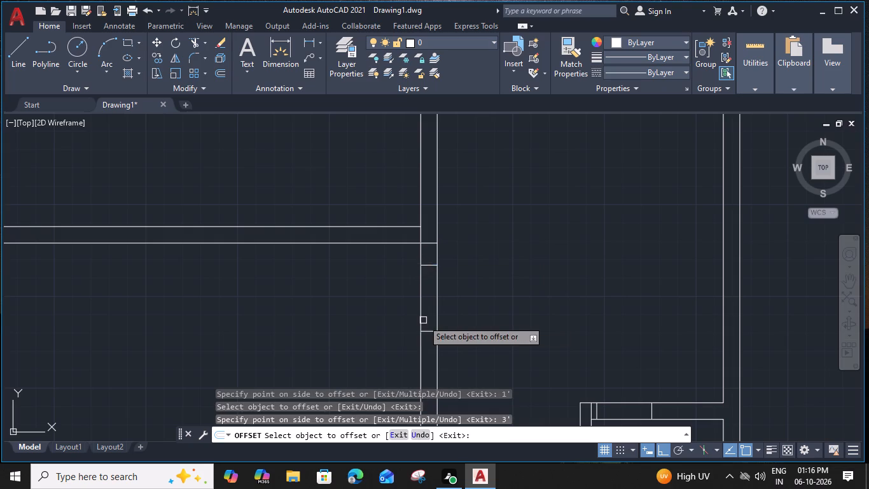
Mark a 2'6" door opening in the south wall of the small room beside the northwest room, offsetting its west end line 3", then 2'6".
scroll(422, 320, "down", 3)
middle_click_drag(375, 319, 601, 287)
scroll(430, 277, "up", 3)
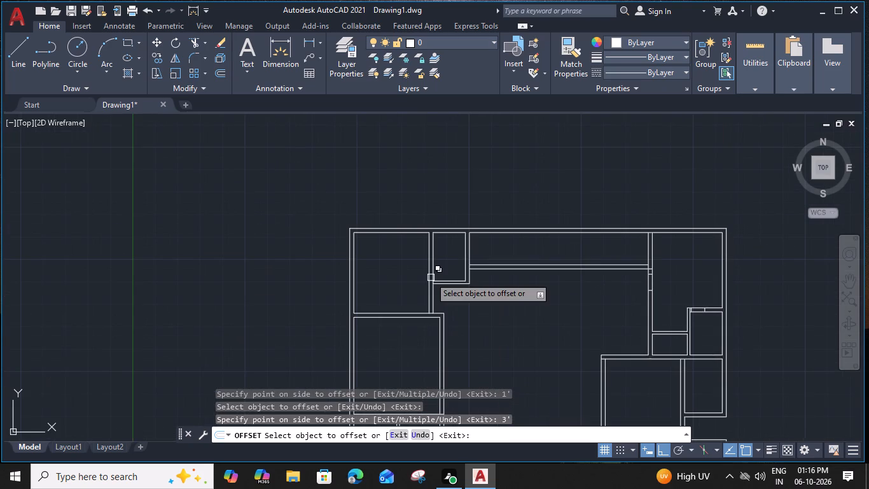
left_click(440, 295)
left_click(457, 297)
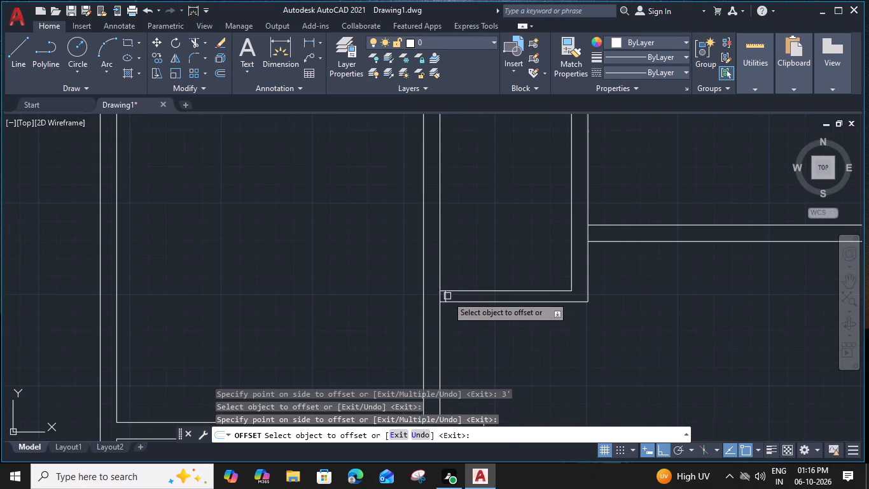
scroll(445, 294, "up", 1)
left_click(445, 295)
type("2'6")
key("shift+quotedbl")
key("Return")
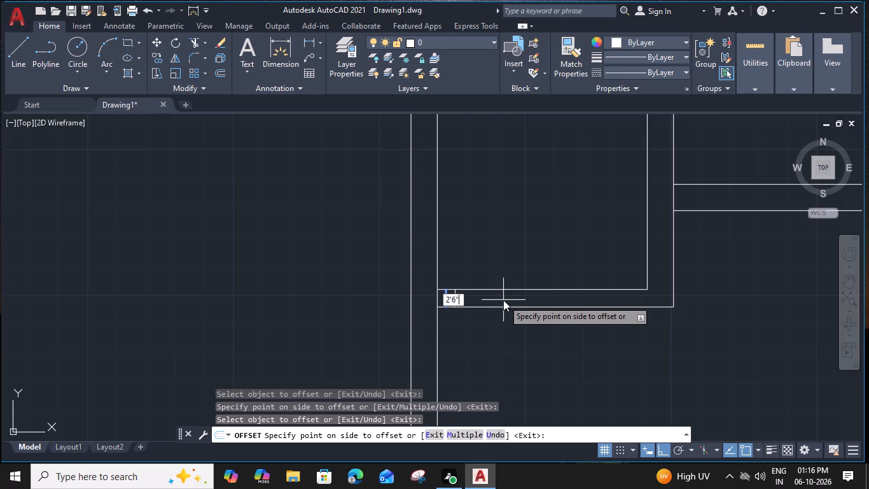
Mark a 3' door opening in the northwest room's east wall by offsetting its south end line 3" north, then the copy 3'.
scroll(503, 301, "down", 3)
middle_click_drag(496, 304, 492, 269)
scroll(474, 318, "up", 3)
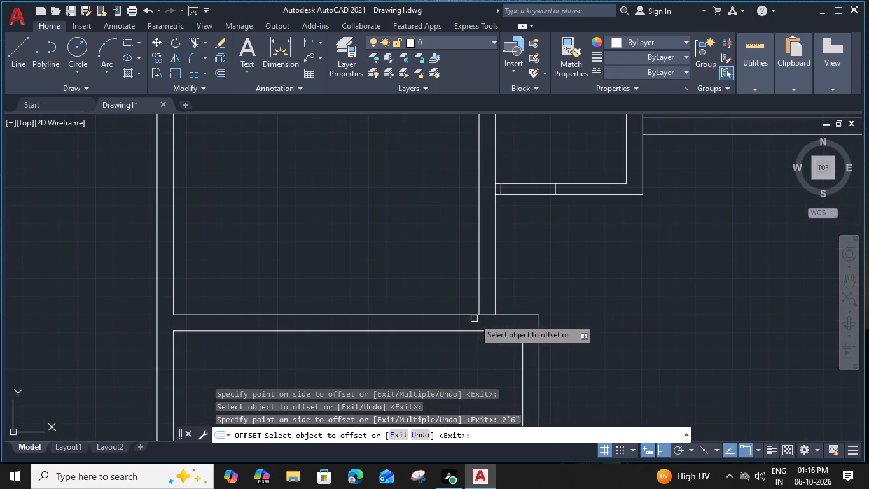
left_click(487, 316)
left_click(490, 281)
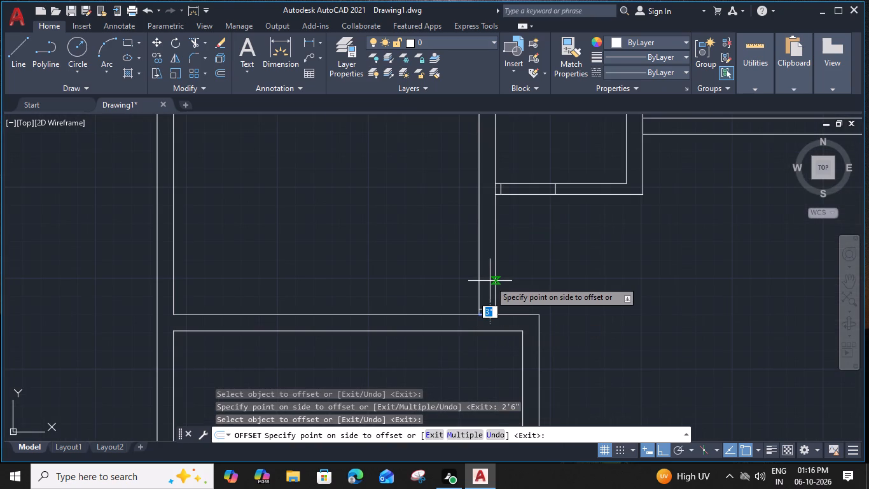
left_click(485, 310)
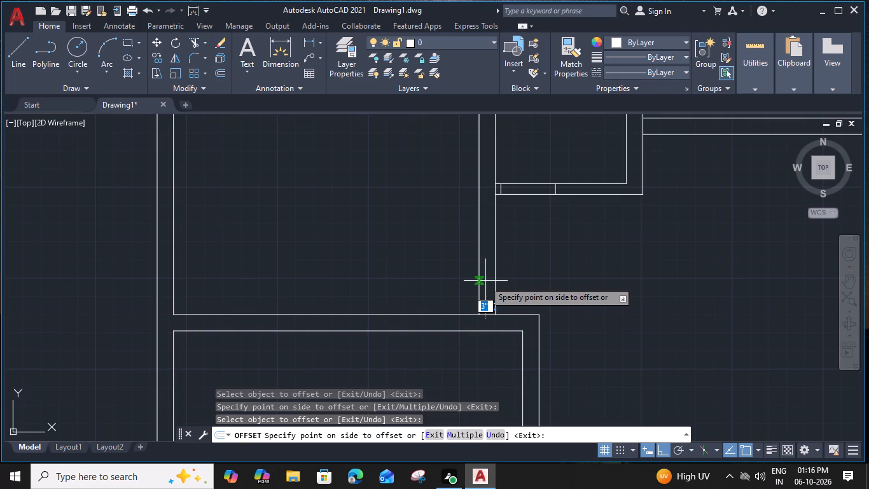
type("3'")
key("space")
Mark a 3' door opening in the east wall of the room north of the two small southwest rooms, offsetting its south end line 3" north, then 3'.
scroll(571, 306, "down", 1)
middle_click_drag(569, 324, 525, 95)
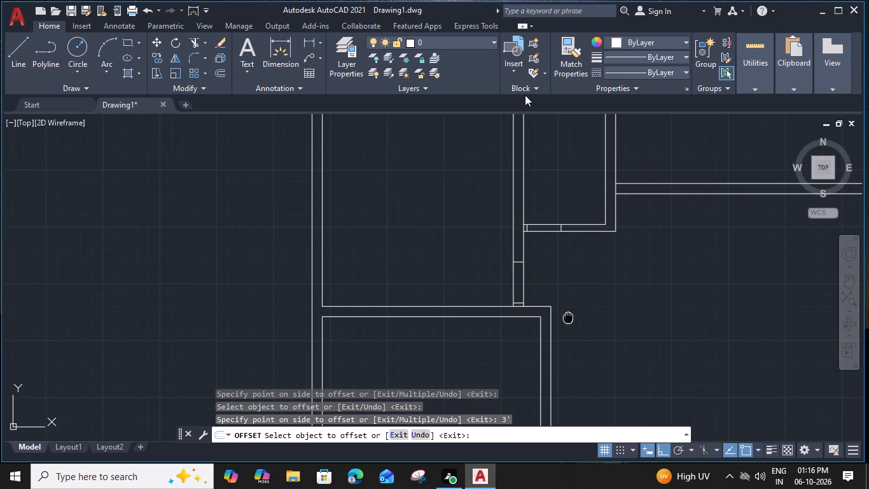
scroll(503, 336, "up", 1)
left_click(503, 341)
left_click(502, 309)
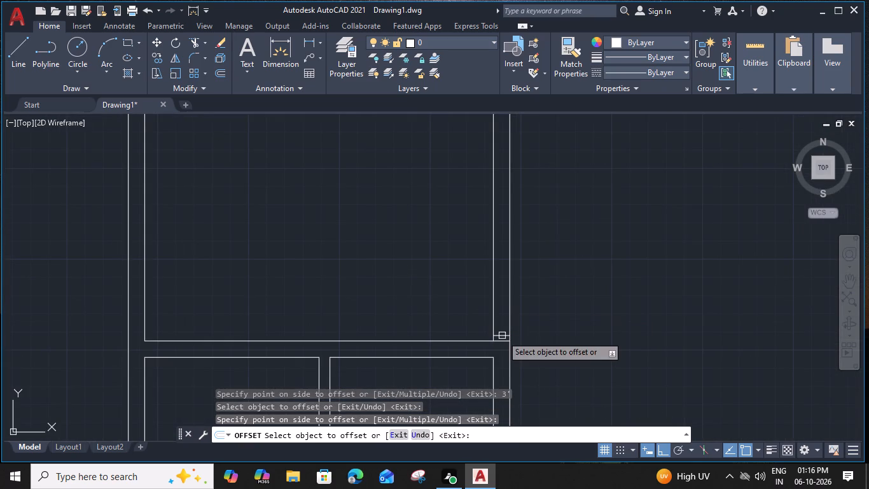
left_click(502, 336)
type("3'")
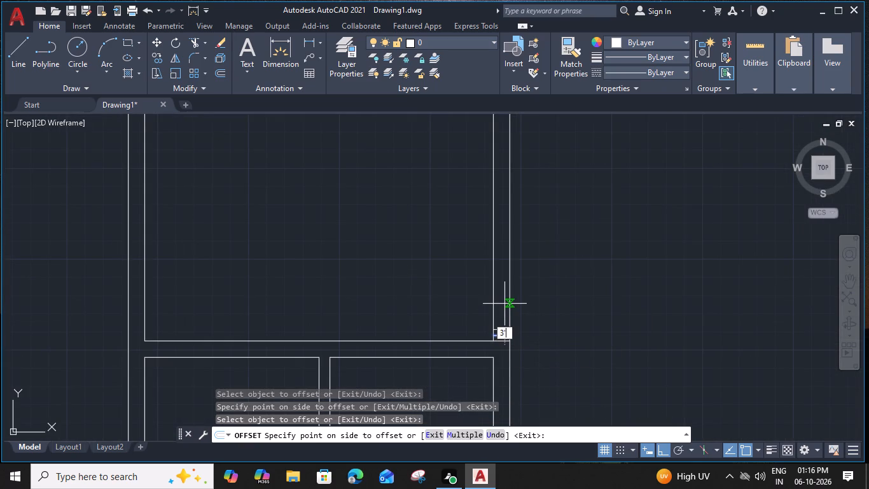
key("space")
Mark a 4' door opening in the south outer wall east of the central partition, offsetting the line across the wall 1' east, then the copy 4'.
scroll(504, 304, "down", 2)
middle_click_drag(504, 310, 498, 189)
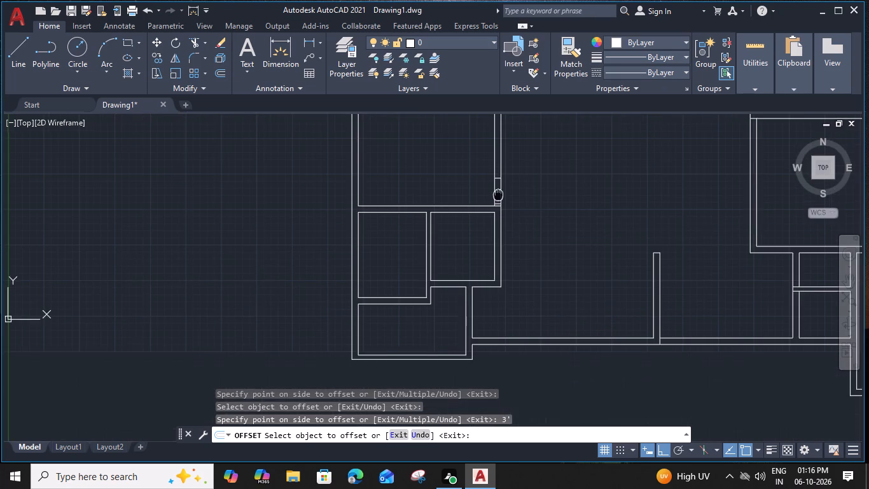
middle_click_drag(552, 292, 192, 213)
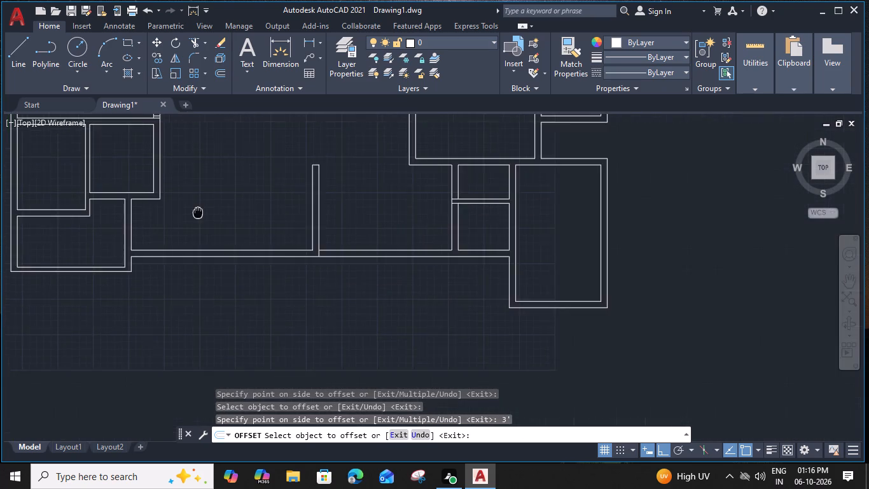
middle_click_drag(192, 213, 160, 230)
scroll(269, 258, "up", 1)
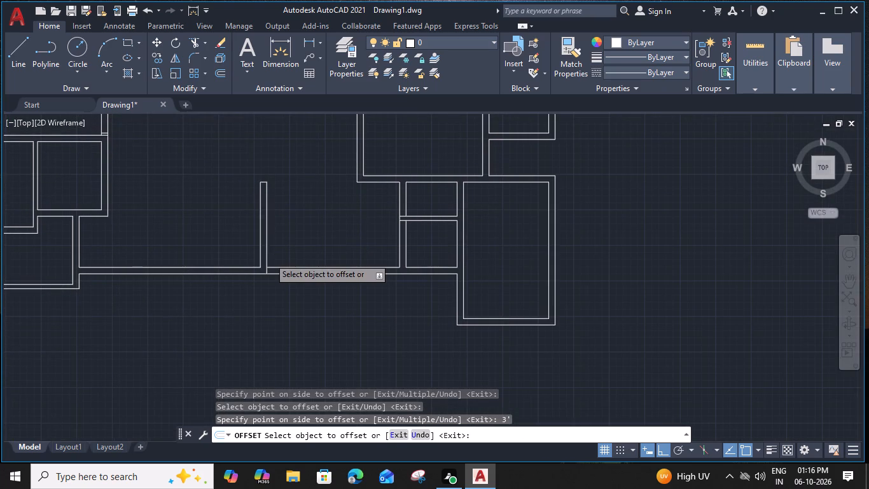
scroll(267, 281, "up", 2)
left_click(261, 277)
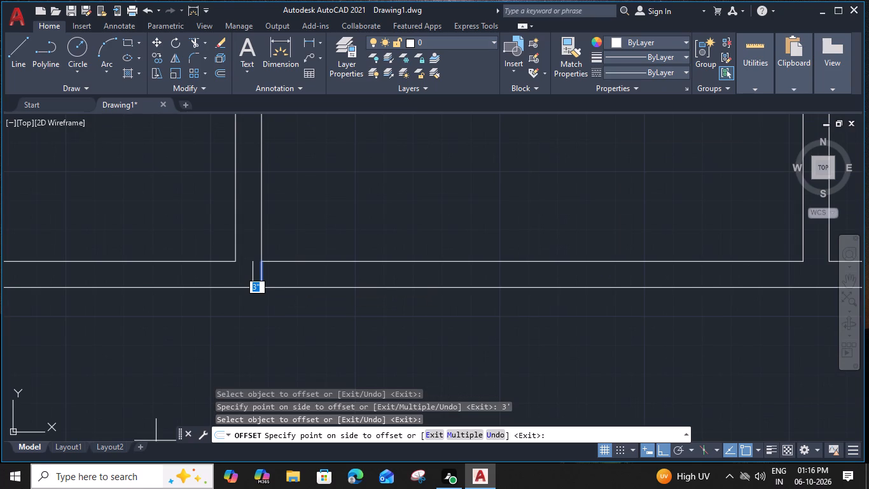
key("1")
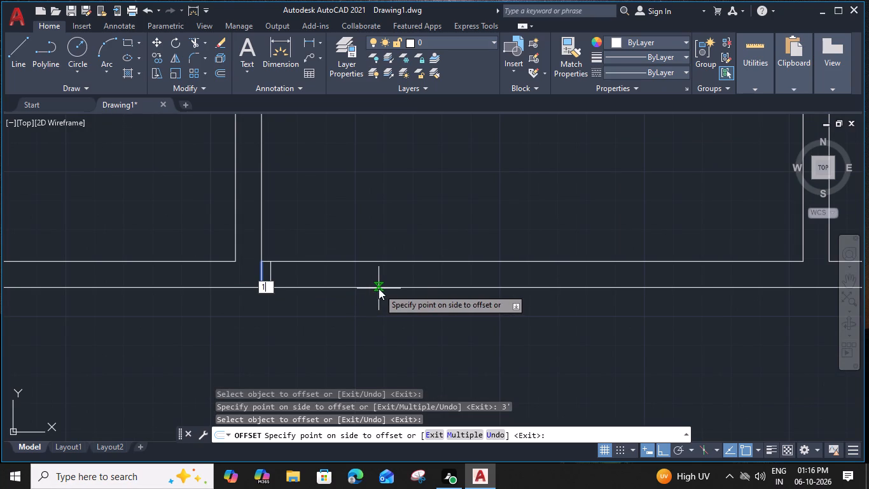
type("'")
key("space")
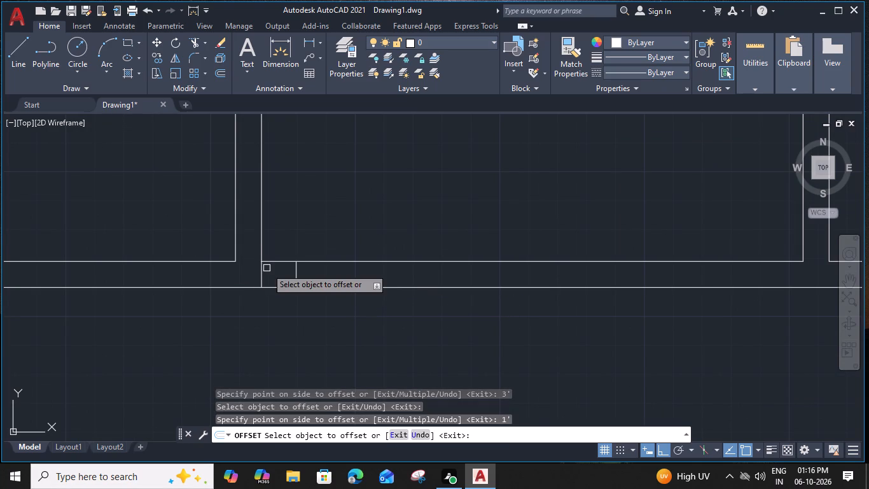
left_click(296, 274)
key("4")
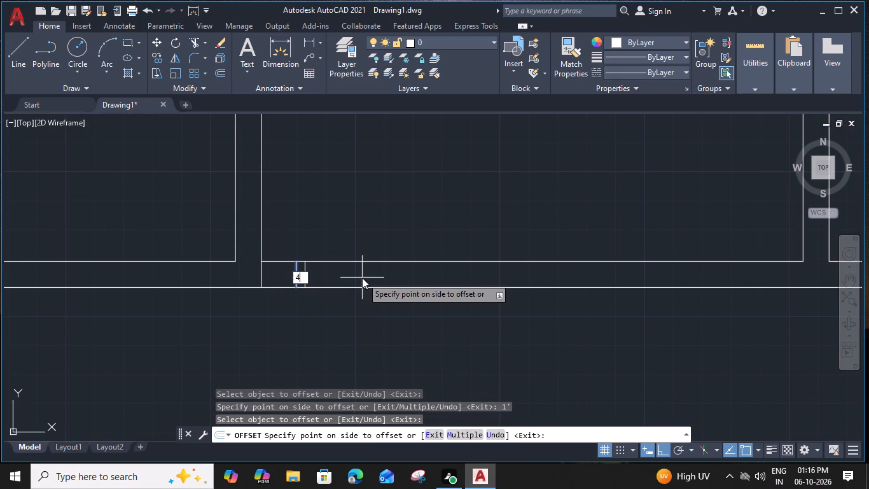
key("apostrophe")
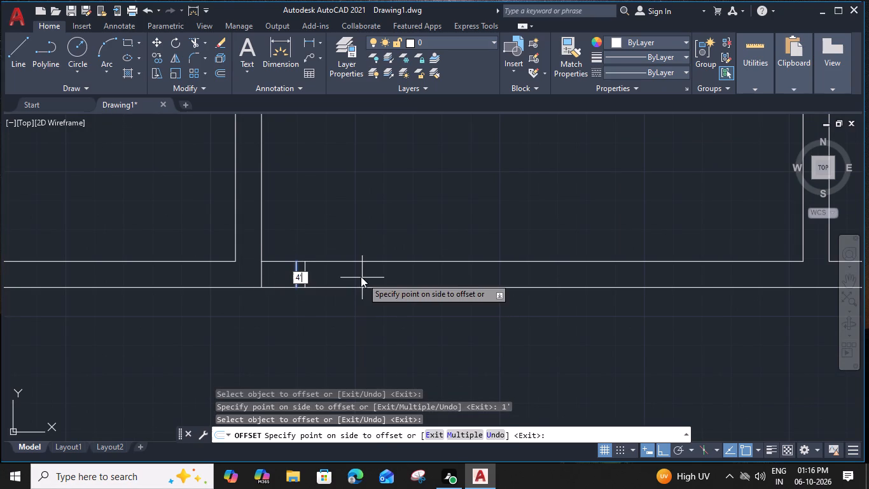
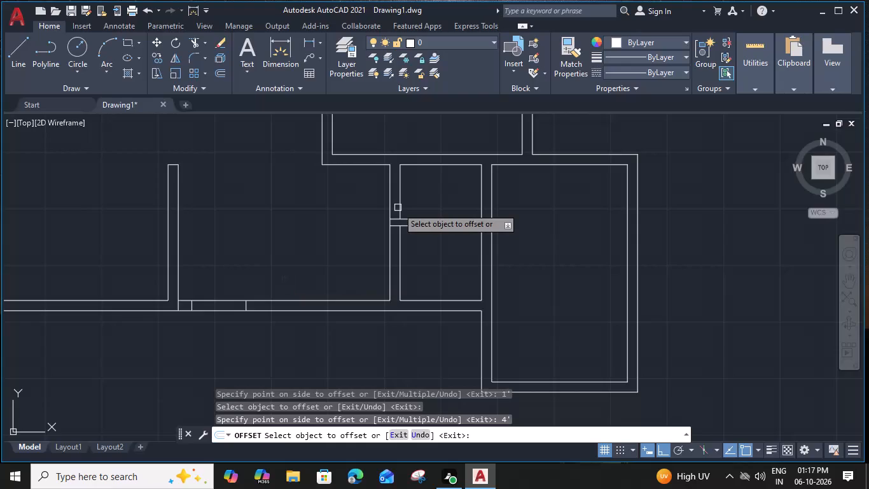
Offset the lines across the two small southern rooms' west wall 3" north and 3" south, then the southern copy 2' south.
scroll(396, 215, "up", 1)
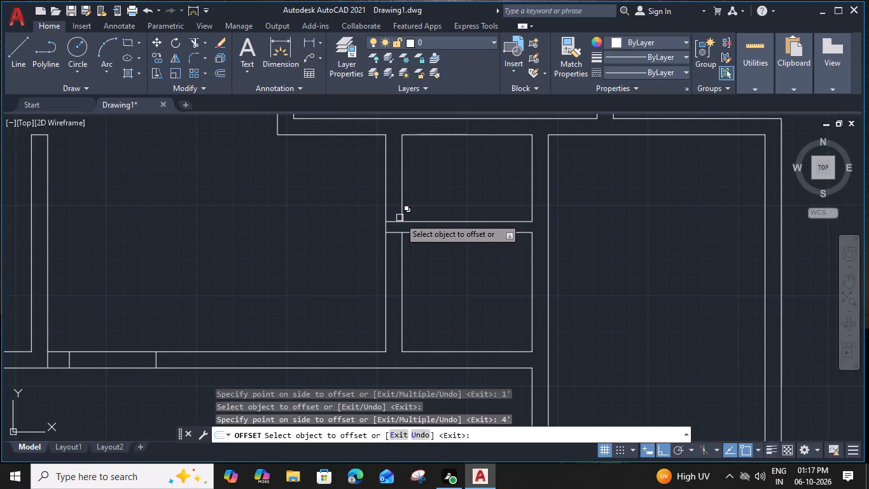
left_click(395, 222)
left_click(396, 195)
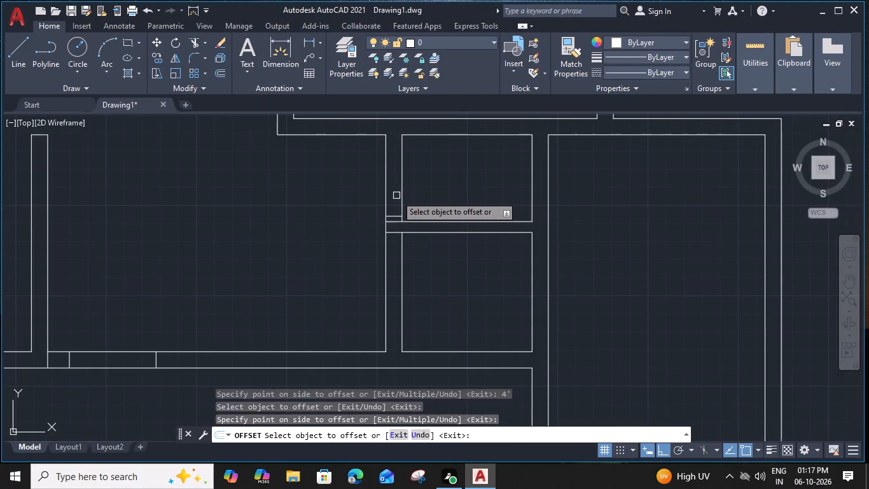
left_click(394, 234)
left_click(396, 261)
left_click(395, 238)
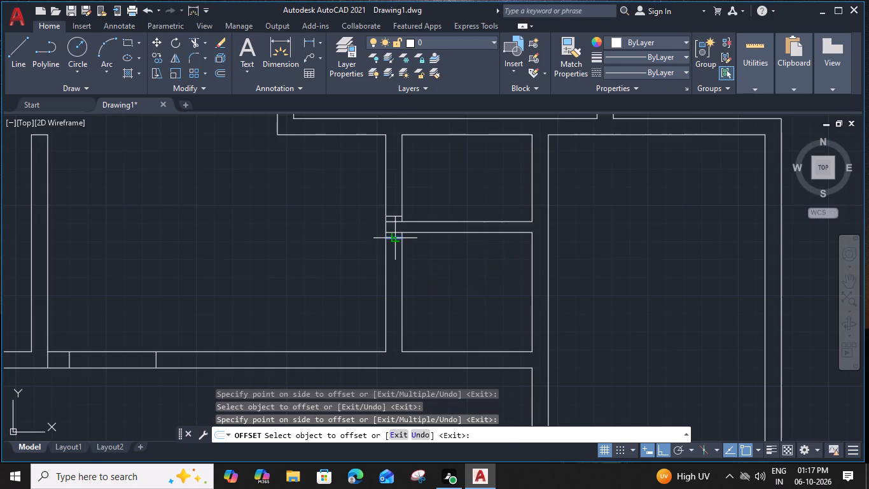
key("2")
key("apostrophe")
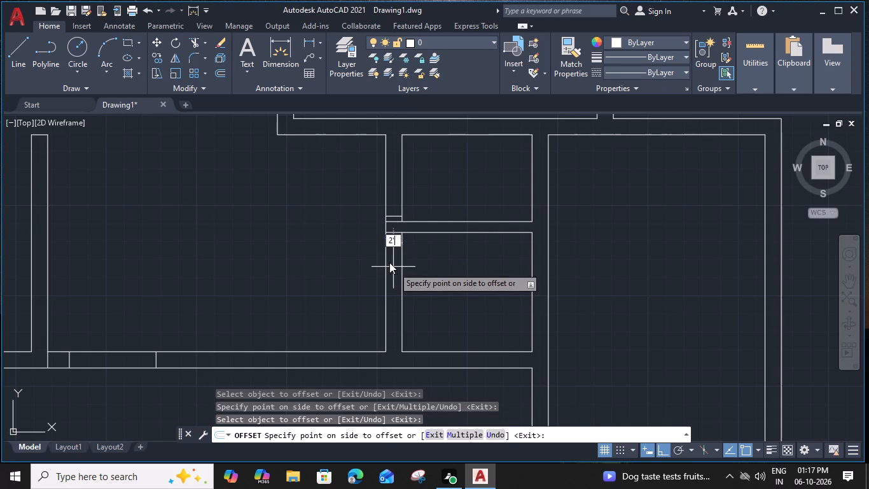
key("space")
middle_click_drag(410, 161, 414, 197)
key("Escape")
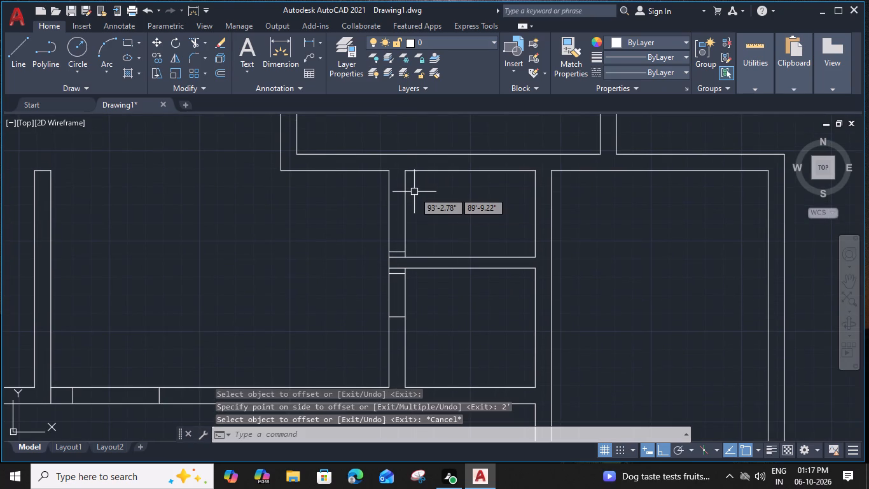
Draw a line across the north end of the wall west of the two small southern rooms.
type("L")
key("space")
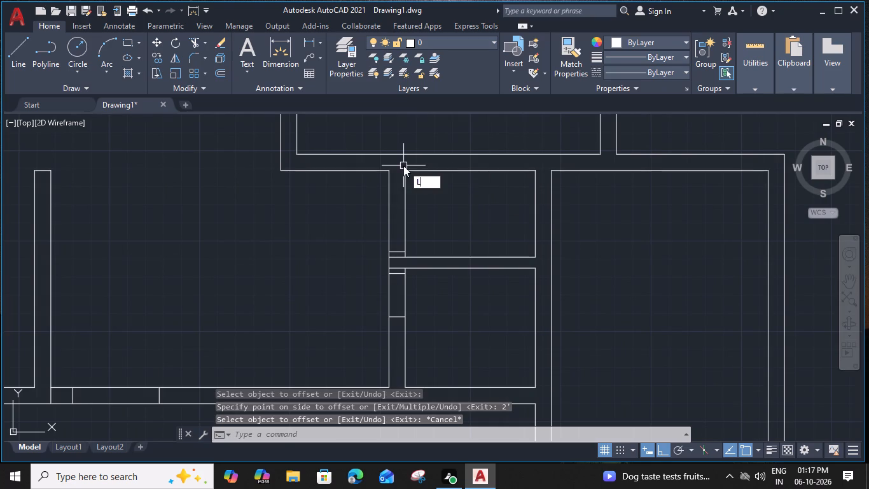
left_click(403, 171)
left_click(388, 172)
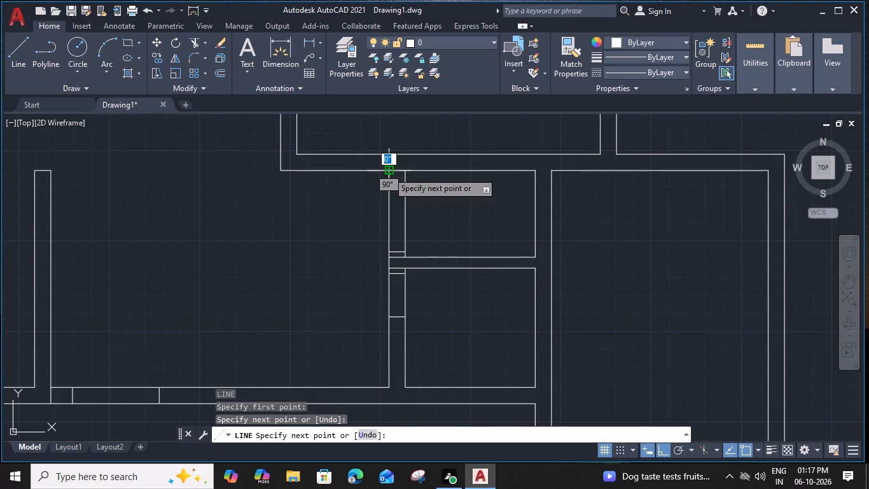
key("Escape")
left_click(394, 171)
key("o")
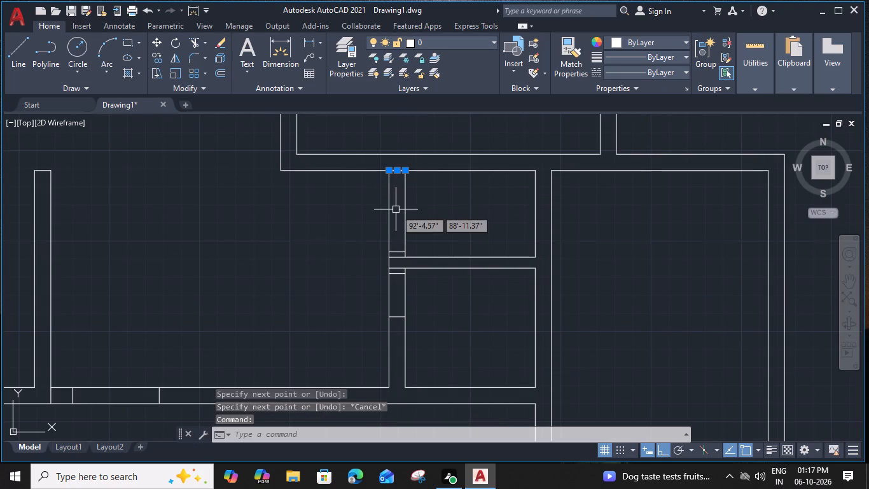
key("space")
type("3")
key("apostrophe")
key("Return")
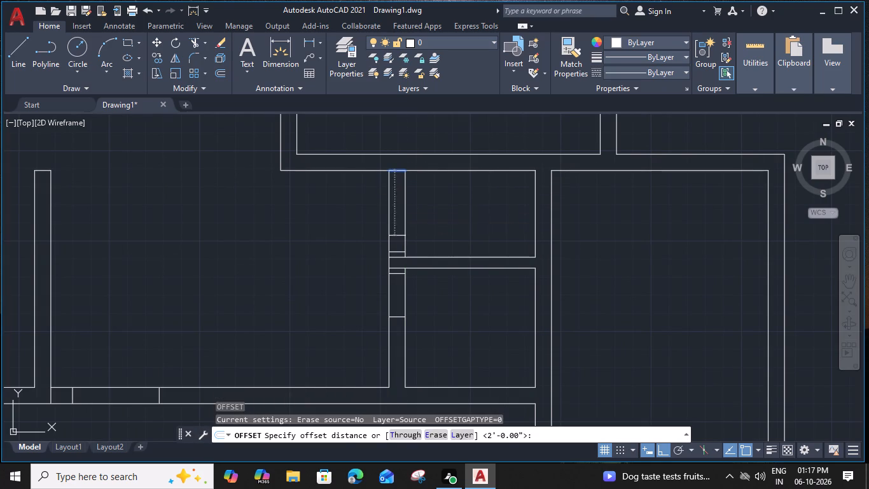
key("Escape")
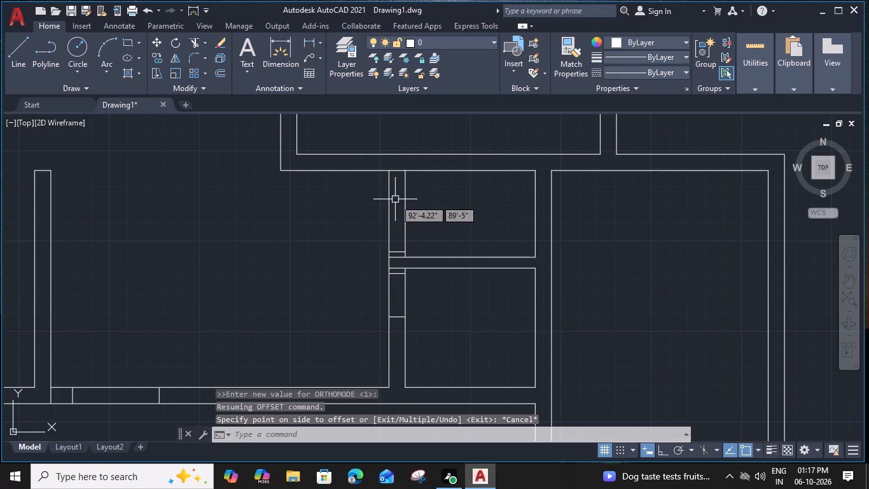
Offset the line across that wall's north end 3" south.
left_click(398, 172)
key("o")
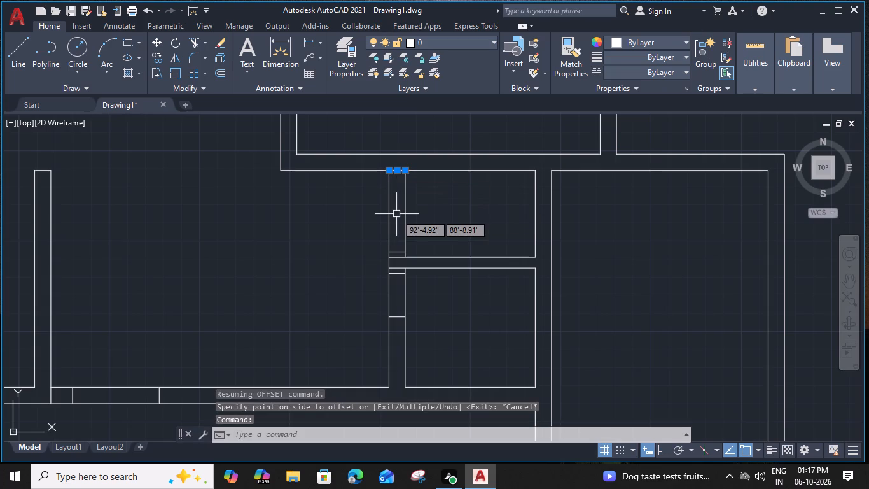
key("space")
type("3")
key("shift+quotedbl")
key("Return")
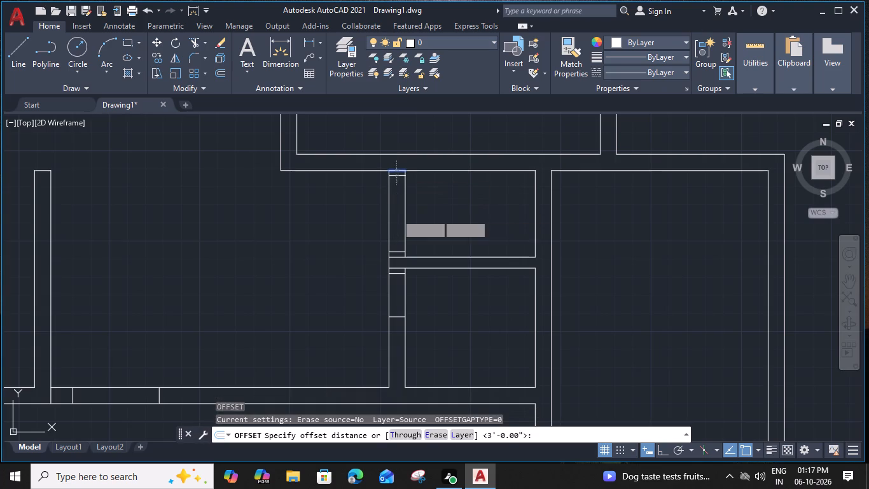
left_click(396, 214)
key("Escape")
Trim out both door openings in the two small southern rooms' west wall, removing the leftover construction lines across the wall.
type("TR")
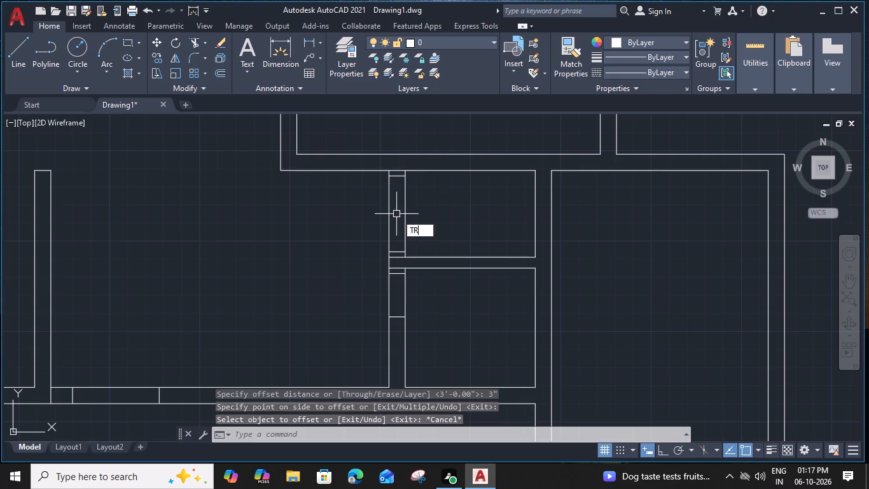
key("space")
left_click(400, 257)
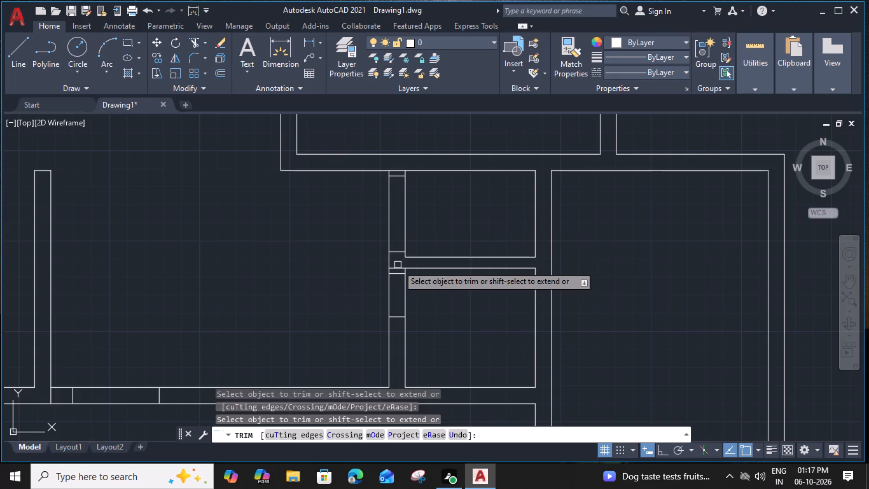
left_click(398, 266)
left_click(397, 170)
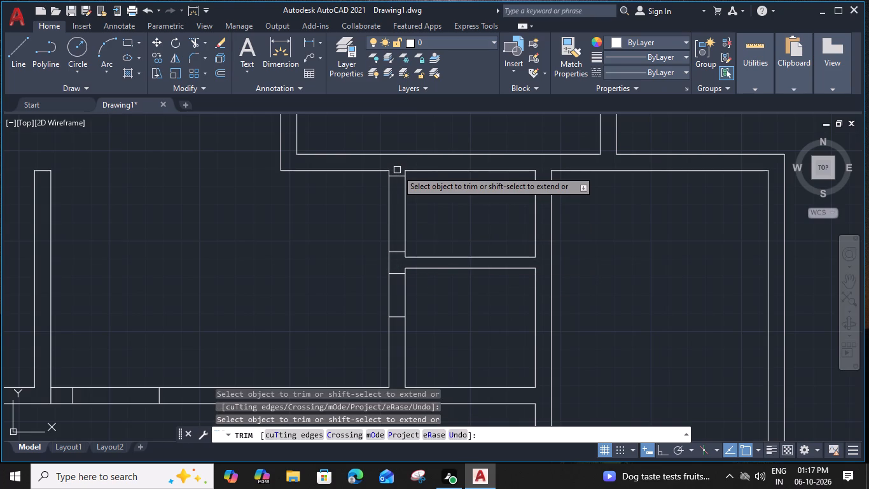
left_click(405, 300)
left_click(390, 295)
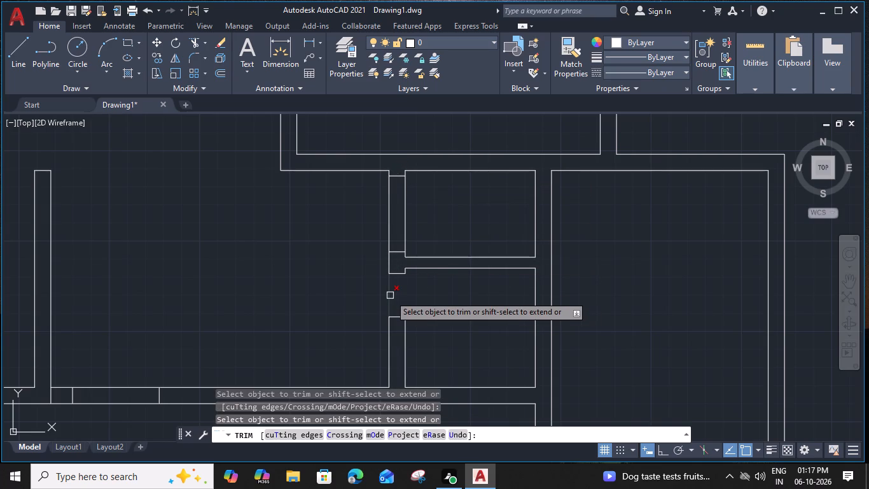
left_click(390, 213)
left_click(401, 214)
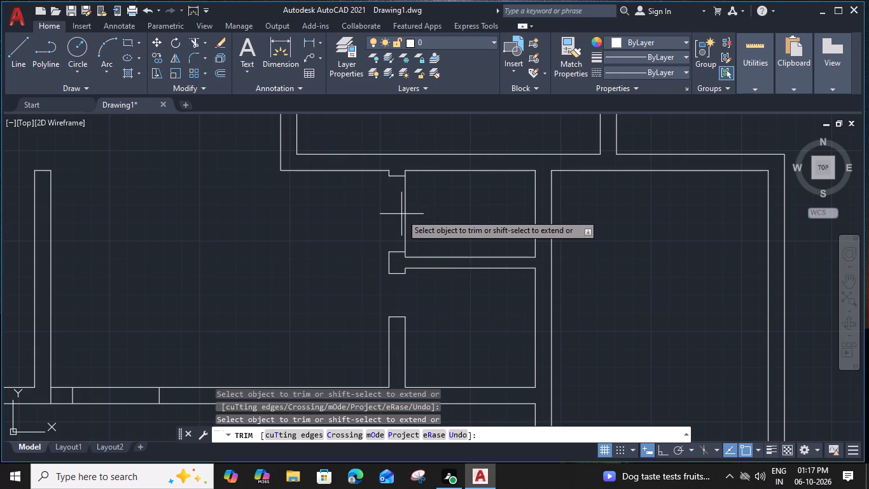
left_click(421, 215)
Trim the 4' door opening in the south outer wall east of the central partition, removing the leftover construction line beside it.
middle_click_drag(259, 275, 476, 201)
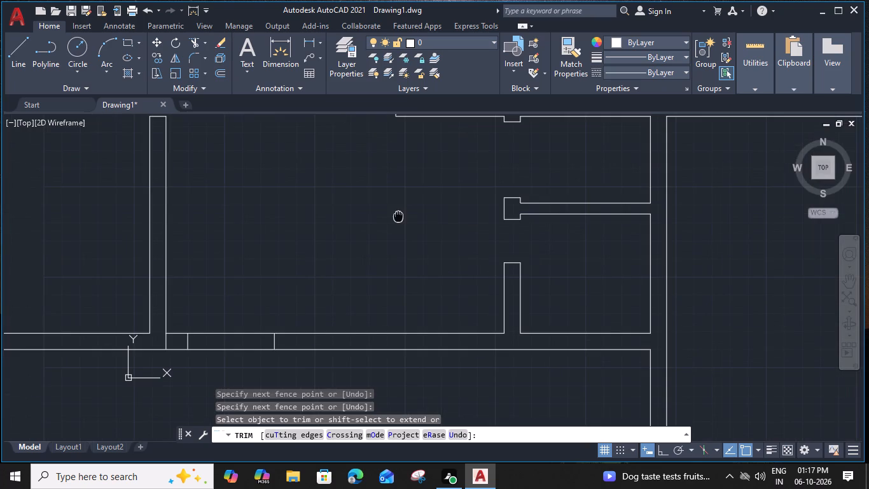
left_click(267, 321)
left_click(349, 314)
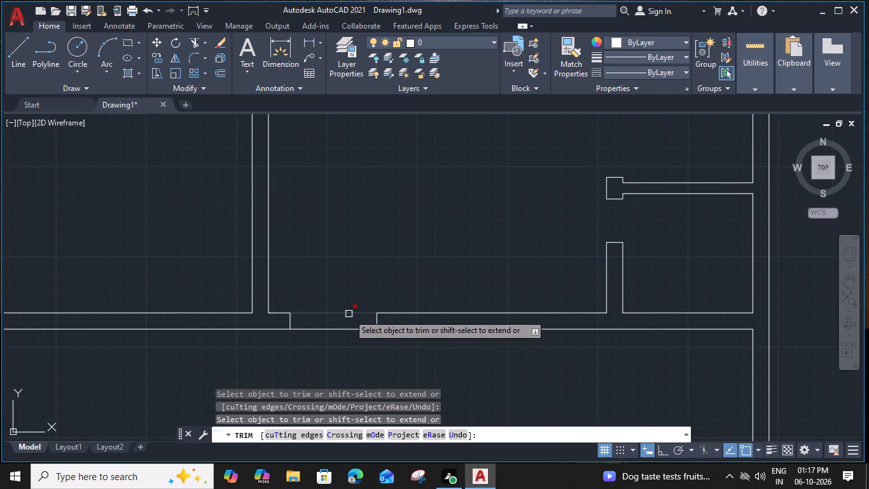
left_click(344, 329)
Trim the 3' door opening in the east wall of the room north of the two small southwest rooms, clearing its construction line.
scroll(342, 319, "down", 3)
middle_click_drag(237, 281, 241, 281)
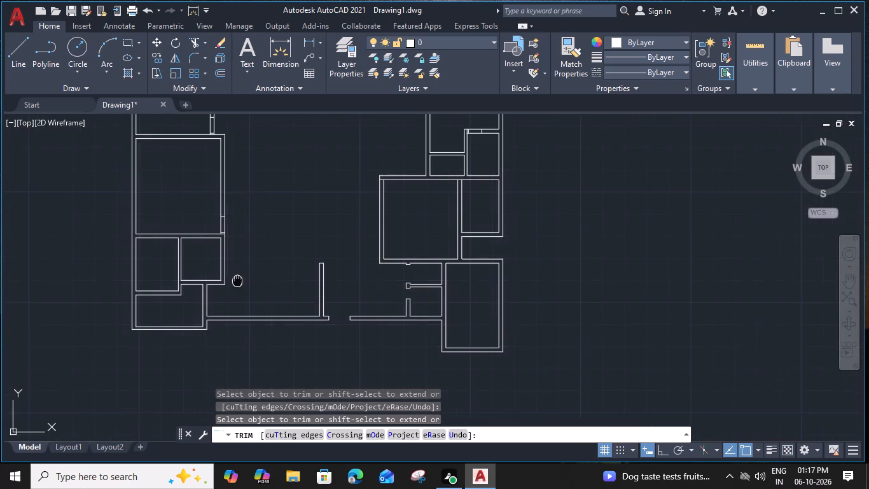
middle_click_drag(241, 281, 394, 289)
scroll(380, 241, "up", 4)
left_click(370, 255)
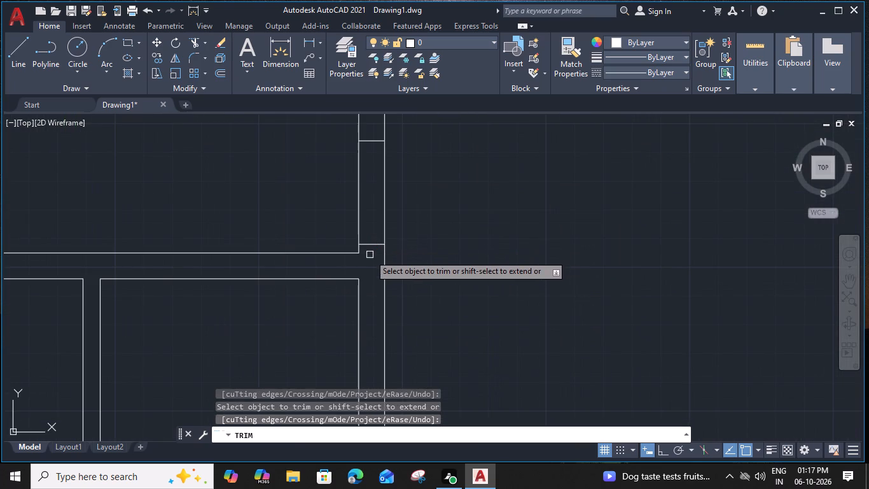
left_click(384, 203)
left_click(361, 201)
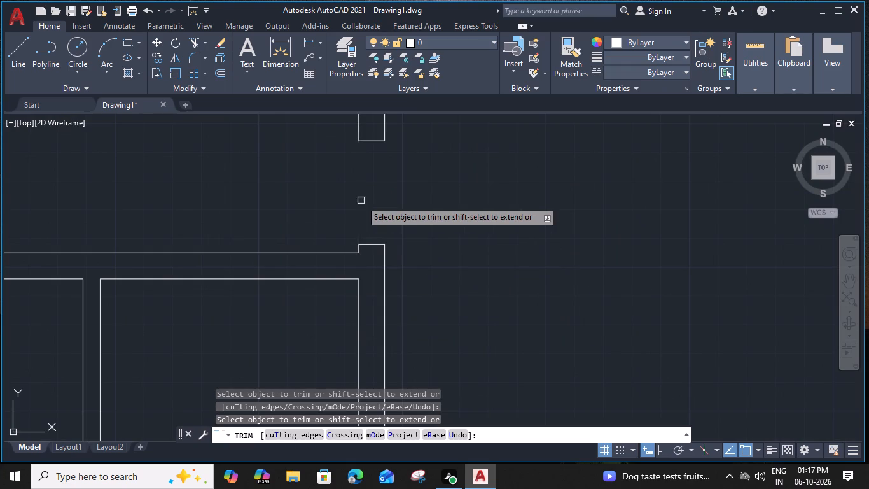
Trim the 3' door opening in the northwest room's east wall and remove the construction line at the wall's south end.
scroll(361, 201, "down", 4)
middle_click_drag(422, 136, 419, 327)
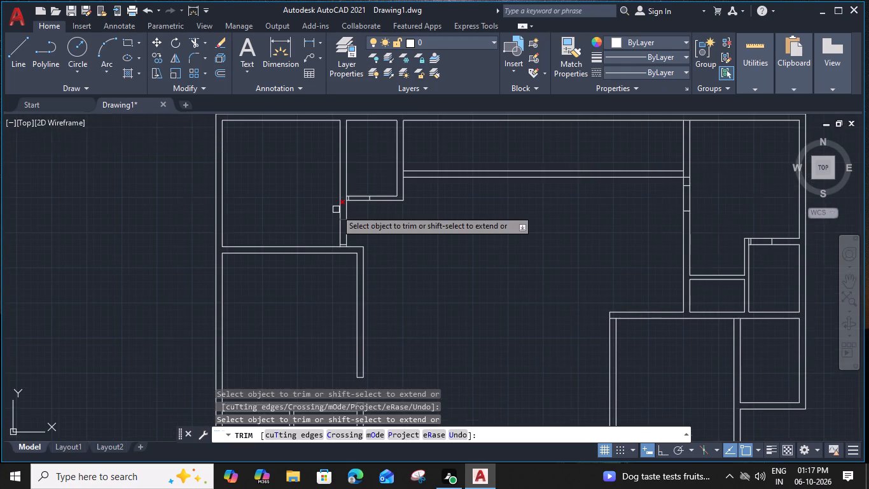
scroll(335, 211, "up", 3)
left_click(366, 351)
left_click(381, 298)
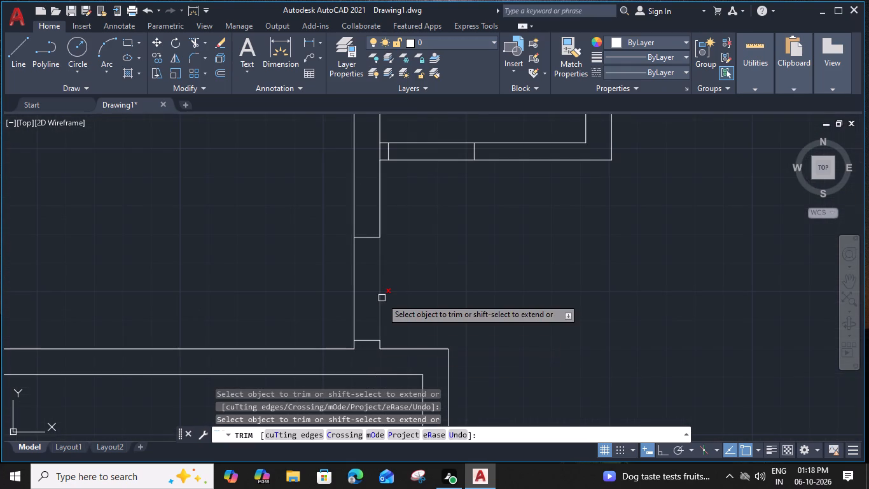
left_click(349, 295)
left_click(379, 295)
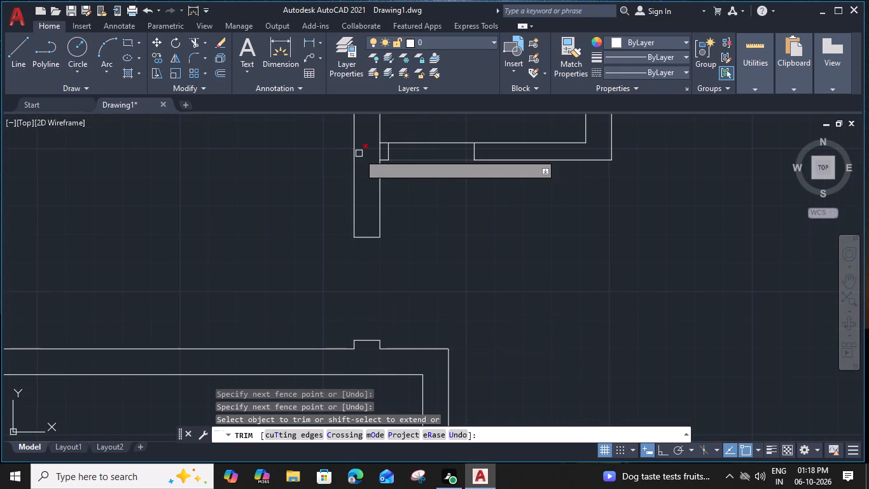
Trim the 2'6" door opening in the south wall of the small room beside the northwest room, clearing its construction line.
left_click(379, 151)
left_click(419, 145)
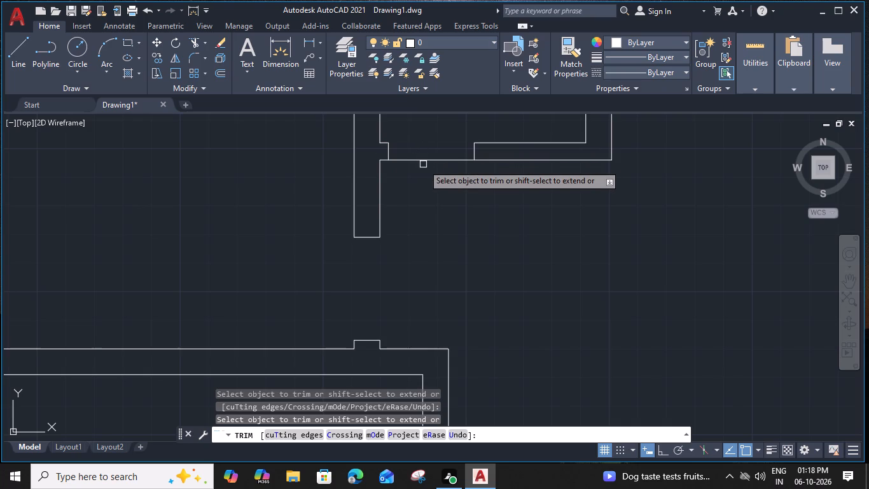
left_click(424, 162)
Trim the door opening in the northeast room's west wall, including the leftover construction line at the wall junction.
scroll(424, 162, "down", 4)
middle_click_drag(502, 203, 499, 204)
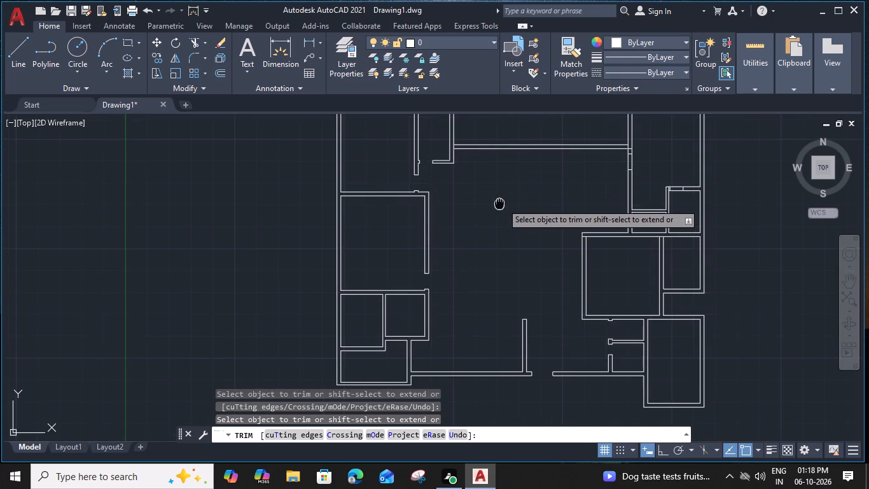
middle_click_drag(499, 204, 274, 225)
middle_click_drag(258, 236, 242, 263)
scroll(379, 207, "up", 3)
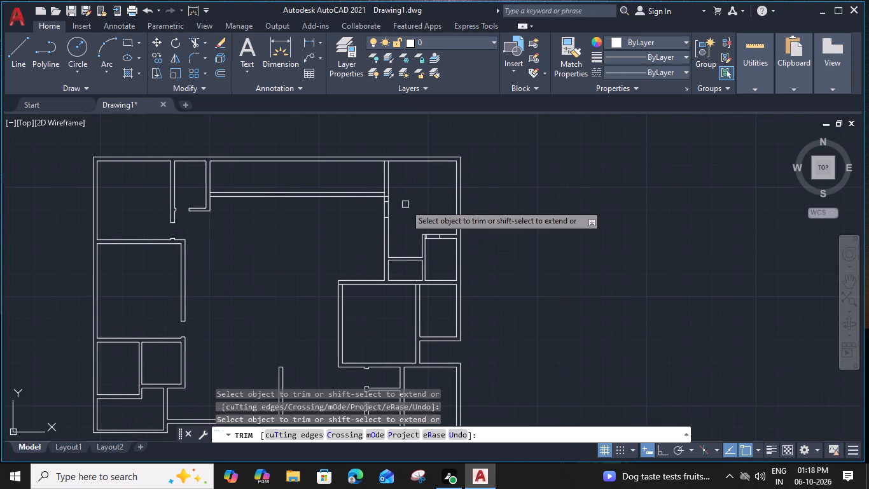
left_click(414, 162)
left_click(423, 223)
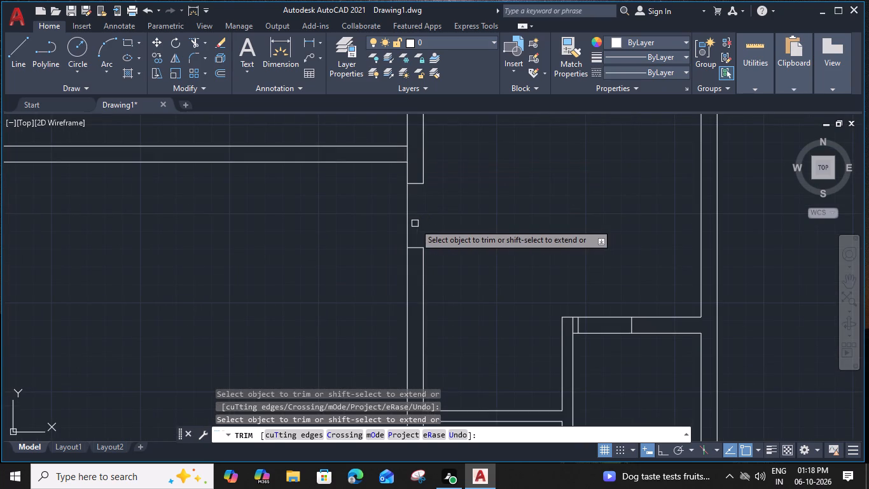
left_click(408, 223)
Trim the door opening in the north wall of the small room south of the northeast room, removing the leftover construction line.
scroll(413, 220, "down", 3)
scroll(494, 268, "up", 4)
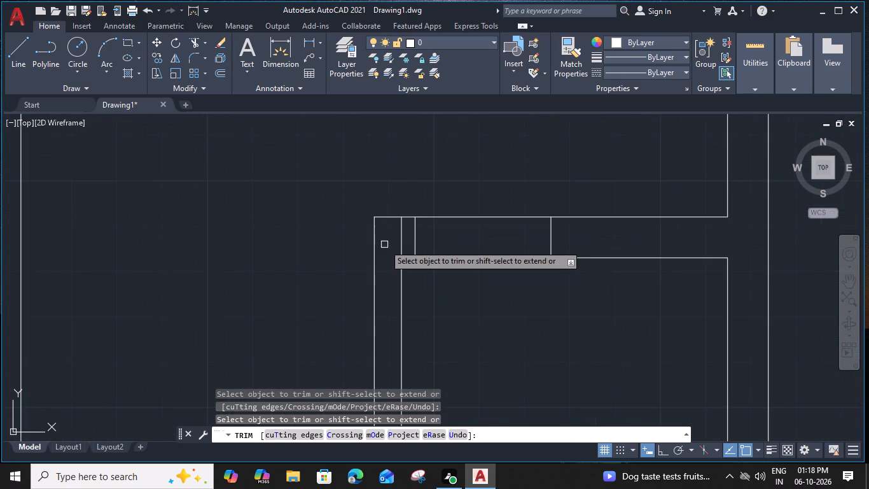
left_click(401, 241)
left_click(485, 219)
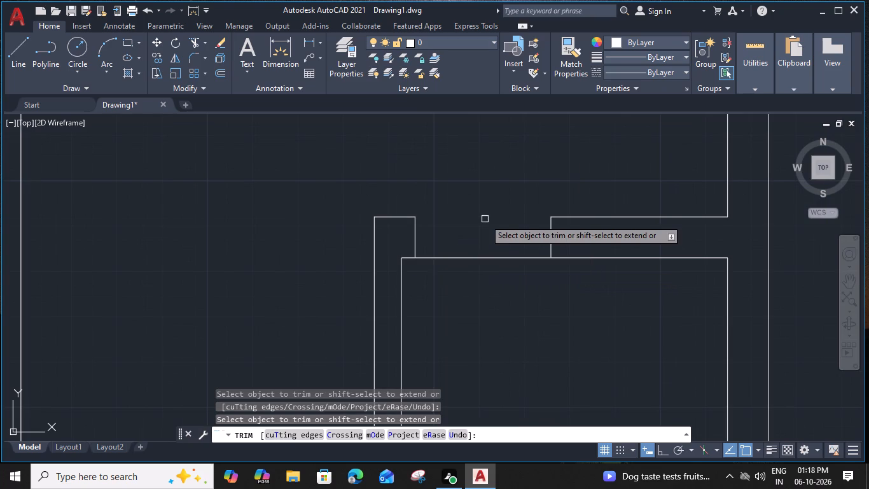
left_click(487, 257)
scroll(485, 256, "down", 5)
middle_click_drag(402, 276, 532, 157)
key("Escape")
Draw a line across the north wall of the eastern small southwest room at the wall's midpoint.
scroll(340, 249, "up", 2)
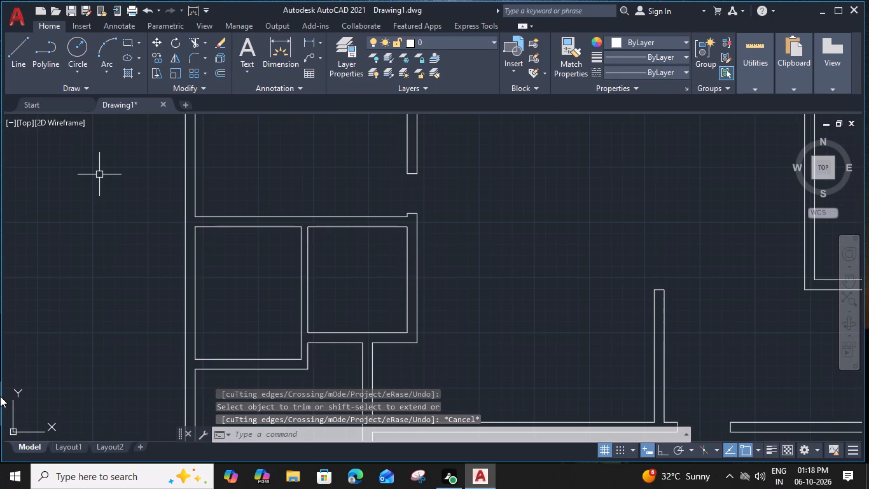
type("L")
key("space")
left_click(354, 228)
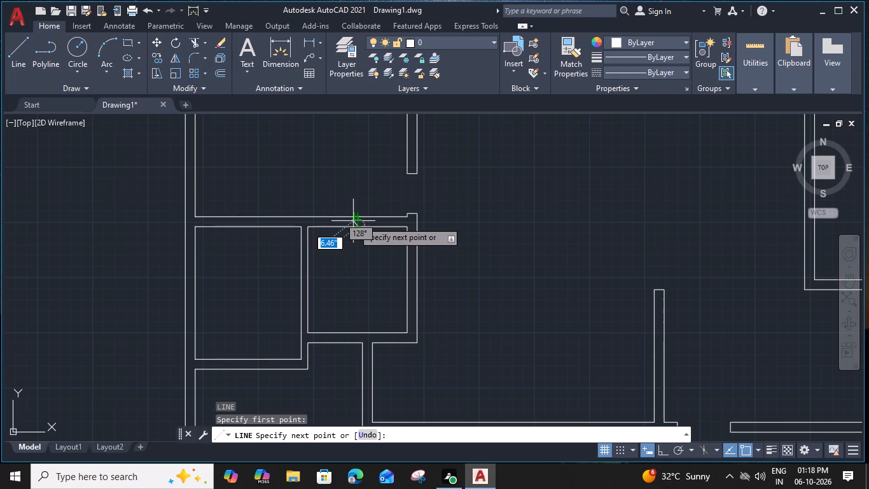
left_click(358, 220)
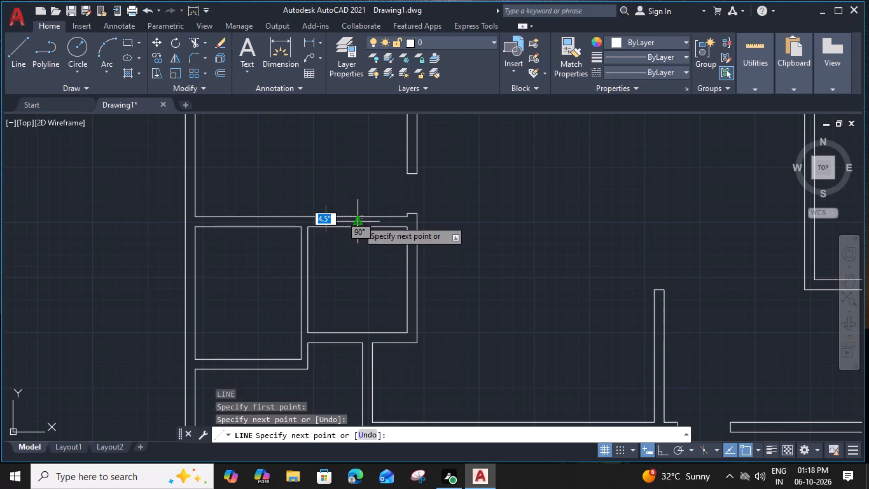
key("Escape")
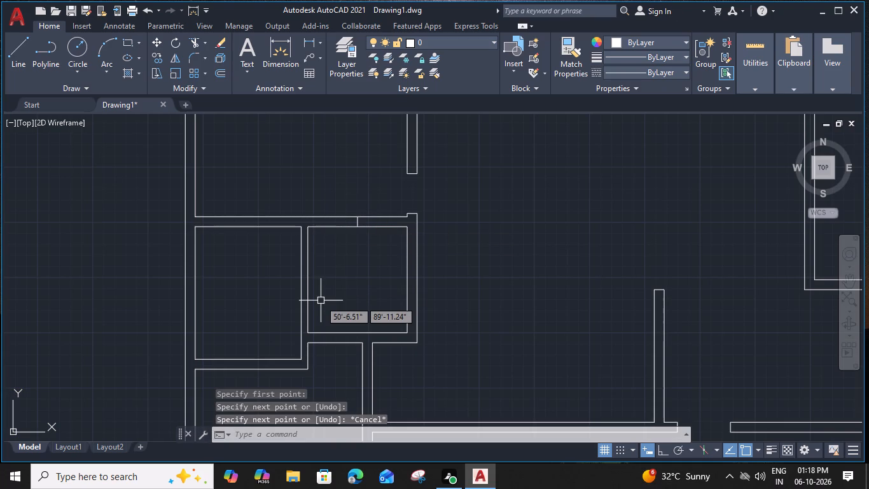
Draw a line across the partition between the two small southwest rooms at the partition's midpoint.
key("l")
key("space")
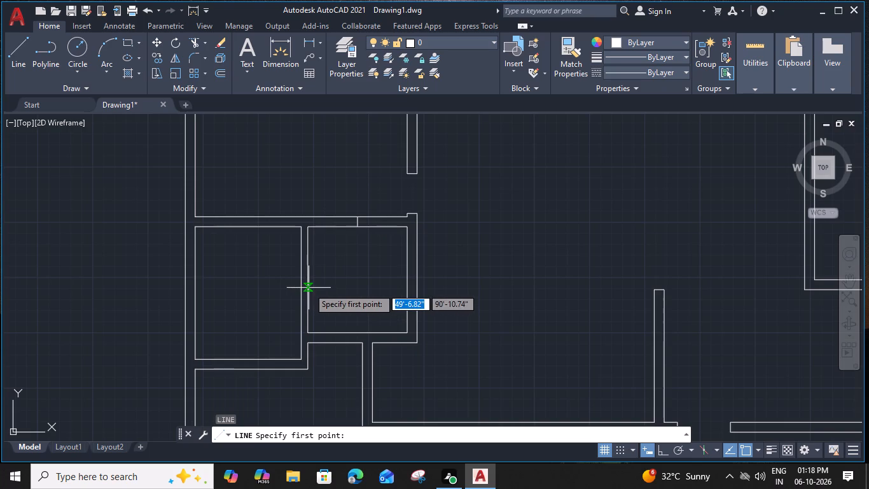
scroll(308, 295, "up", 1)
left_click(296, 293)
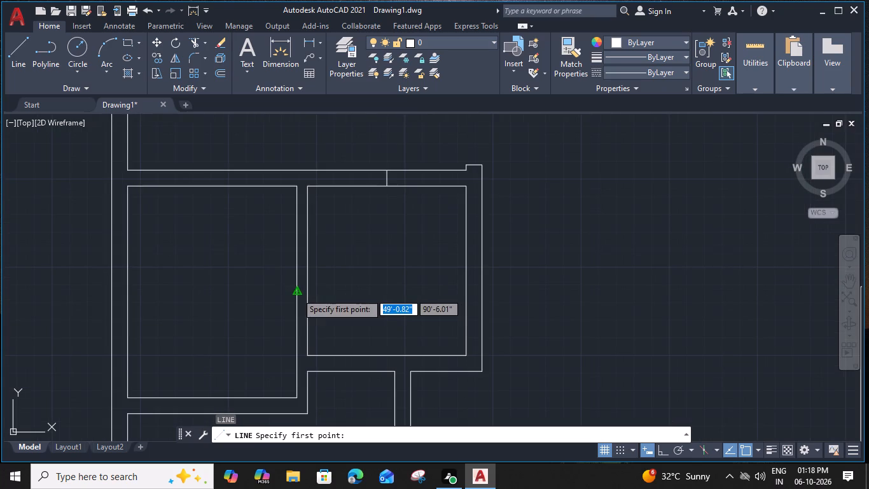
left_click(310, 294)
key("Escape")
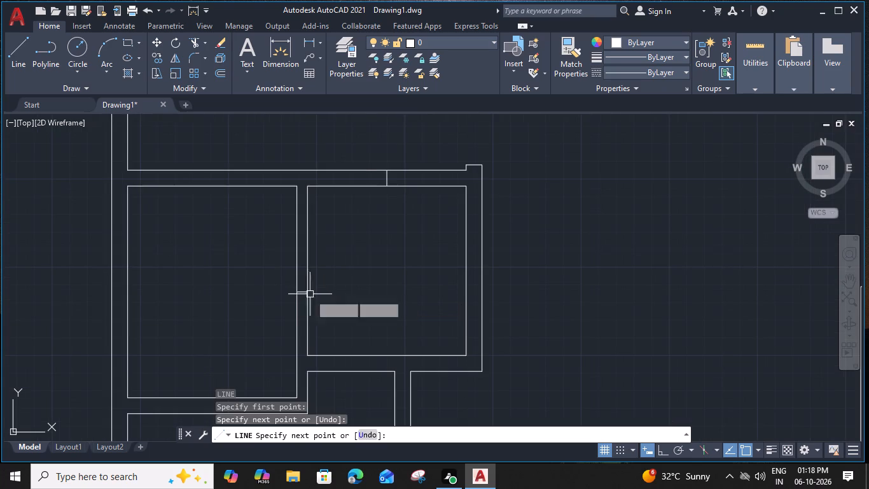
Offset the midpoint line in the eastern small southwest room's north wall 1'6" to both sides.
left_click(389, 176)
type("O 1")
type("'6\"")
key("Return")
left_click(417, 232)
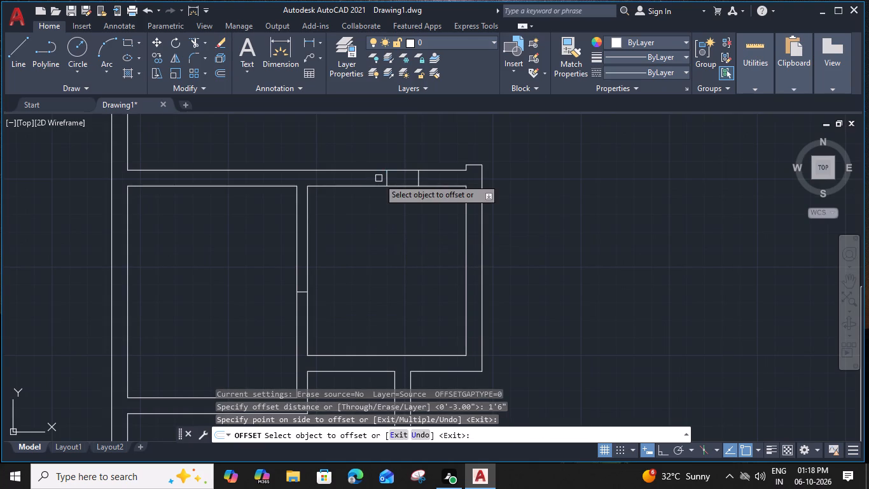
left_click(387, 178)
left_click(337, 173)
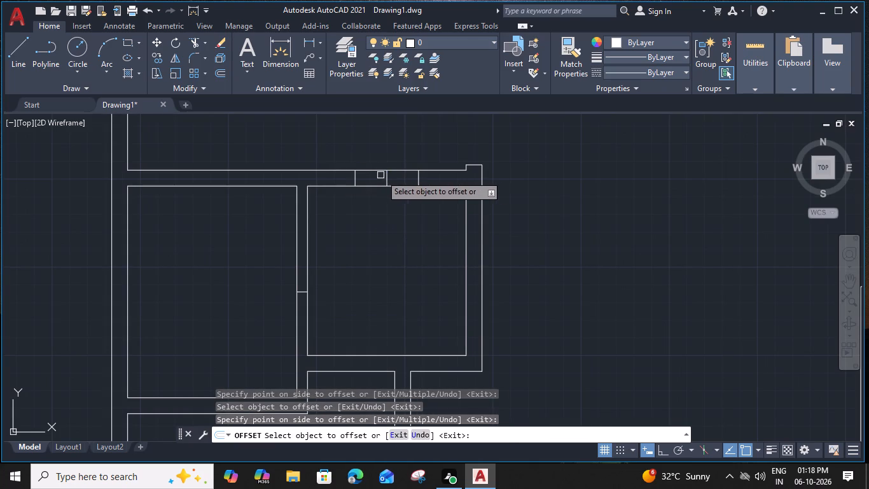
Offset the midpoint line in the partition between the two small southwest rooms 1'6" to both sides.
left_click(303, 292)
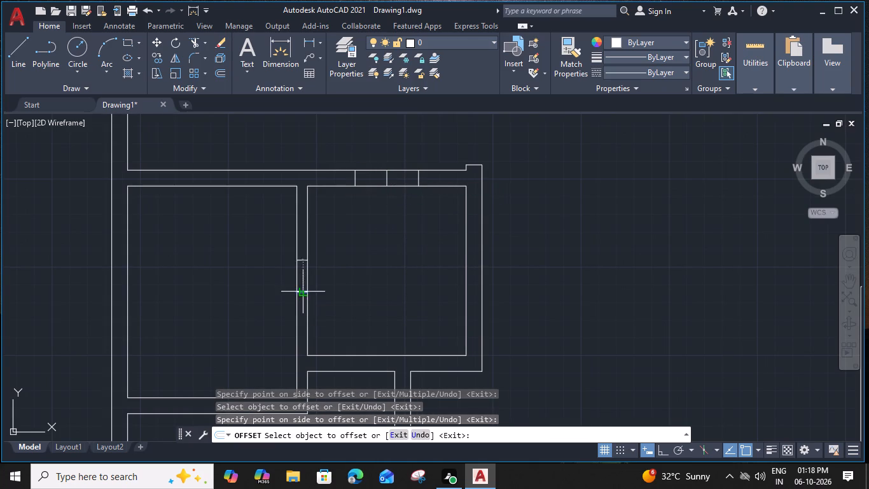
left_click(305, 248)
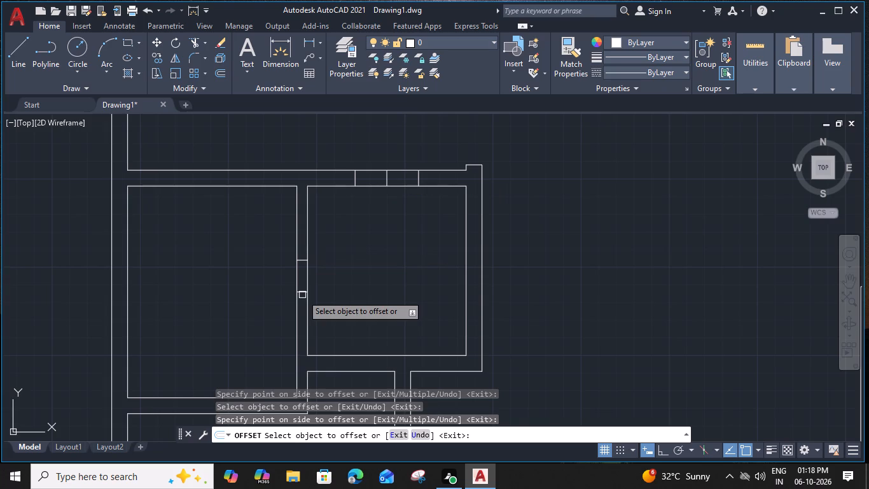
left_click(302, 295)
left_click(296, 328)
Offset the two outer opening lines in the eastern small southwest room's north wall 9" outward.
middle_click_drag(337, 211, 349, 222)
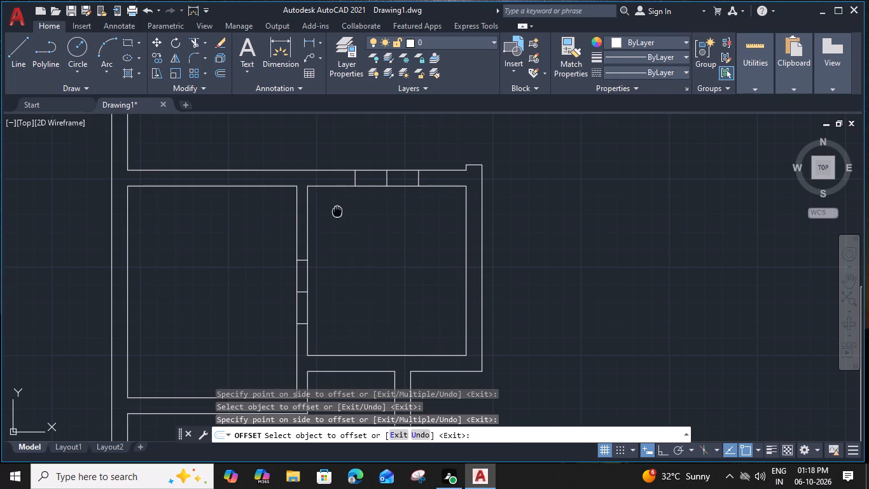
left_click(368, 187)
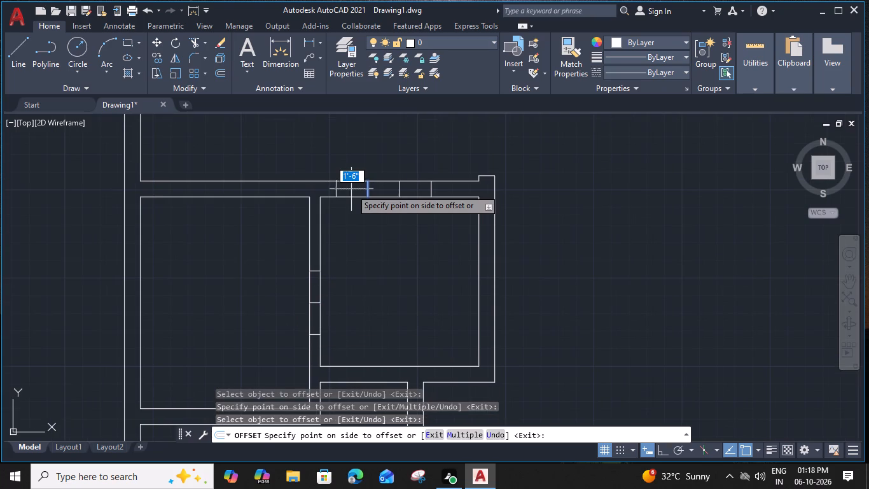
key("9")
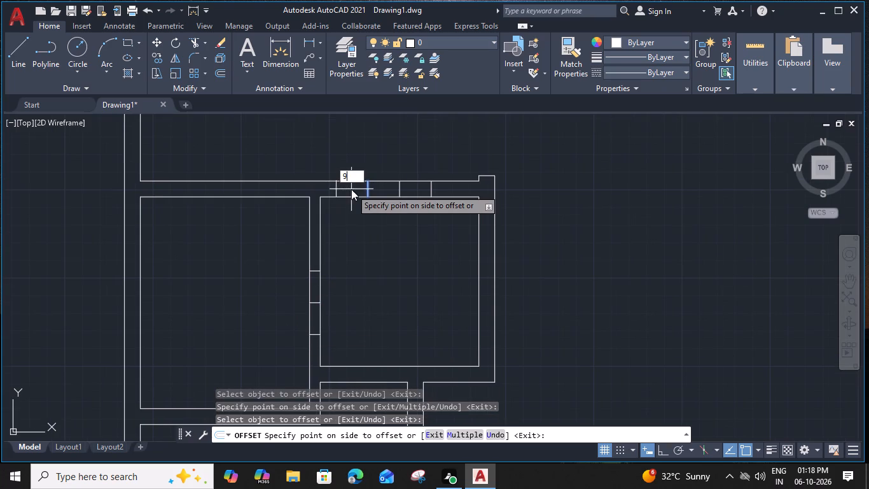
key("shift+quotedbl")
key("Return")
left_click(431, 189)
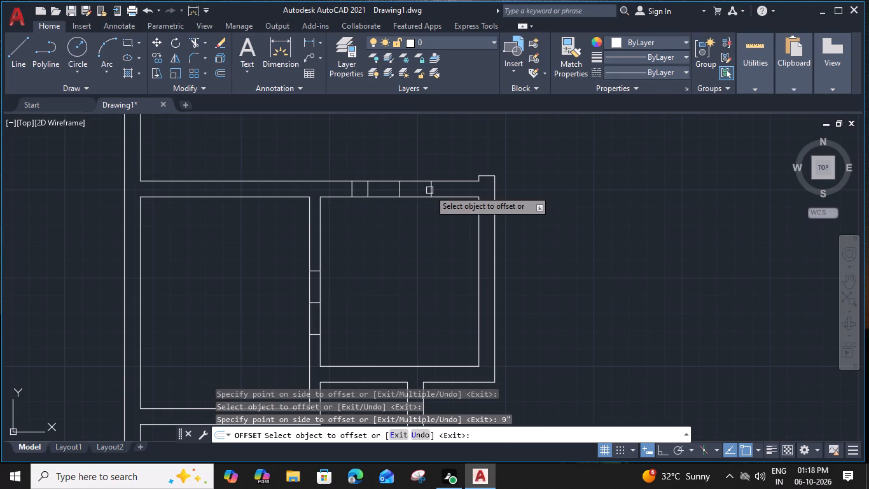
key("9")
key("shift+quotedbl")
key("Return")
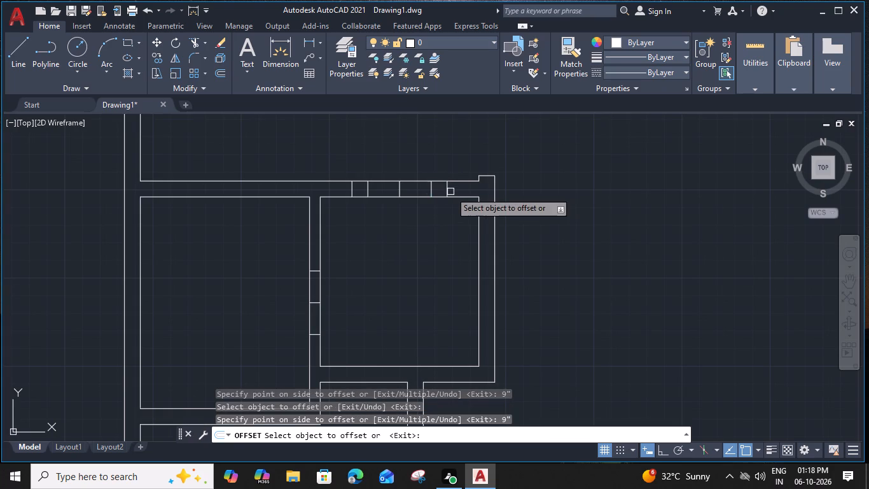
key("Escape")
Trim the widened opening in the eastern small southwest room's north wall, removing the three inner construction lines.
type("TR")
key("space")
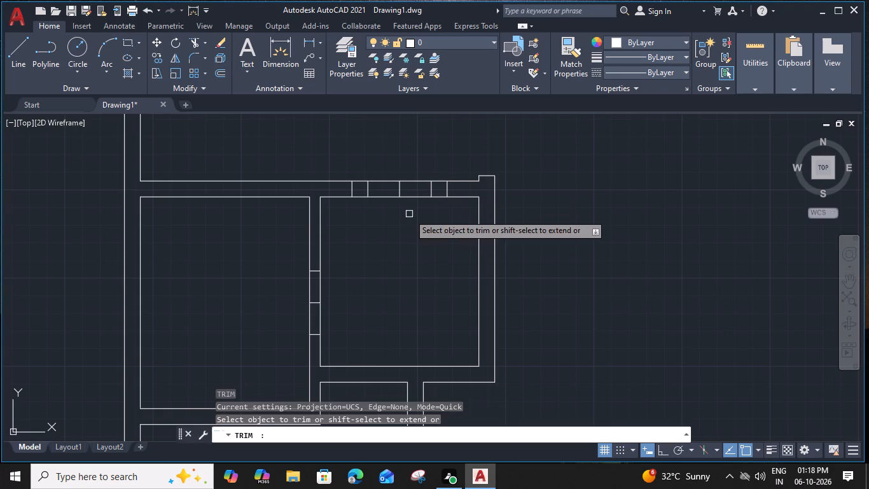
left_click(431, 188)
left_click(398, 188)
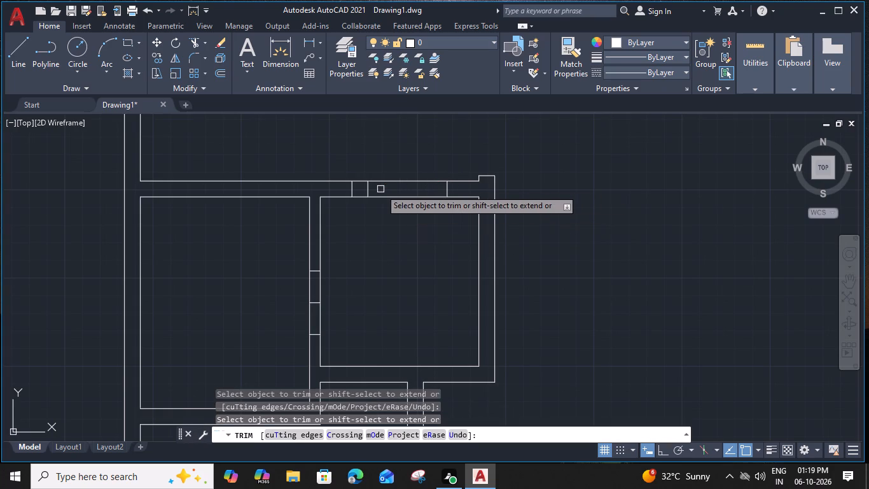
left_click(369, 188)
left_click(405, 179)
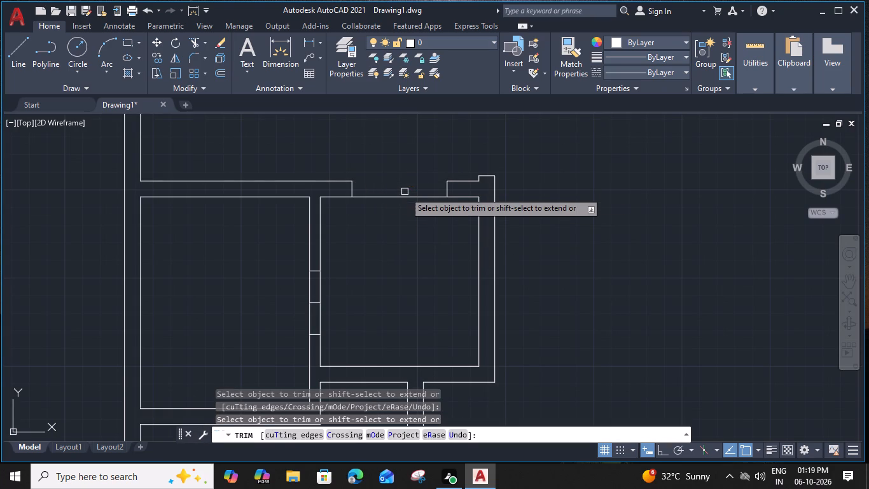
left_click(405, 197)
Trim the door opening in the partition between the two small southwest rooms, removing its midpoint line.
left_click(315, 303)
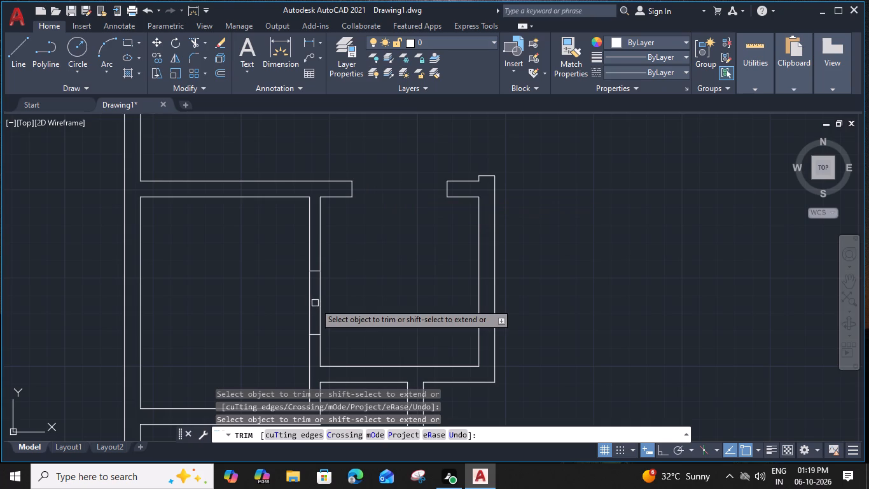
left_click(318, 302)
left_click(310, 301)
key("Escape")
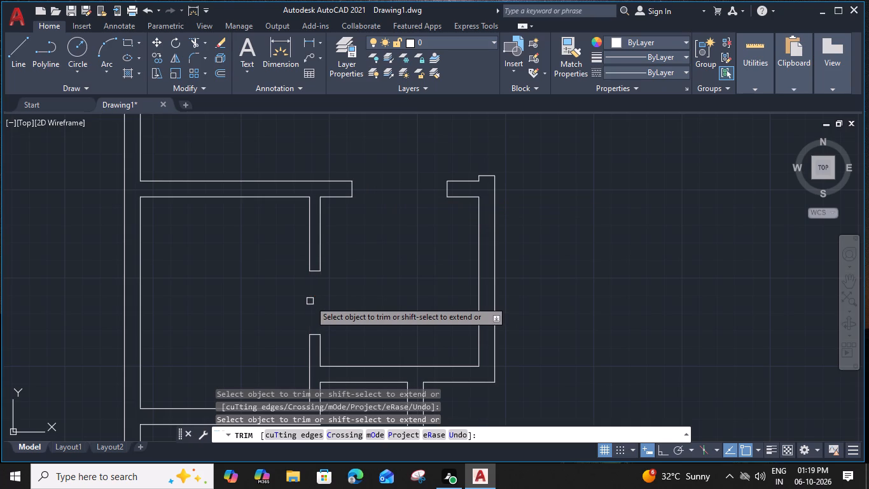
Insert the Door - Imperial block at the opening in the east wall of the large room north of the small southwest rooms.
scroll(346, 254, "down", 2)
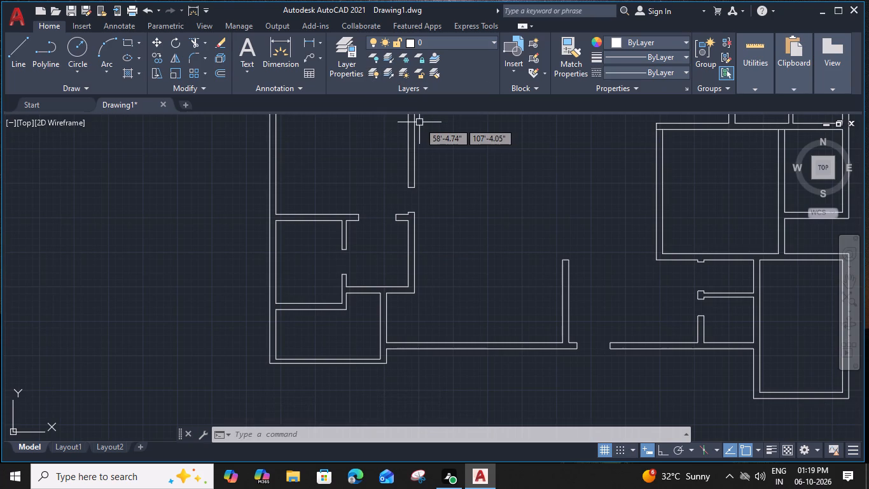
scroll(445, 146, "down", 1)
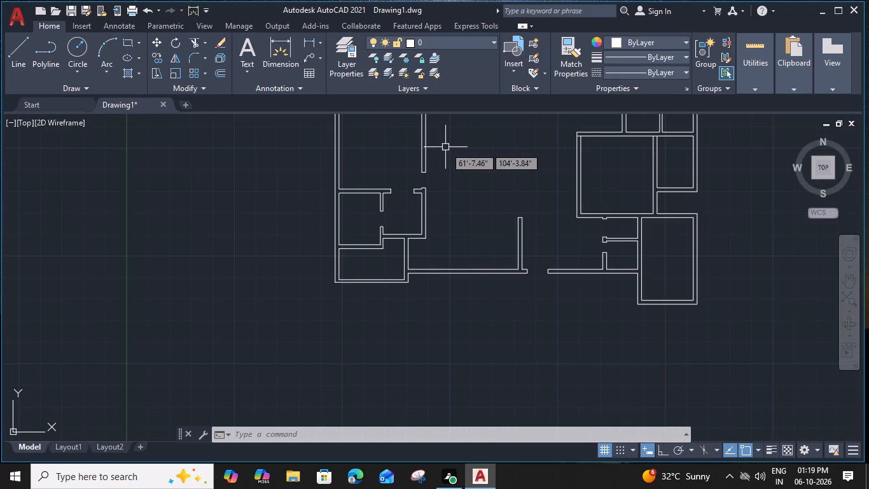
middle_click_drag(445, 147, 443, 183)
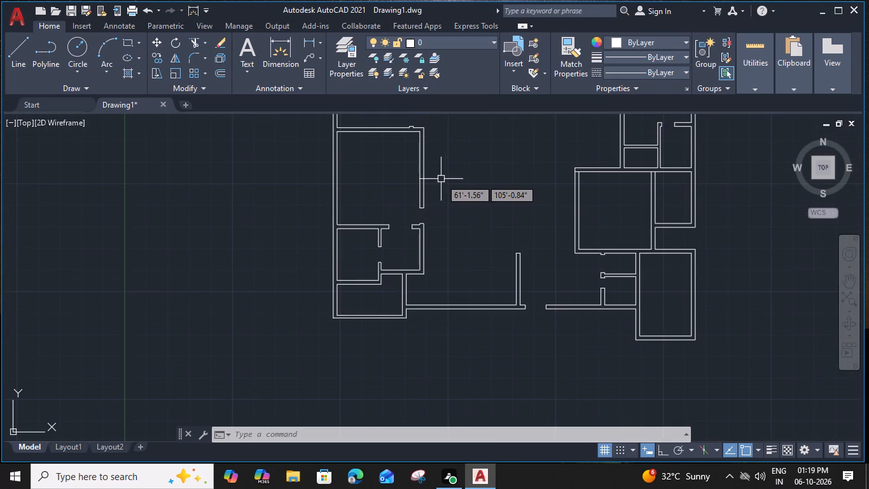
key("ctrl+3")
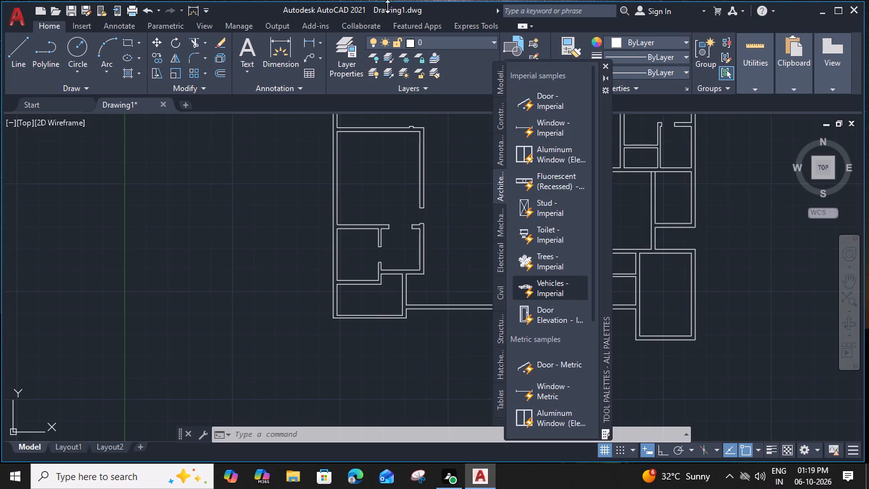
left_click(543, 101)
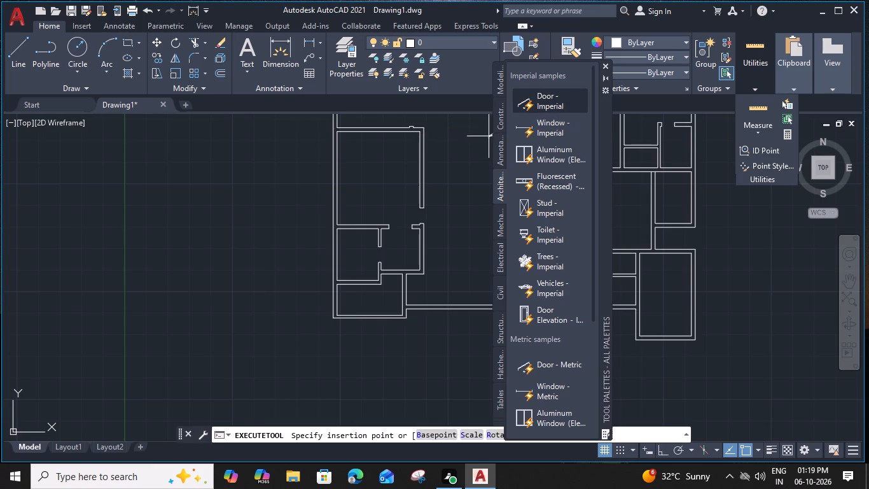
left_click(423, 222)
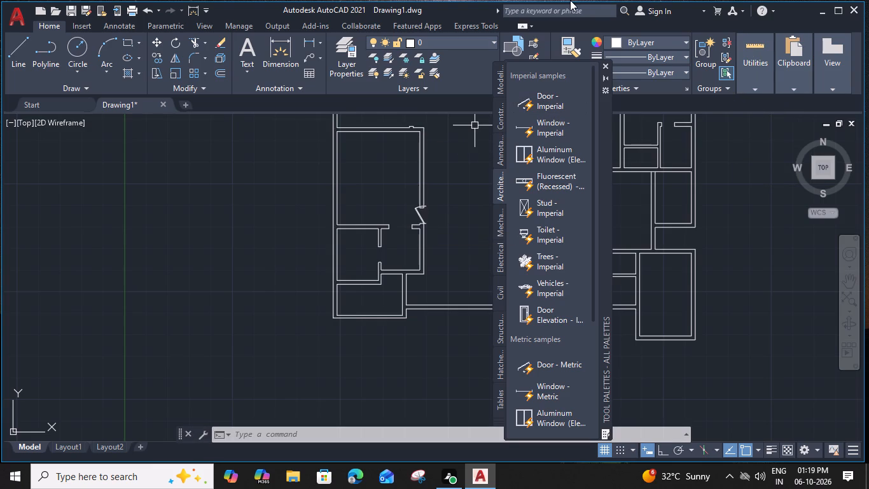
left_click(607, 66)
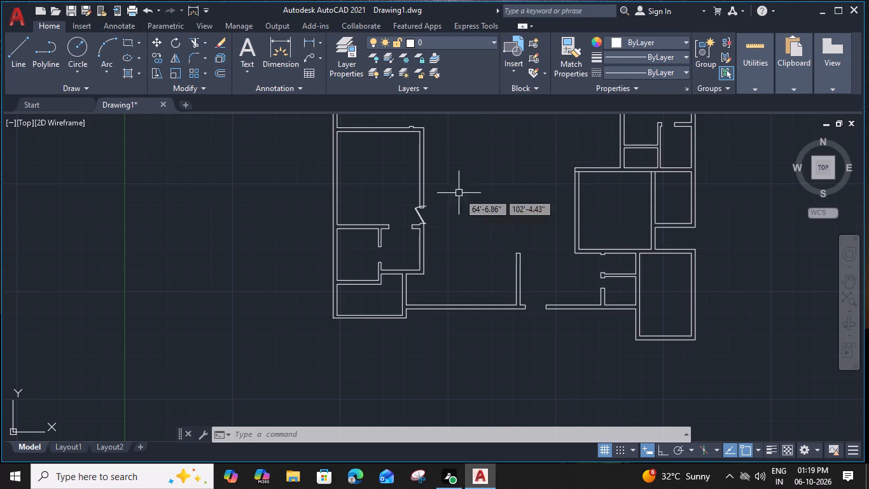
Move the inserted door so the outer end of its lower jamb line meets the wall's outer corner at the opening.
scroll(415, 210, "up", 3)
left_click(417, 213)
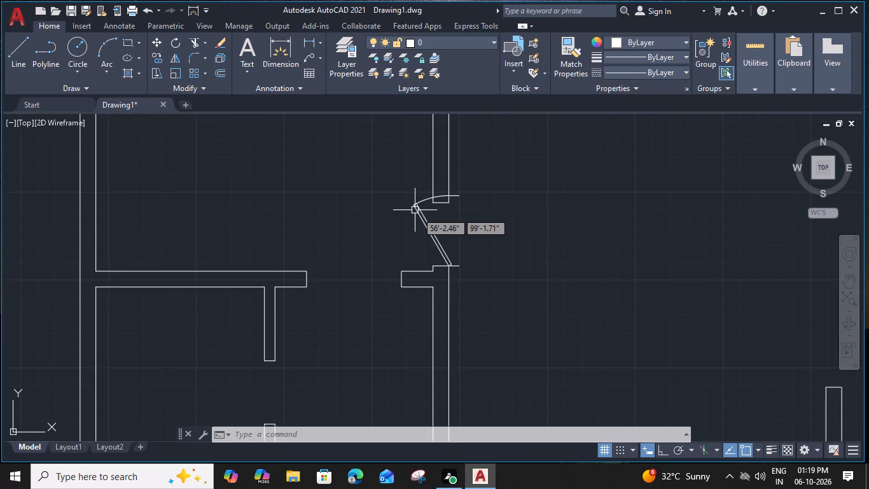
key("m")
key("space")
scroll(467, 266, "up", 2)
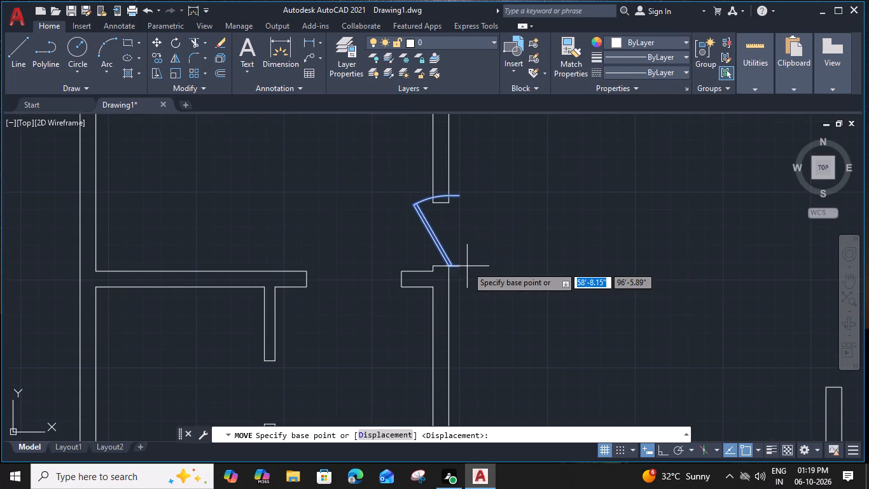
left_click(450, 265)
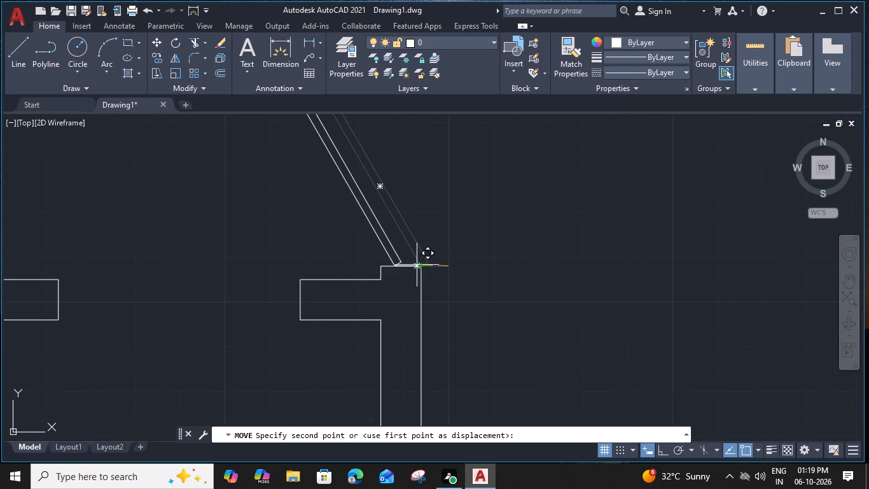
left_click(419, 267)
Set the door's opening angle to Open 90º.
scroll(419, 264, "down", 2)
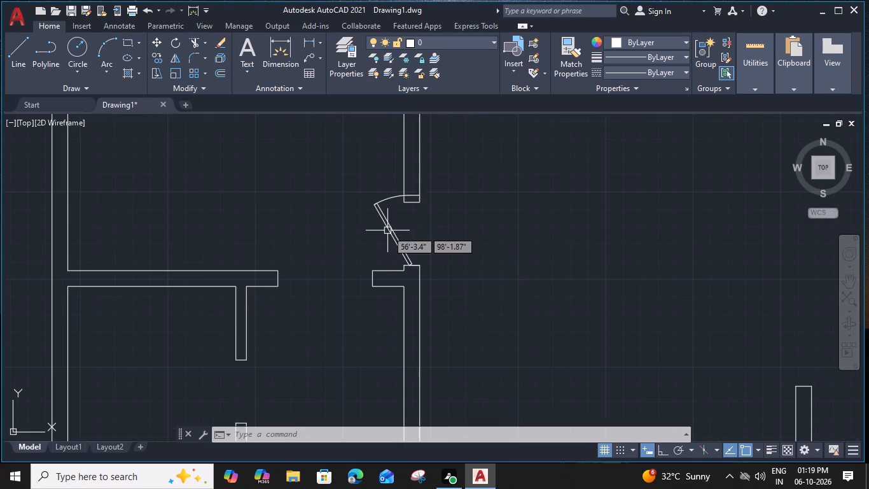
left_click(390, 230)
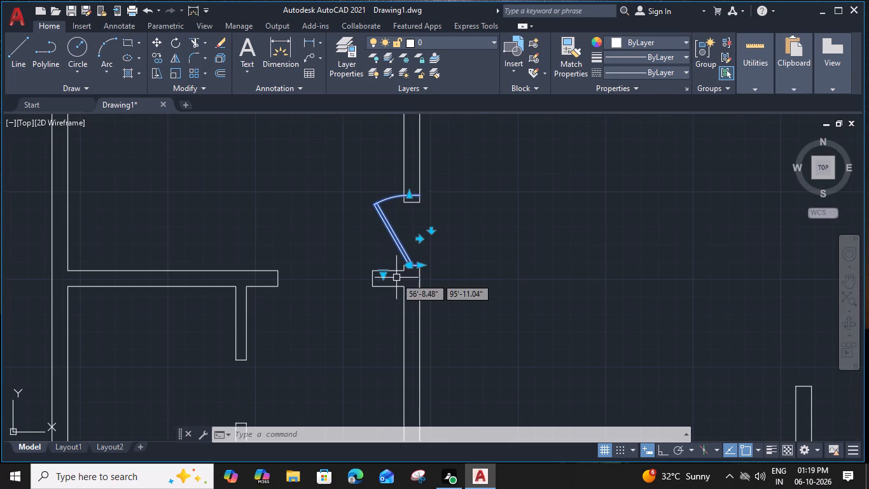
left_click(386, 274)
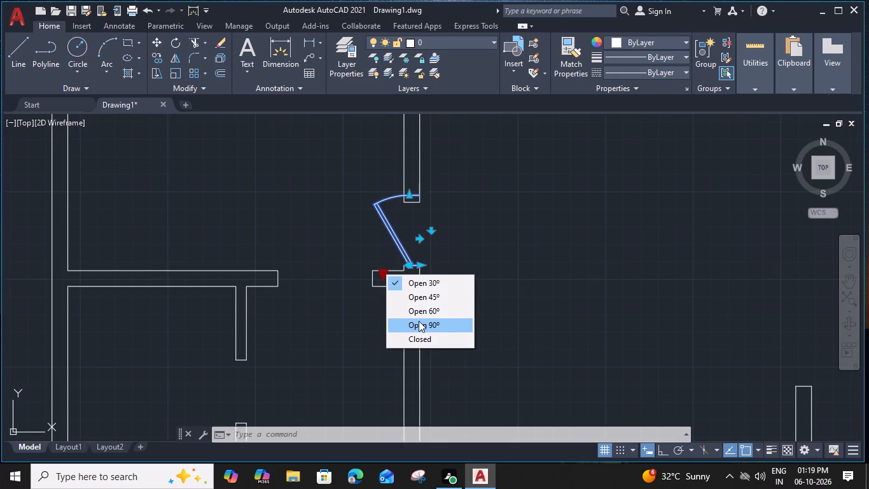
left_click(419, 321)
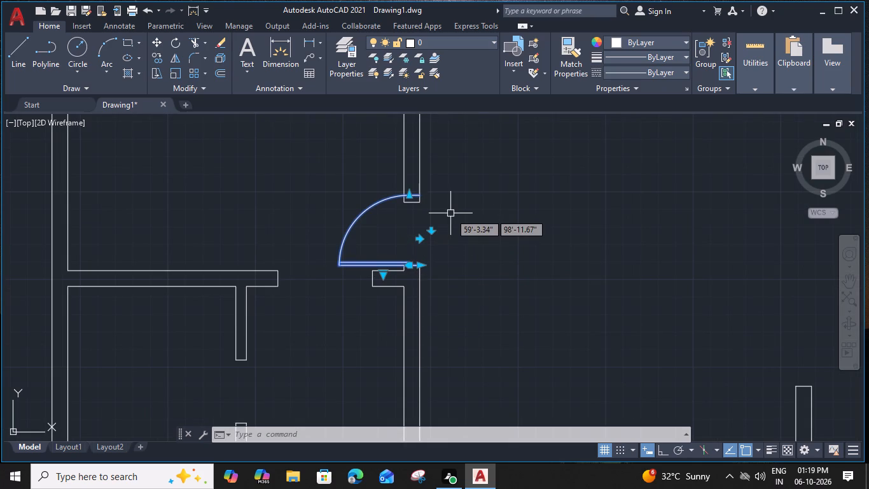
Scale the door by reference from its lower outer jamb corner so its upper jamb line meets the opening's upper wall corner.
type("SC")
key("space")
scroll(428, 262, "up", 2)
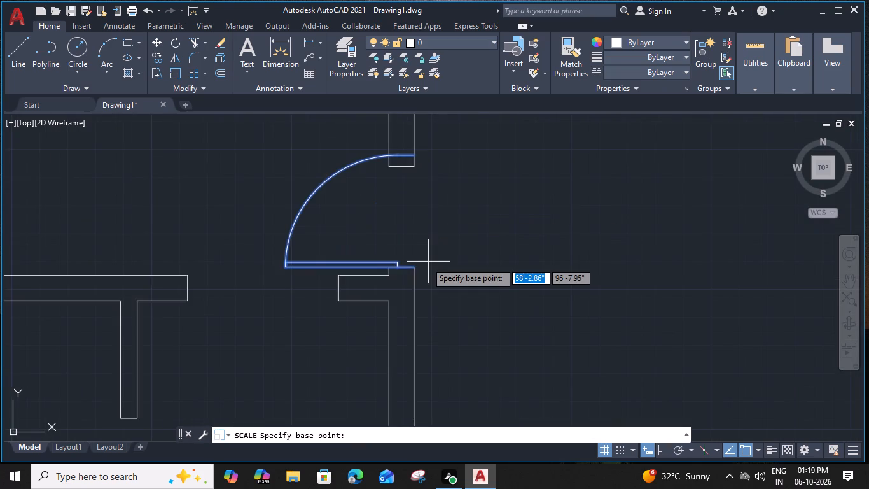
left_click(407, 271)
middle_click_drag(408, 202, 405, 280)
type("R")
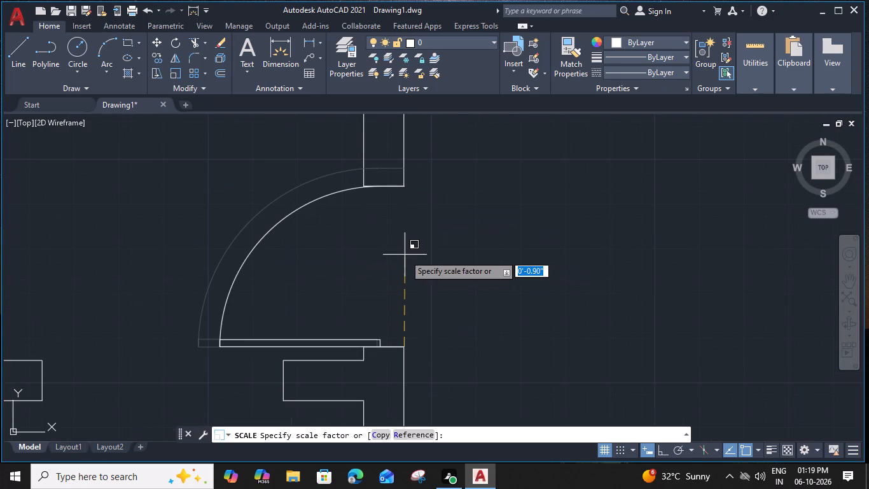
key("space")
left_click(405, 348)
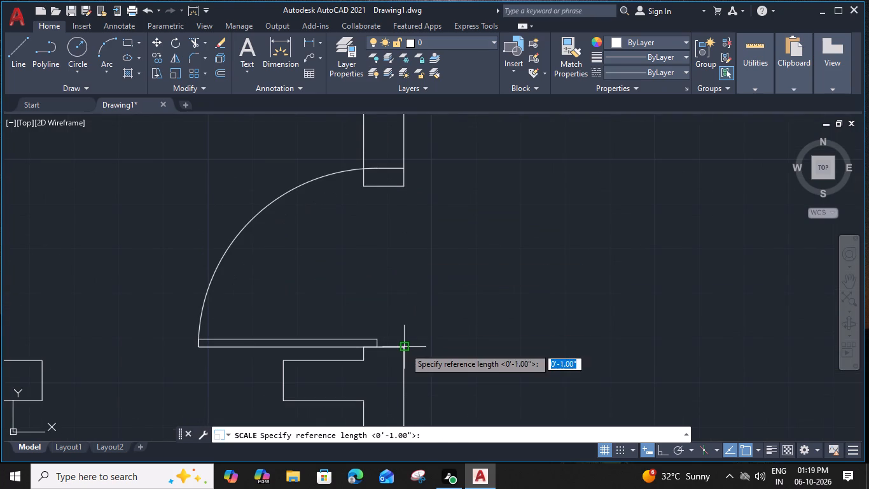
left_click(404, 166)
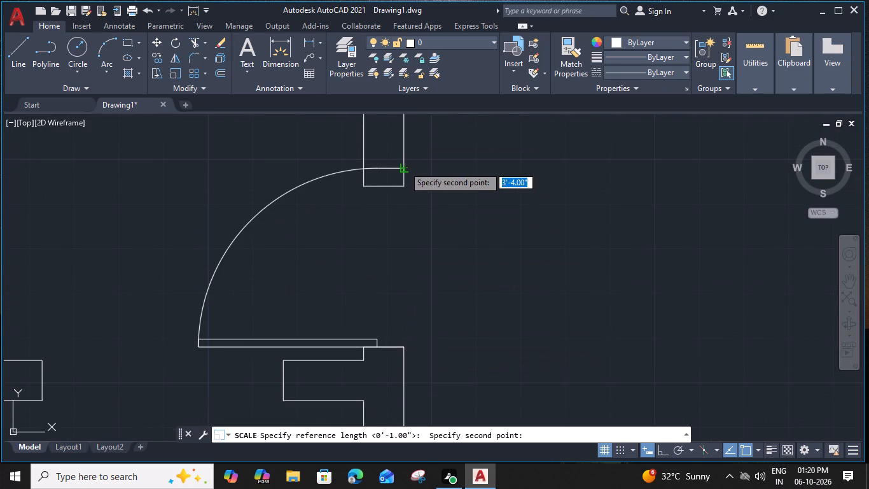
left_click(404, 188)
Offset the east jamb line of the opening in the large room's south wall 9" west, and offset that copy 6" further west.
scroll(404, 188, "down", 4)
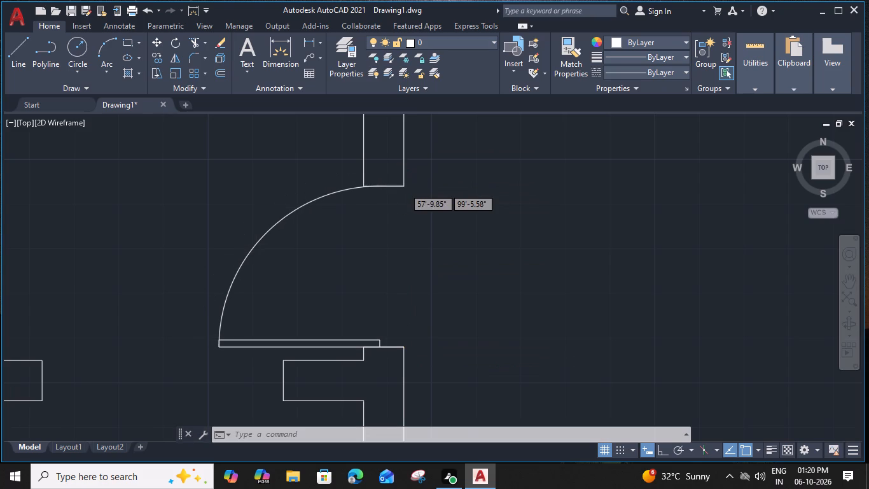
middle_click_drag(334, 235, 462, 221)
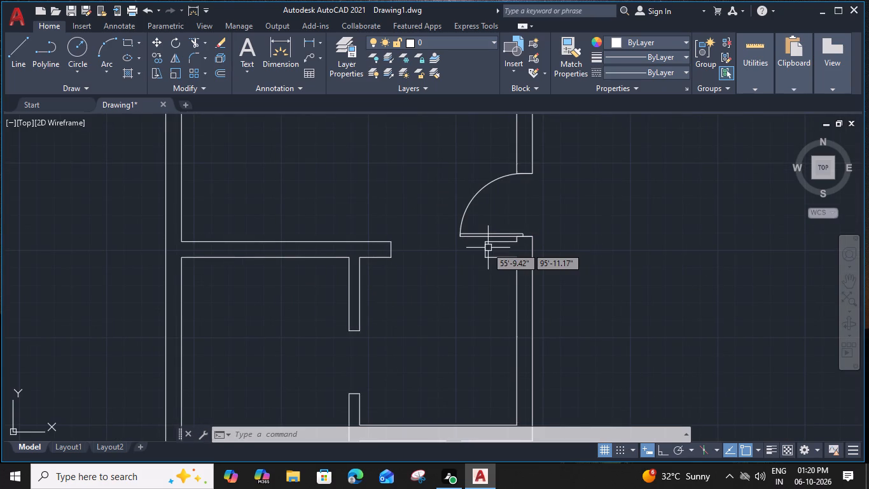
left_click(482, 247)
key("o")
key("space")
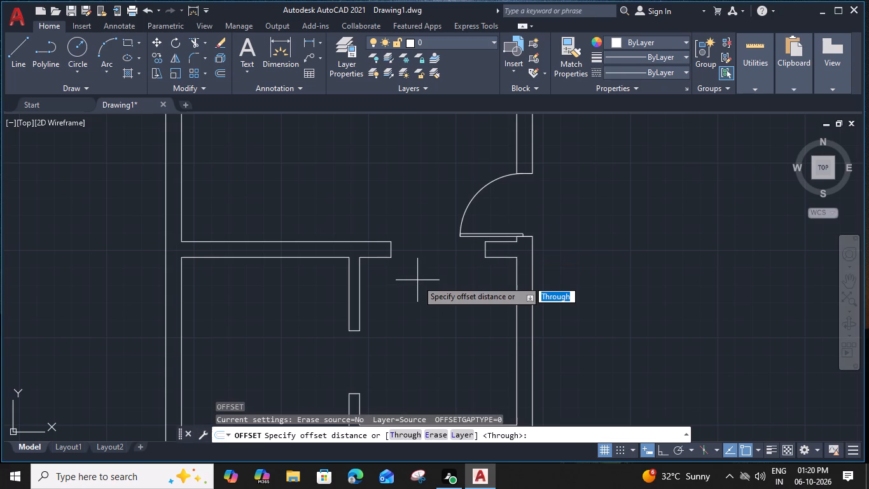
key("9")
key("shift+quotedbl")
key("Return")
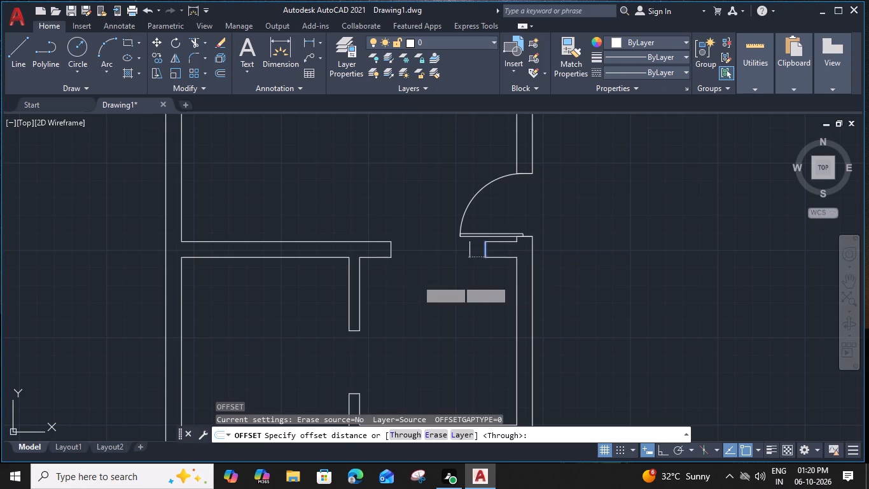
left_click(415, 274)
scroll(462, 252, "up", 2)
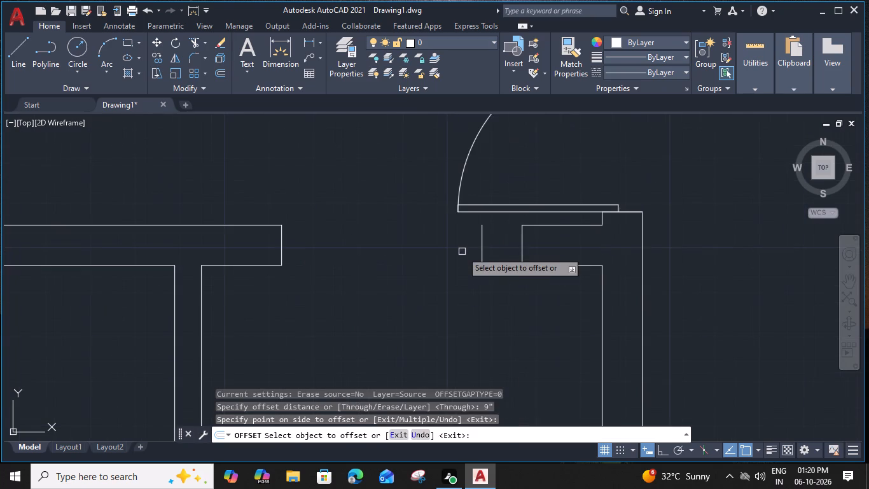
left_click(480, 246)
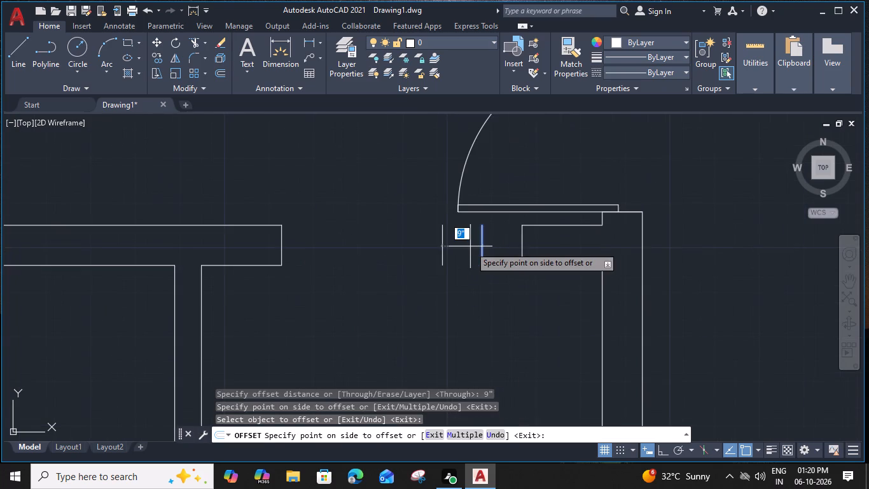
type("6\"")
key("Return")
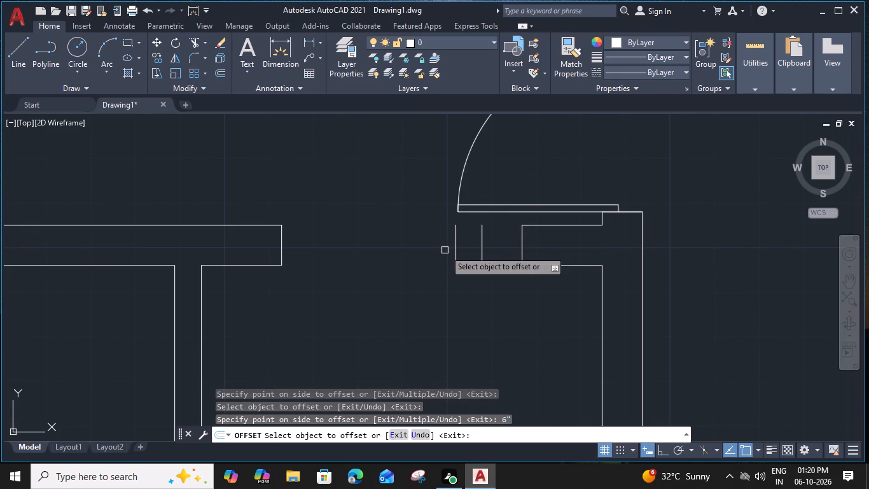
Offset the same opening's west jamb line 9" west into the wall.
left_click(281, 243)
left_click(260, 243)
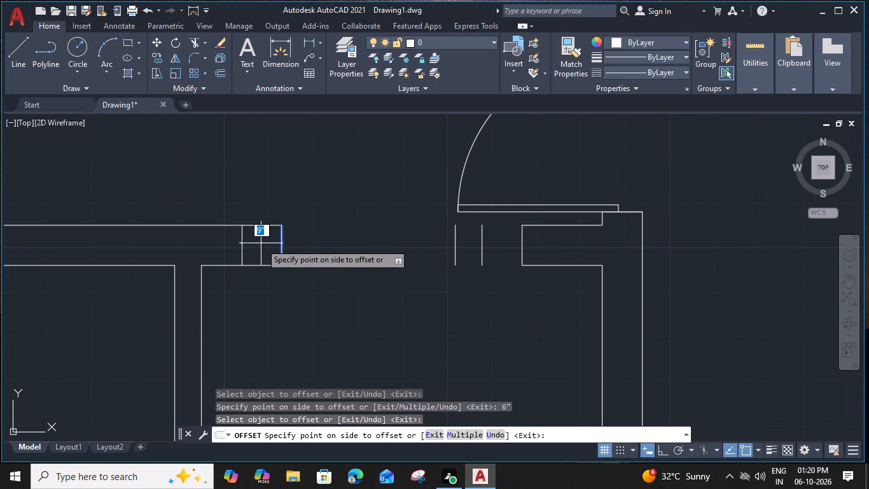
key("Escape")
Extend both faces of the opening's east wall stub to the westernmost offset line and remove the two jamb lines inside it.
type("EX")
key("space")
left_click(548, 223)
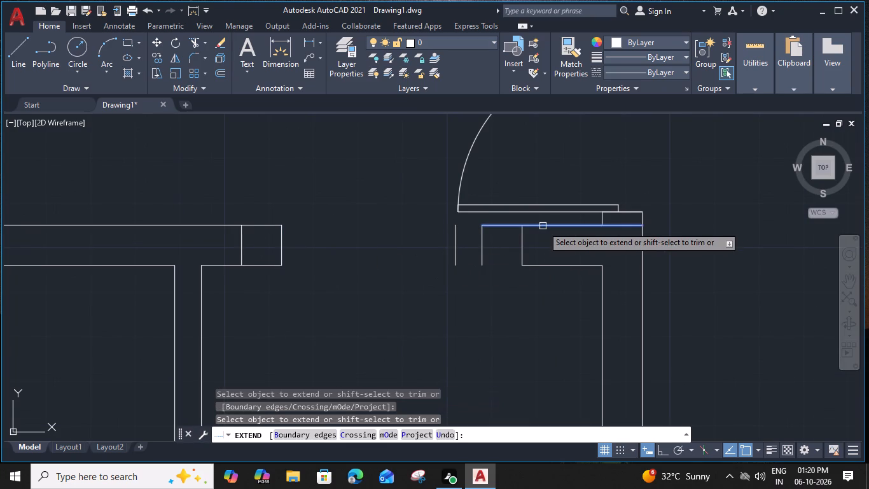
left_click(511, 225)
left_click(540, 266)
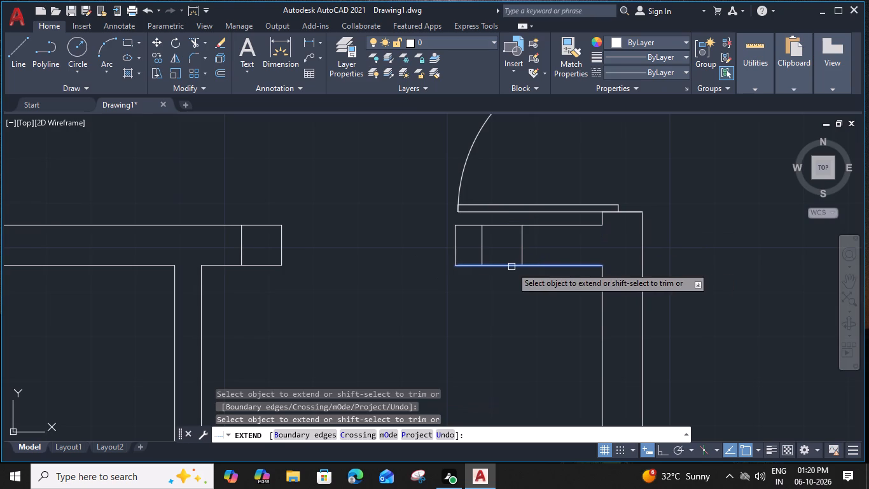
left_click(511, 267)
left_click(522, 248, "shift")
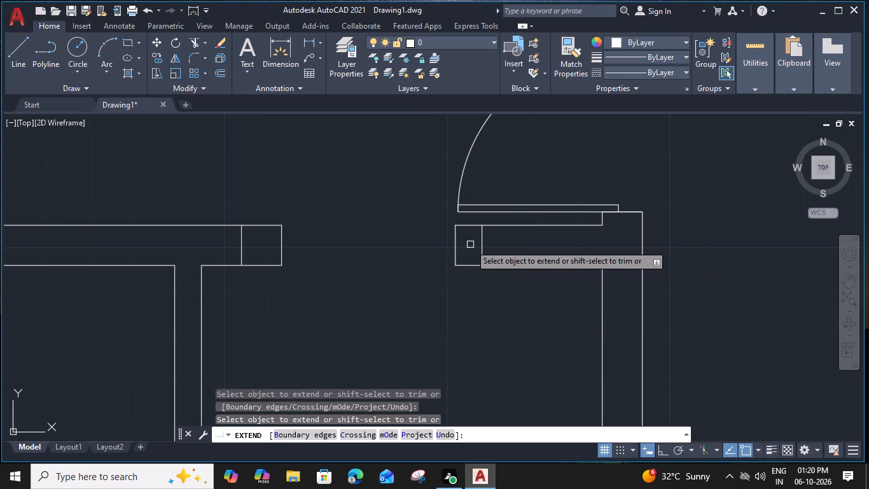
left_click(479, 245, "shift")
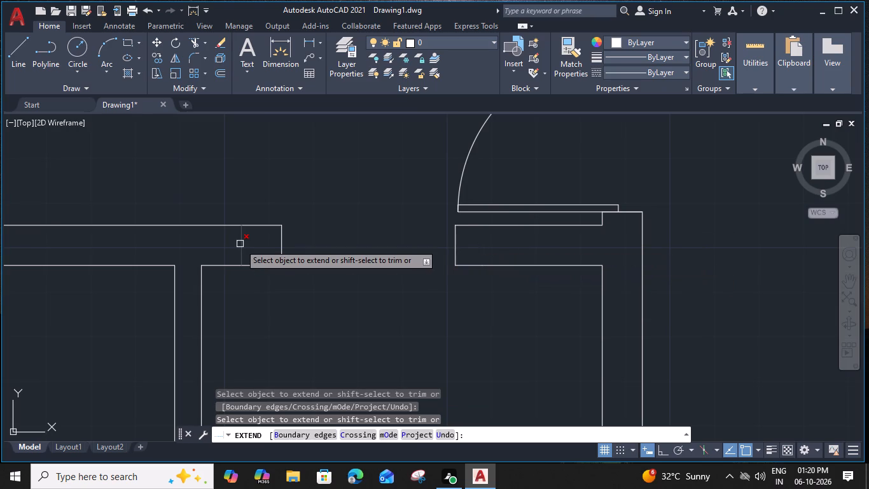
Trim the opening's west wall stub back to the 9" offset line, removing the old jamb line and both projecting wall faces.
left_click(280, 244, "shift")
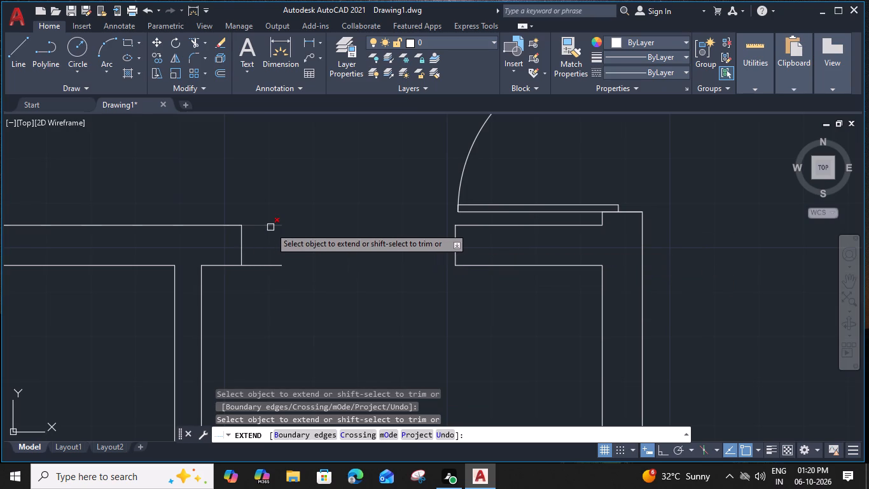
left_click(270, 227, "shift")
left_click(267, 264, "shift")
key("Escape")
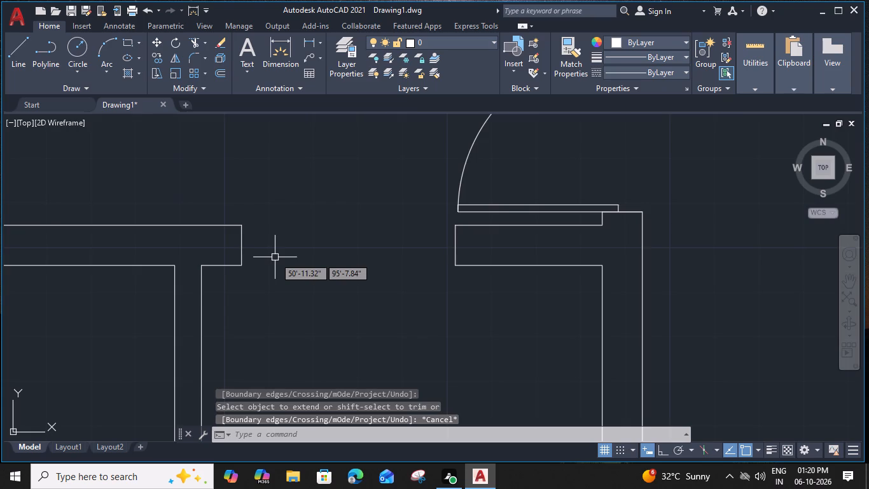
Copy the fitted door from its lower outer corner to the opening in the partition between the two small southwest rooms.
scroll(359, 236, "down", 3)
middle_click_drag(365, 237, 487, 223)
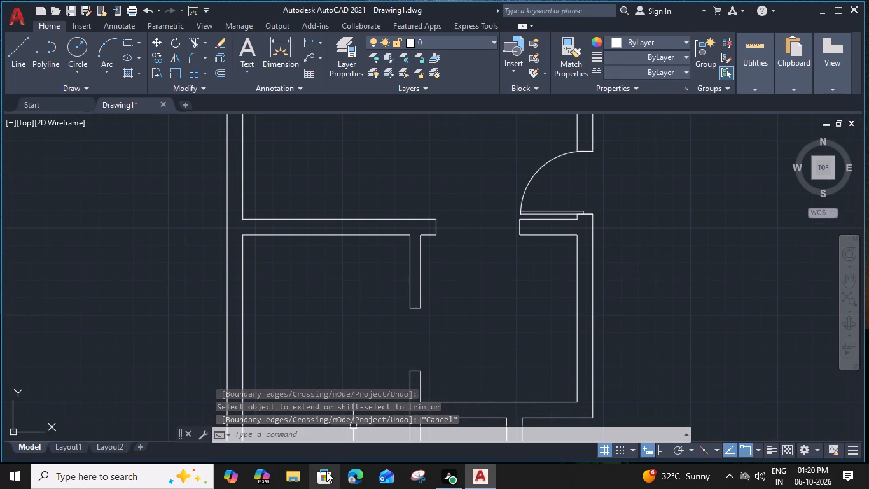
scroll(504, 184, "down", 2)
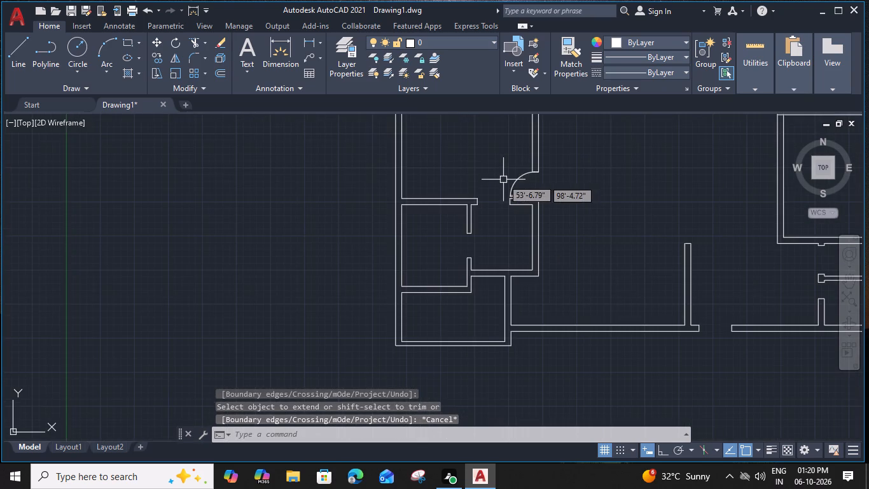
middle_click_drag(488, 166, 478, 152)
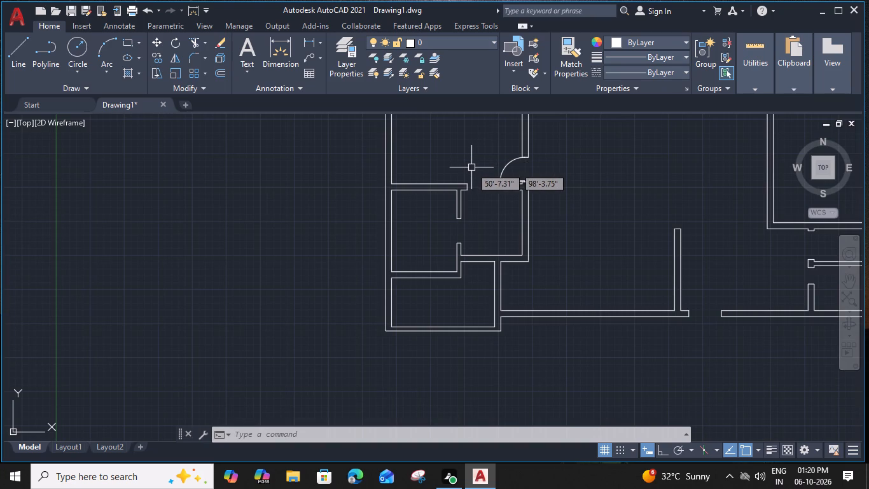
middle_click_drag(517, 171, 409, 203)
scroll(410, 206, "down", 1)
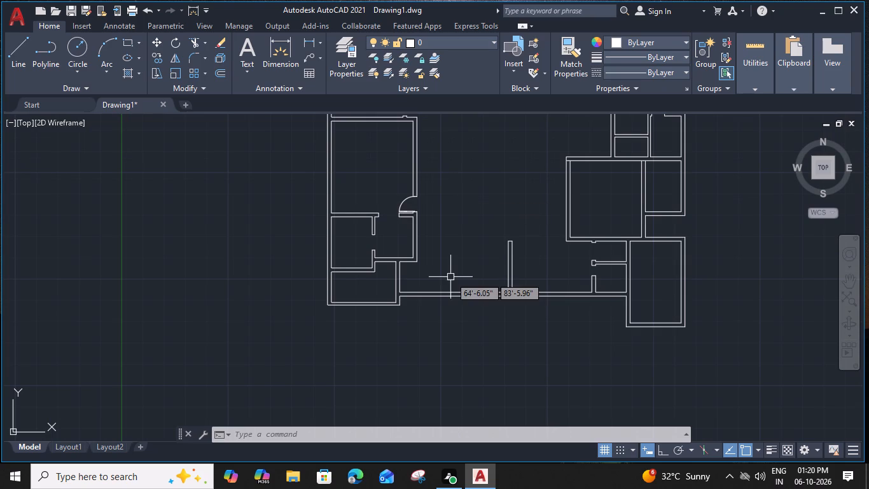
scroll(405, 192, "up", 2)
left_click(406, 203)
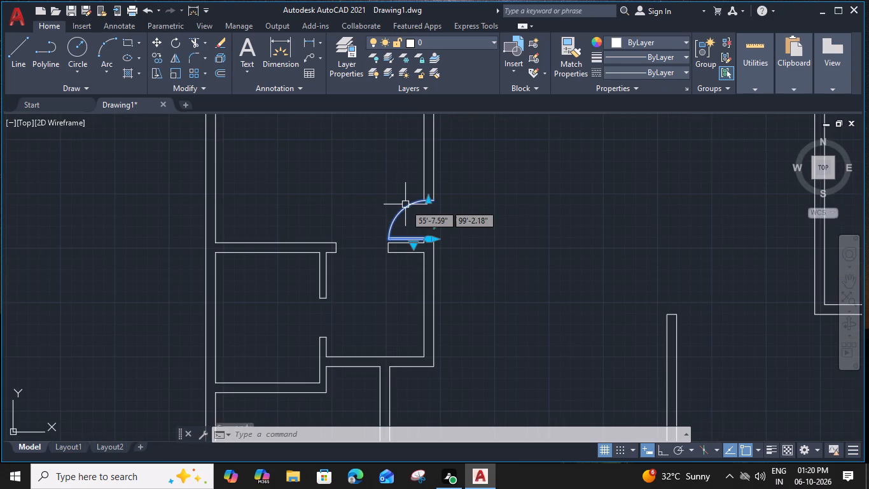
type("CO")
key("space")
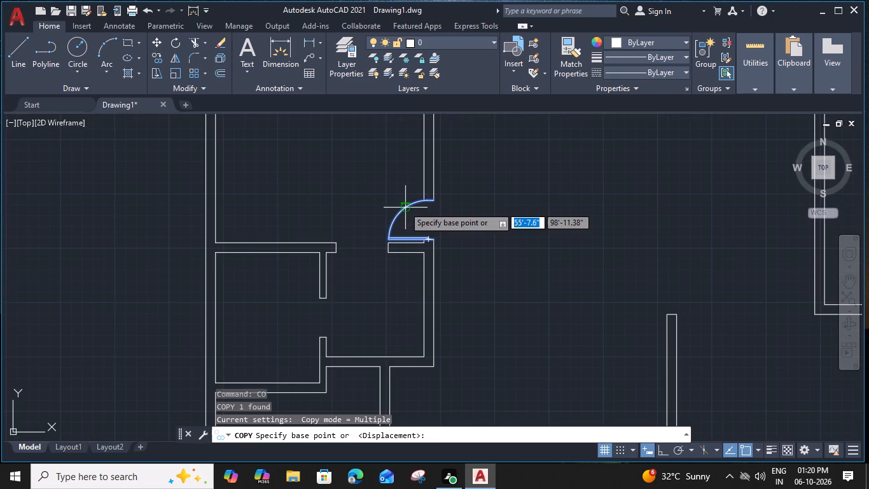
left_click(437, 242)
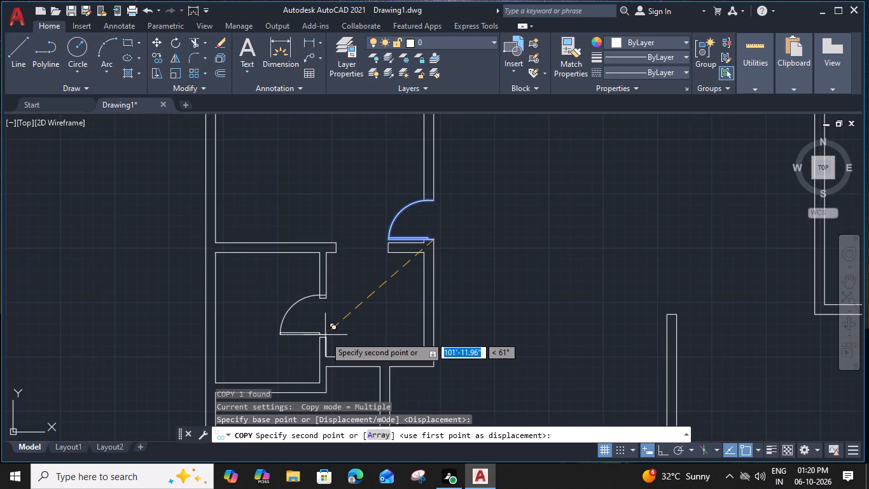
left_click(326, 337)
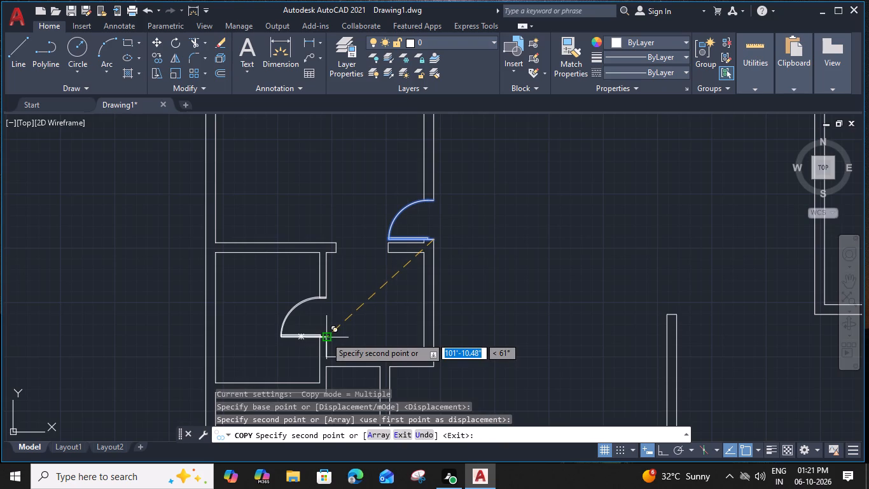
Place another copy of the door at the lower outer corner of the opening in the northwest room's east wall.
scroll(368, 190, "down", 2)
middle_click_drag(368, 190, 355, 309)
scroll(369, 232, "up", 4)
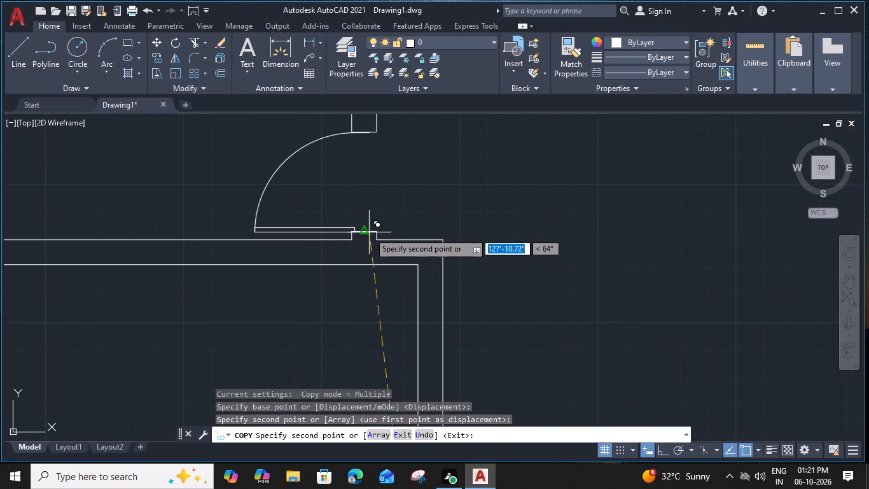
left_click(379, 230)
Place another copy of the door at the lower east corner of the opening in the northeast room's west wall.
scroll(418, 177, "down", 2)
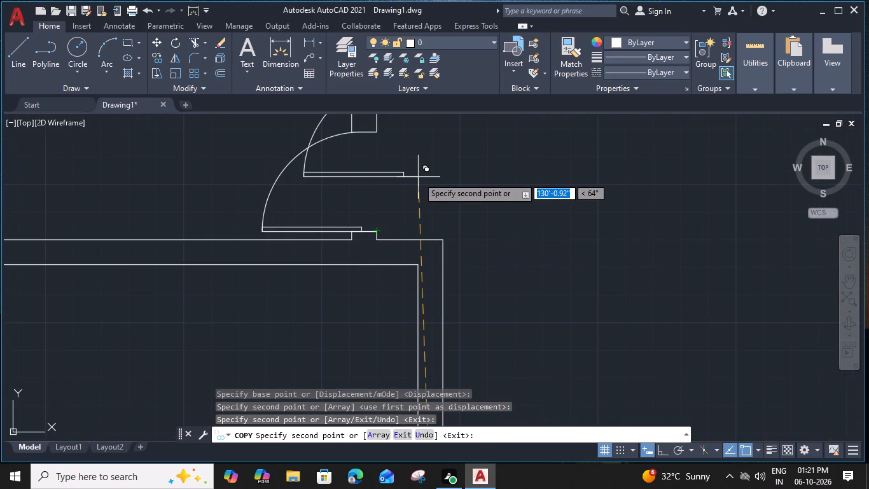
middle_click_drag(508, 199, 212, 191)
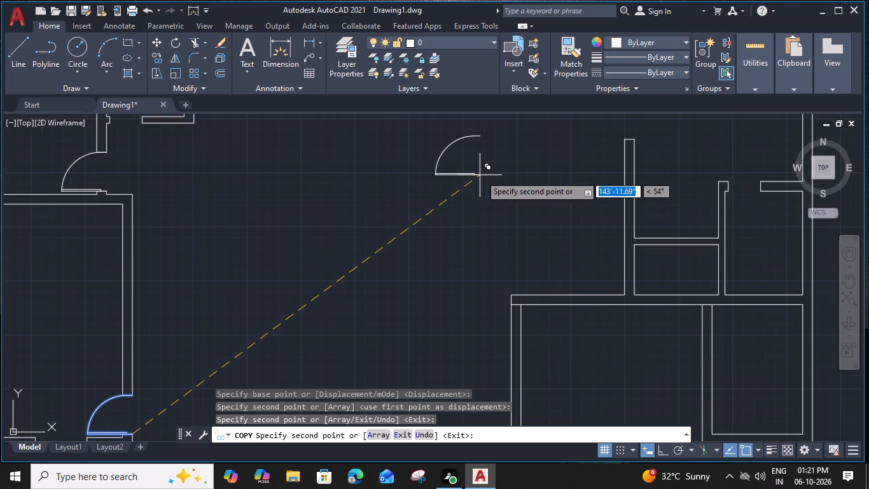
middle_click_drag(480, 176, 195, 274)
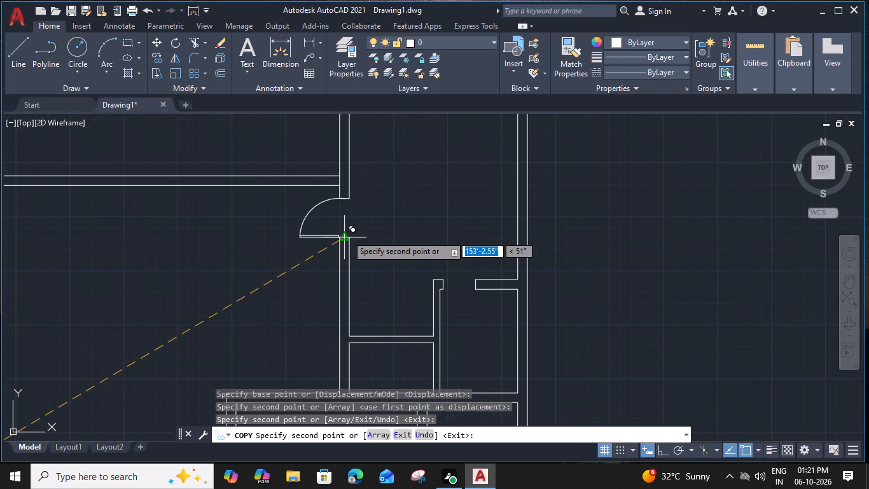
left_click(349, 235)
Place a last door copy at the lower east corner of the opening in the small southeast room's west wall.
scroll(344, 239, "down", 2)
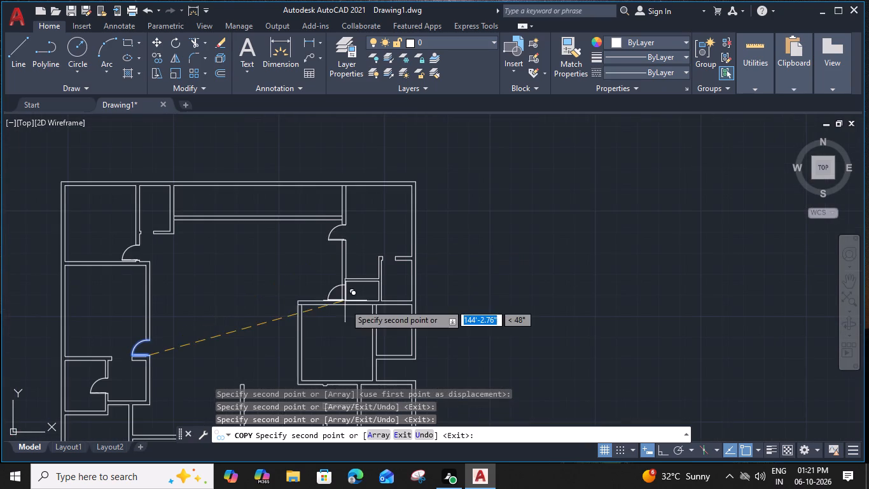
middle_click_drag(347, 304, 384, 150)
scroll(363, 260, "up", 3)
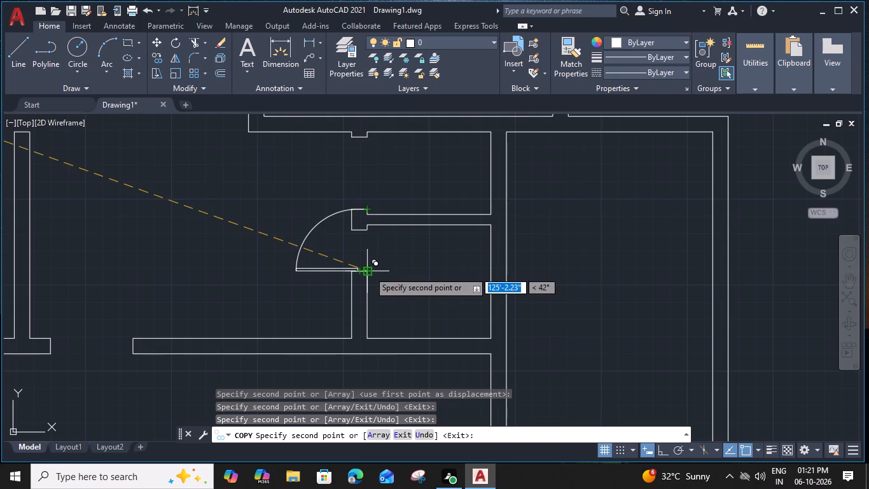
left_click(369, 271)
key("Escape")
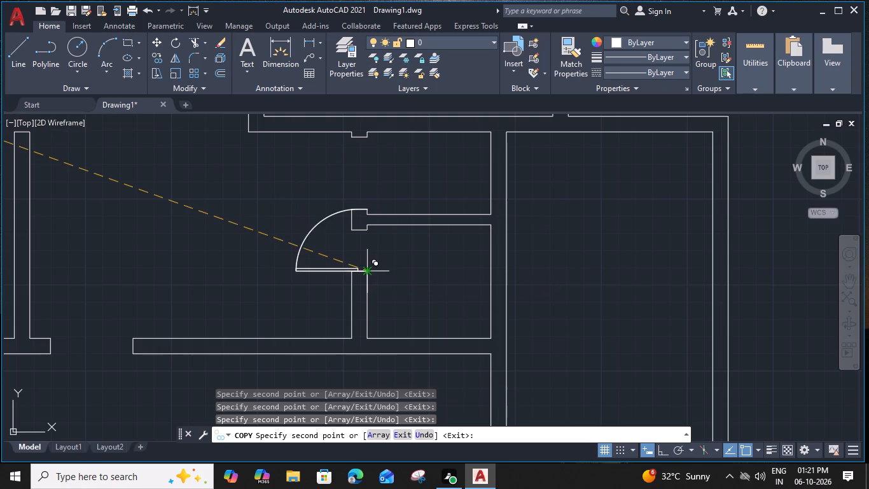
Scale the small southeast room's door by reference from its lower east corner so it fits the opening's width.
left_click(309, 267)
type("SC")
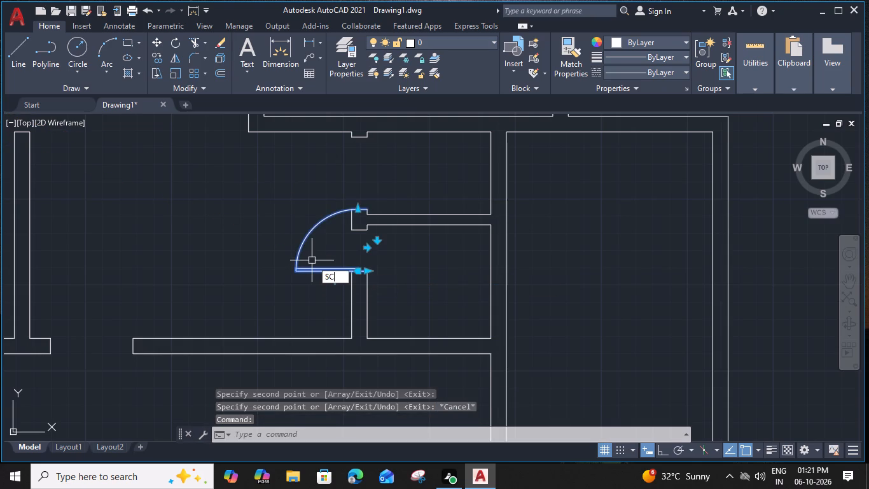
key("space")
left_click(369, 270)
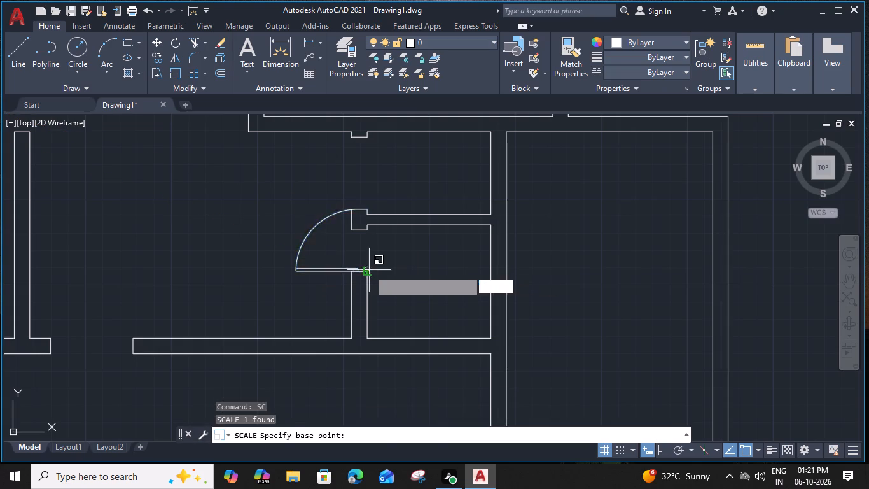
key("r")
key("space")
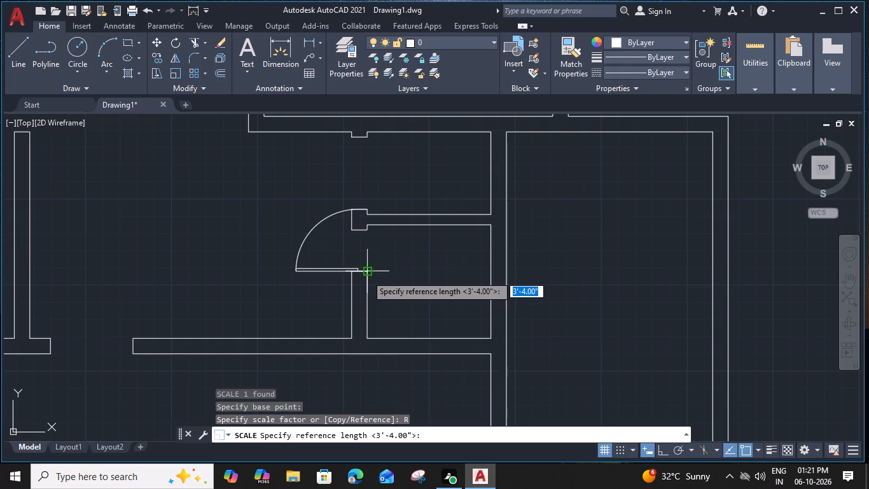
left_click(368, 272)
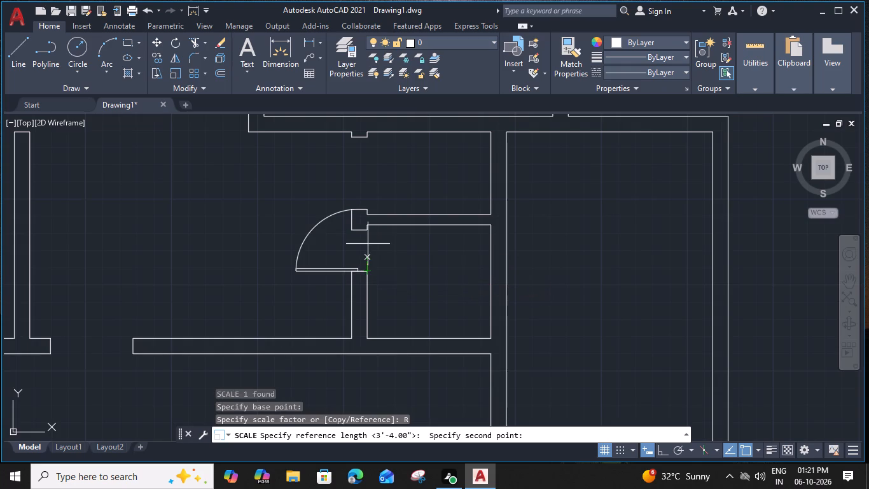
left_click(368, 208)
left_click(368, 232)
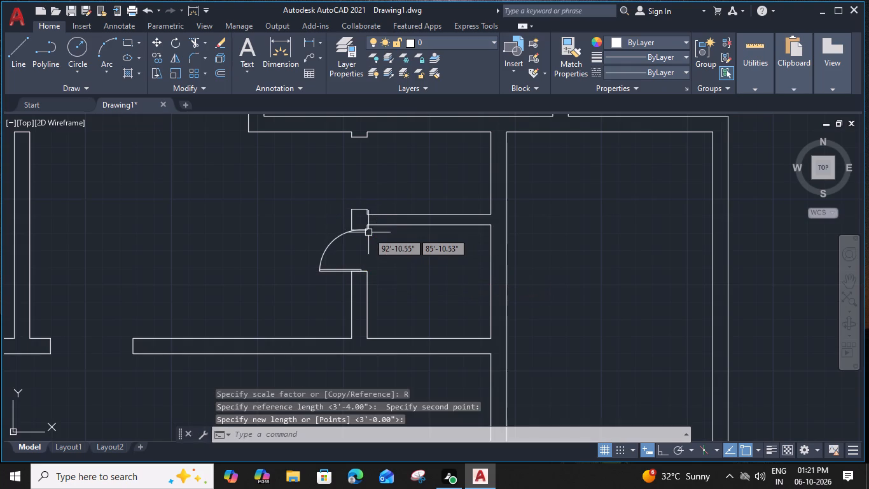
Flip the small southeast room's door so it swings east into the room and hangs on the north jamb.
left_click(331, 248)
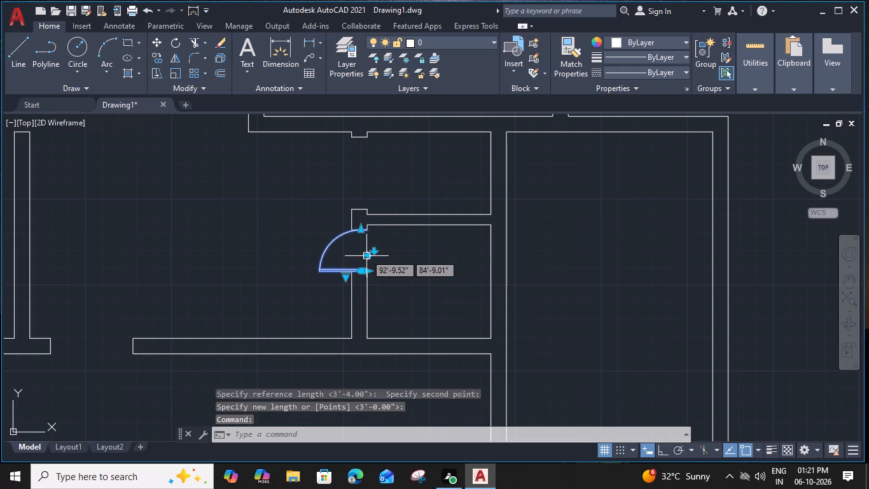
left_click(366, 254)
left_click(352, 252)
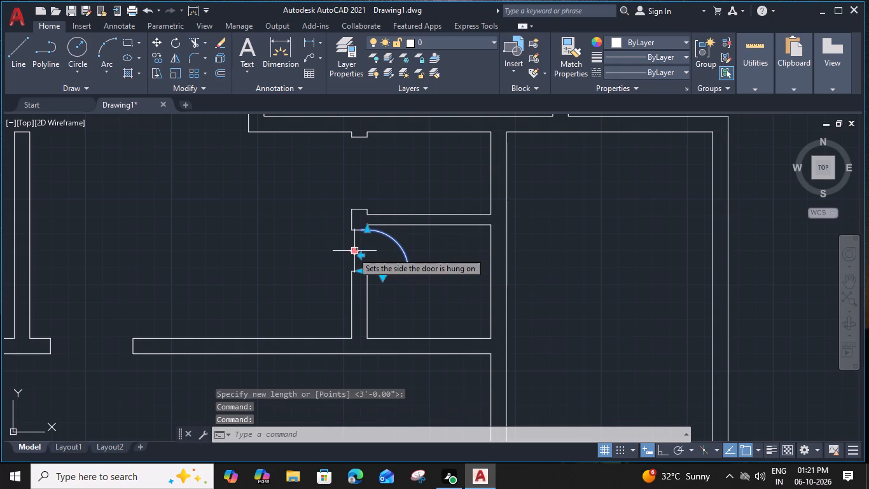
Flip the northeast room's door so it swings east into the room.
scroll(381, 194, "down", 3)
middle_click_drag(348, 187, 375, 225)
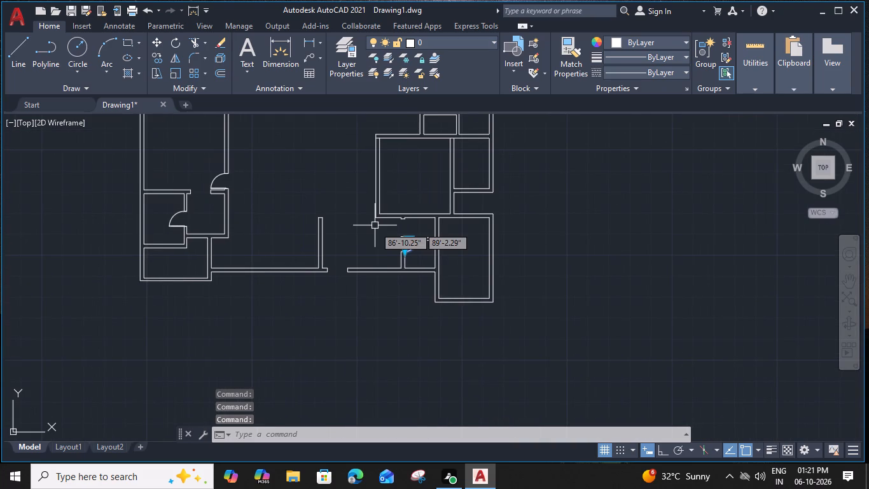
middle_click_drag(260, 187, 246, 286)
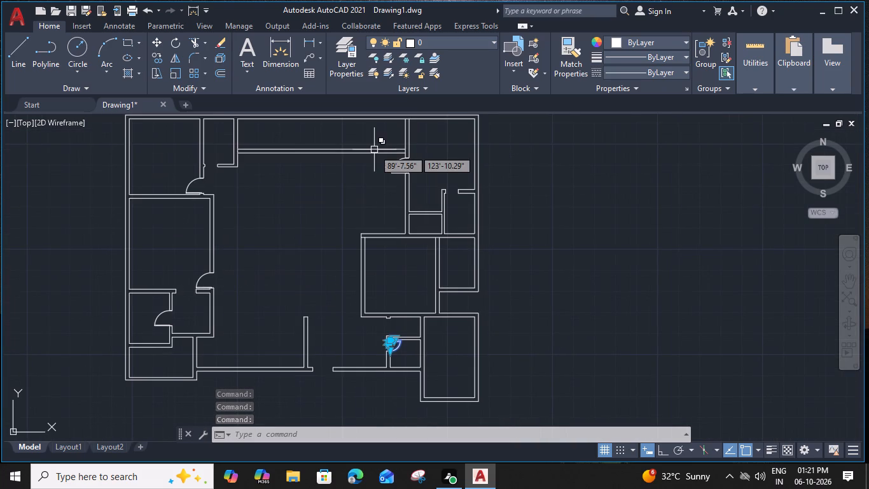
left_click(397, 160)
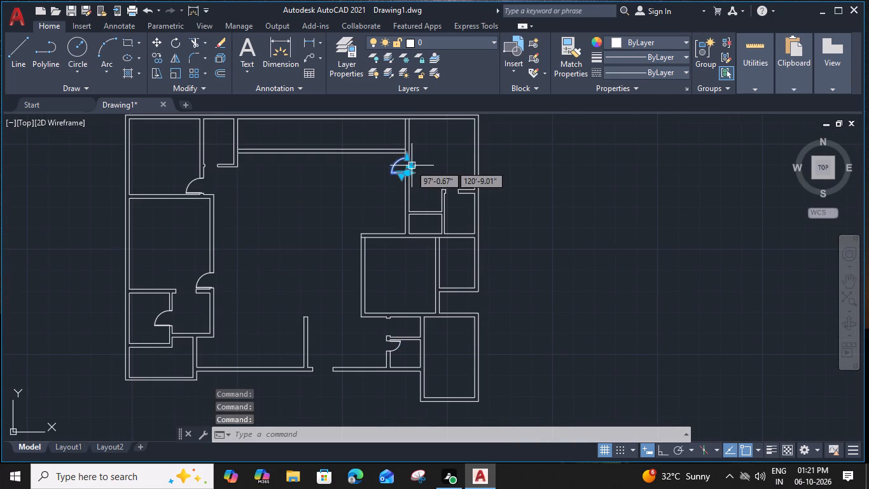
scroll(410, 165, "up", 3)
left_click(402, 173)
key("Escape")
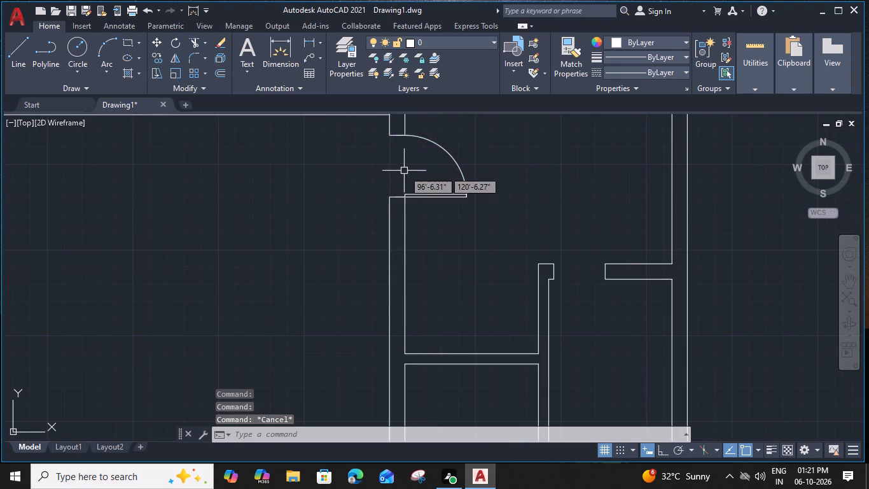
Copy the northeast room's door from its lower west corner to the west jamb of the opening in that room's south wall.
scroll(404, 171, "down", 3)
middle_click_drag(382, 218, 401, 218)
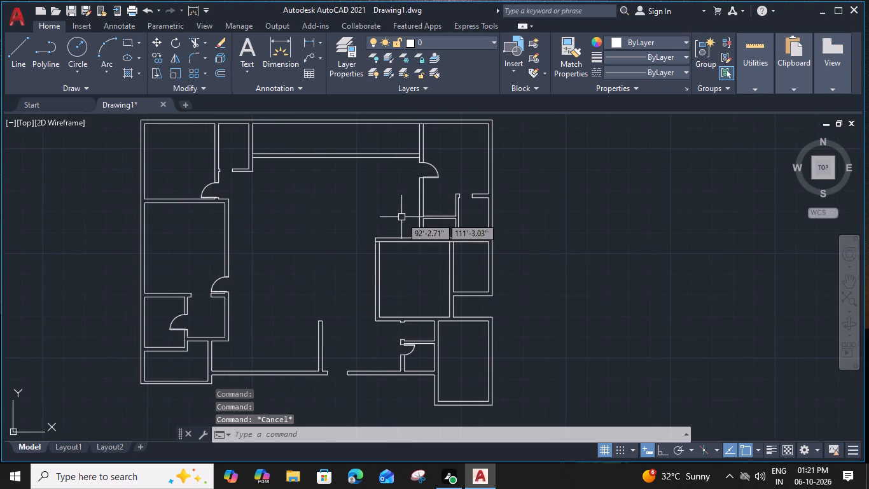
left_click(434, 169)
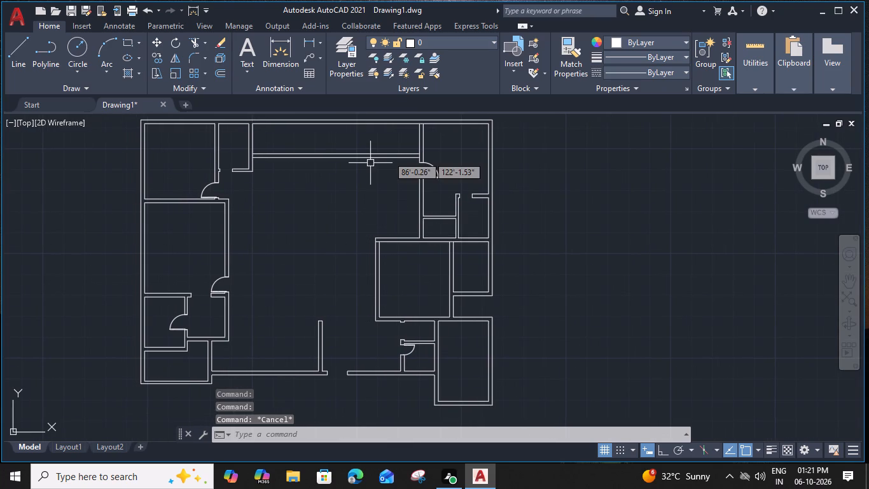
type("CO")
key("space")
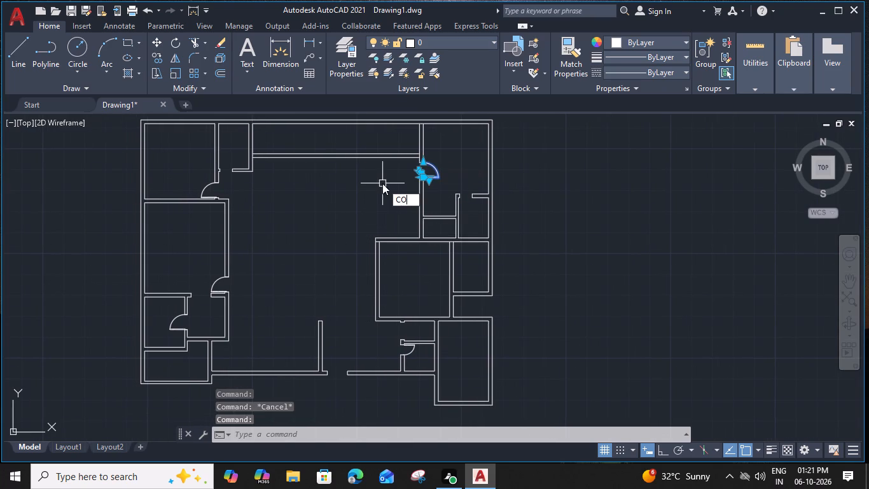
scroll(426, 171, "up", 4)
left_click(391, 198)
scroll(392, 198, "down", 2)
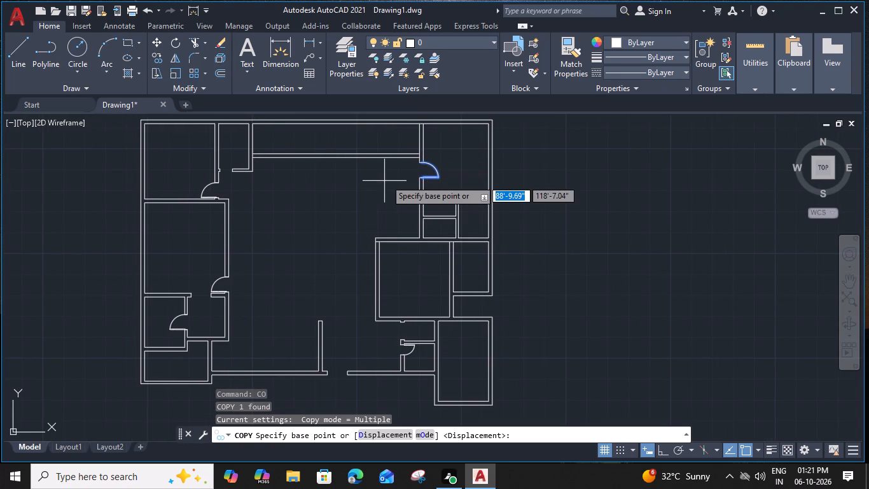
scroll(391, 198, "down", 2)
left_click(457, 229)
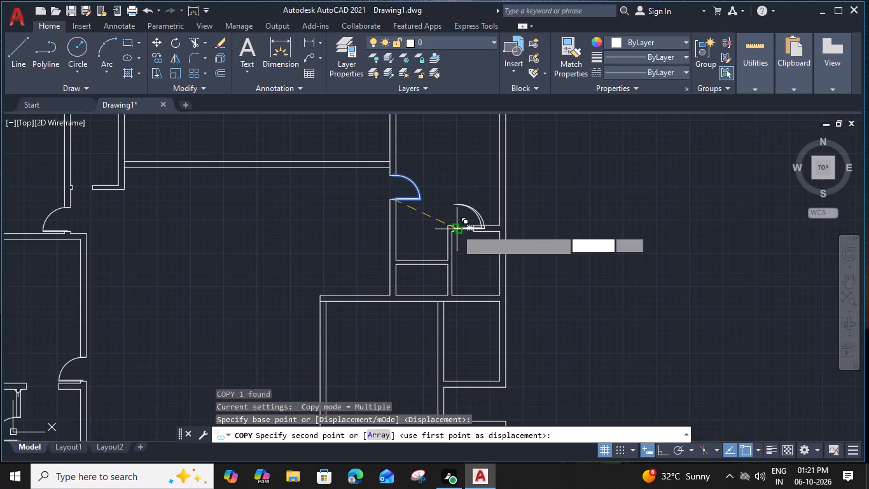
key("Escape")
Rotate the copied door about its hinge end so its leaf points south into the small room below.
left_click(473, 209)
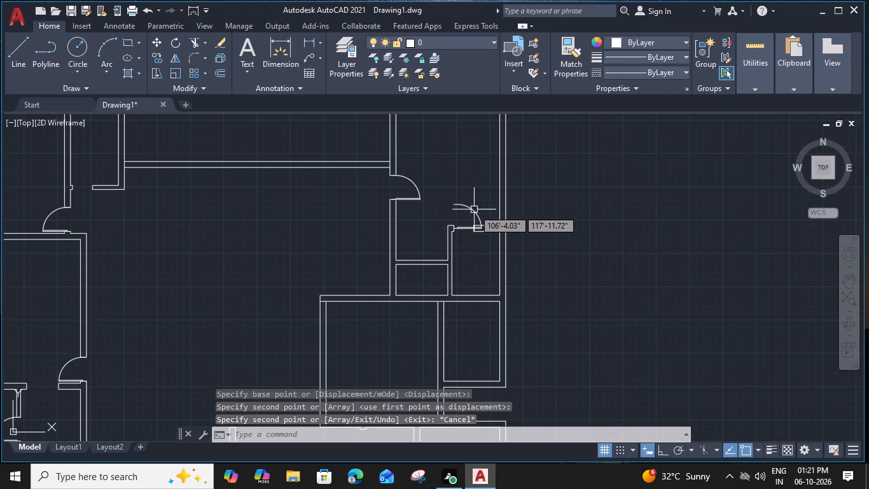
key("r")
key("o")
key("space")
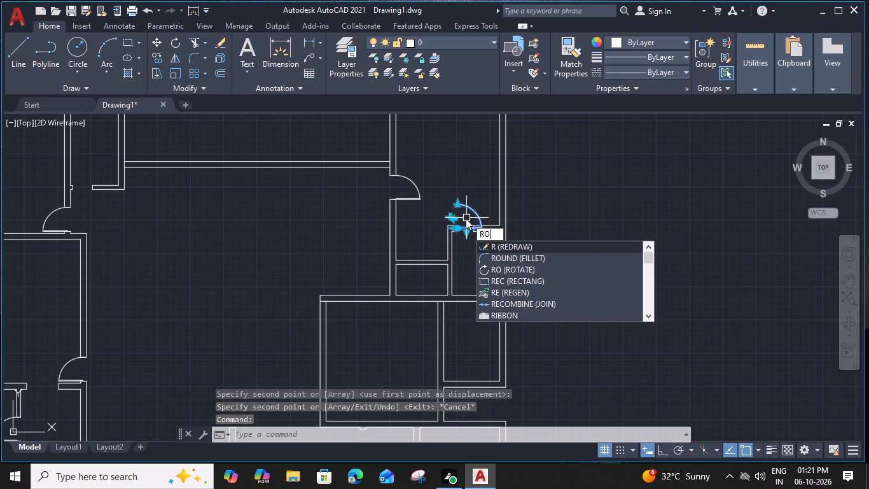
scroll(454, 229, "up", 3)
left_click(454, 228)
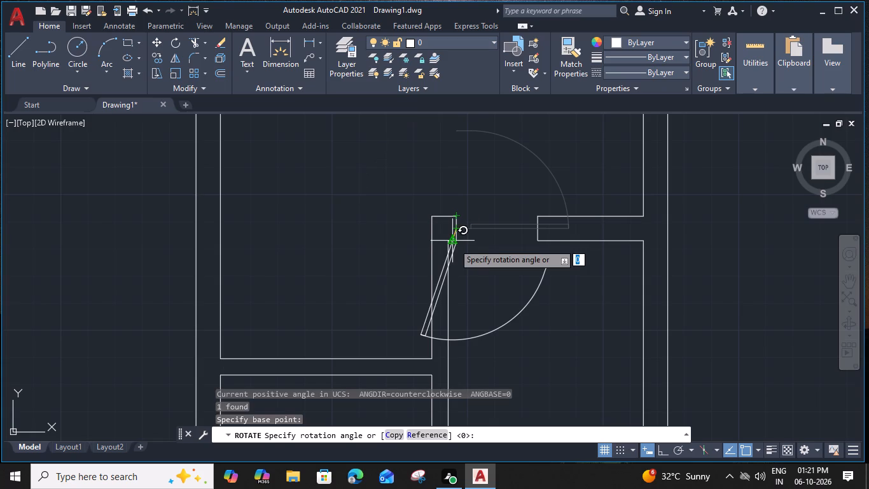
scroll(457, 235, "up", 4)
left_click(455, 237)
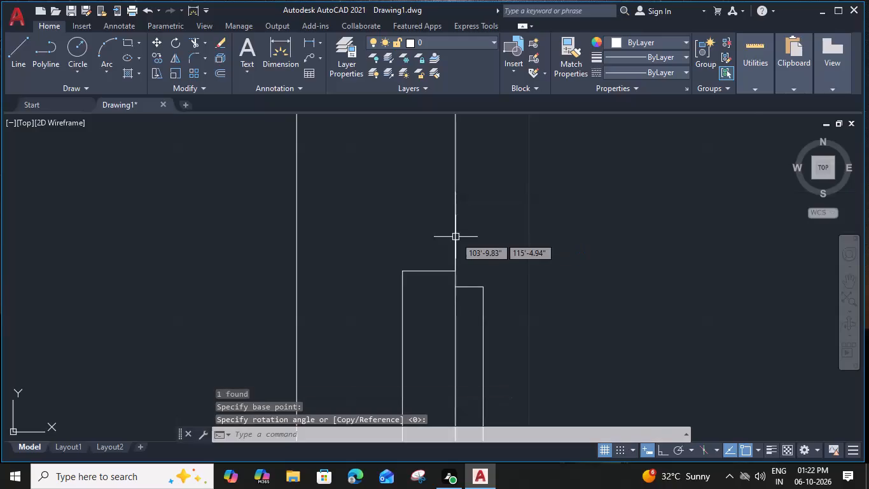
Scale the rotated door by reference from its hinge end so it spans exactly to the opening's east jamb.
scroll(455, 237, "down", 3)
middle_click_drag(501, 254, 492, 229)
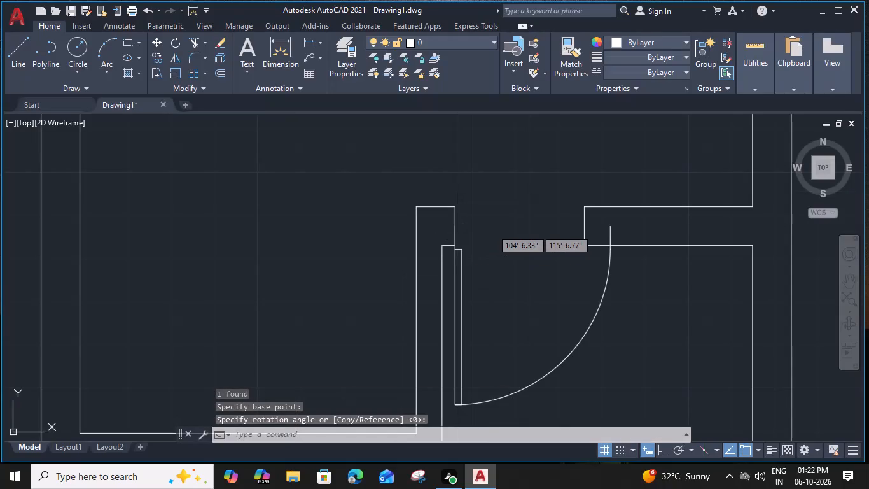
left_click(463, 253)
key("r")
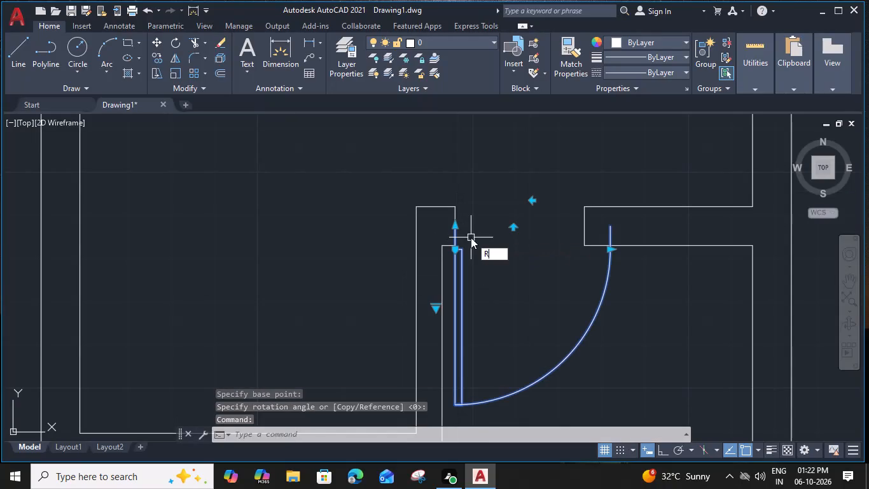
key("BackSpace")
type("SC")
key("space")
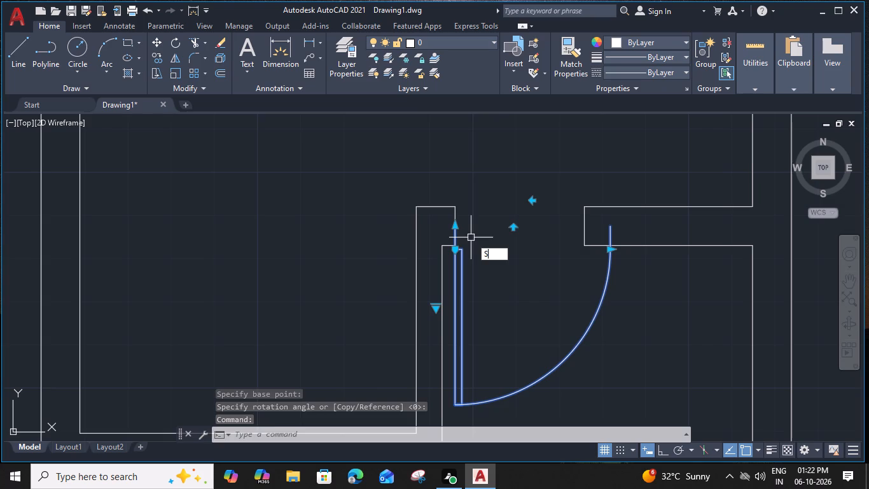
left_click(457, 226)
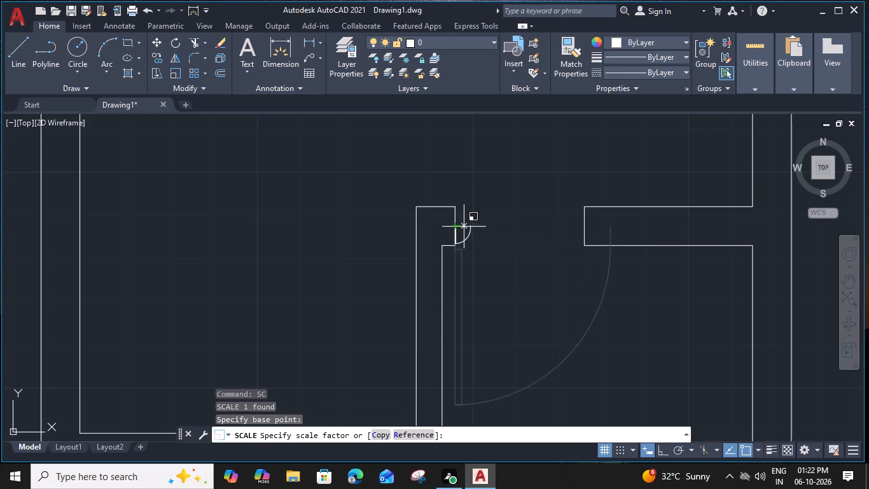
type("R")
key("space")
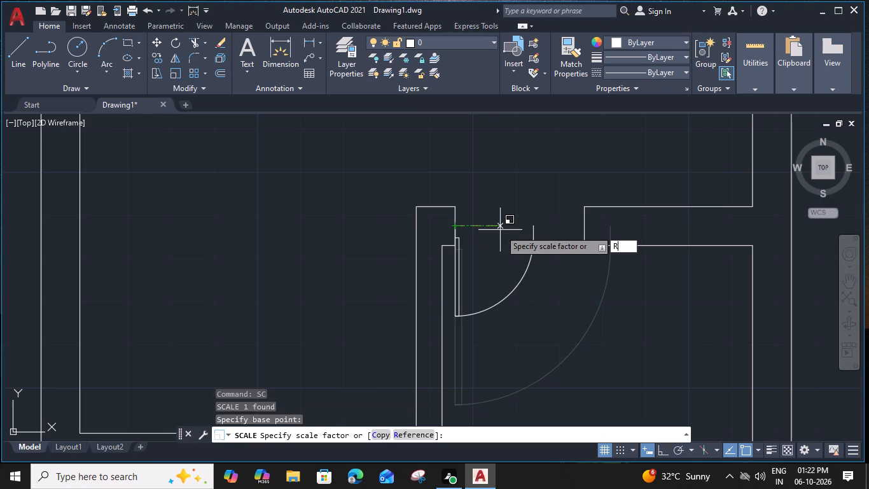
left_click(454, 226)
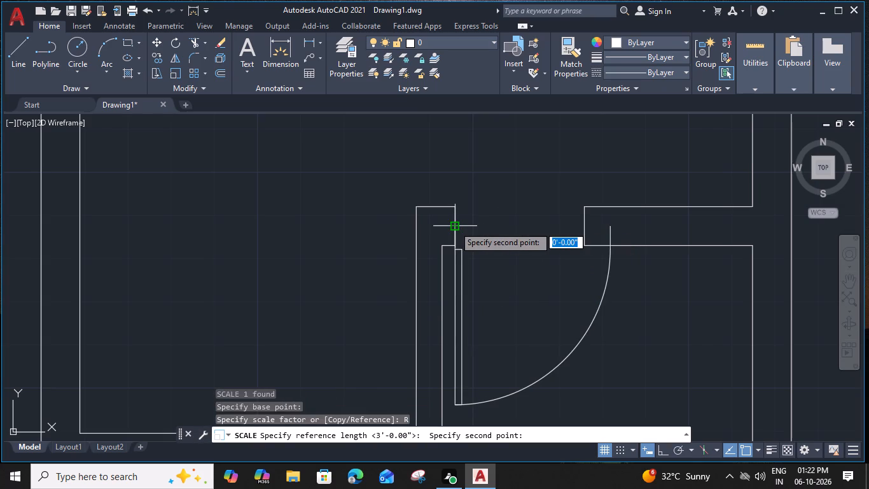
left_click(610, 227)
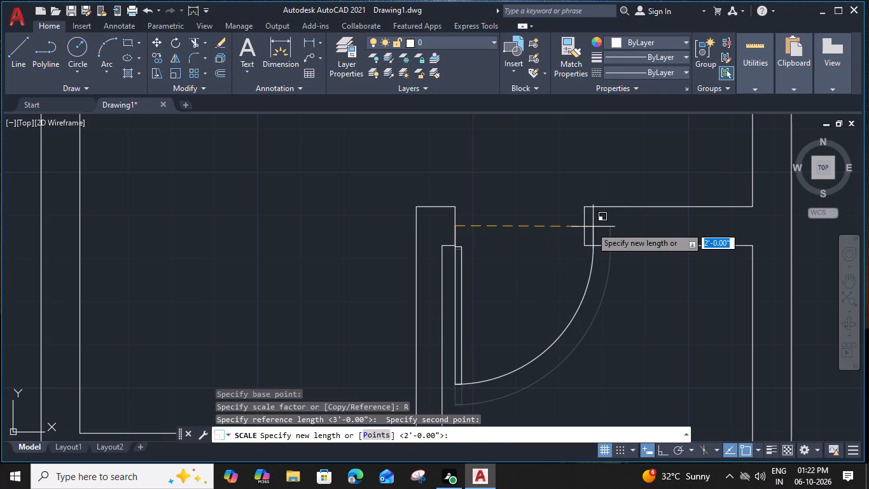
left_click(583, 225)
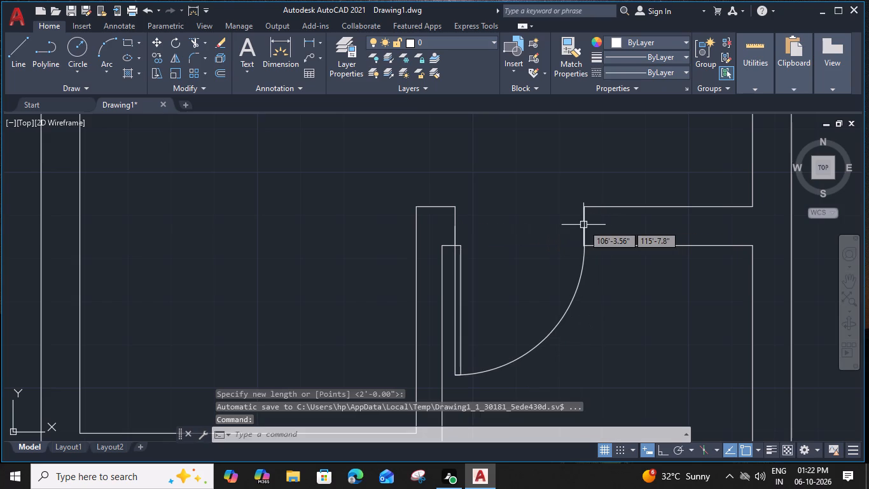
Move the scaled door from its hinge end up to the upper corner of the opening's west jamb.
left_click(461, 260)
type("M")
key("space")
left_click(457, 225)
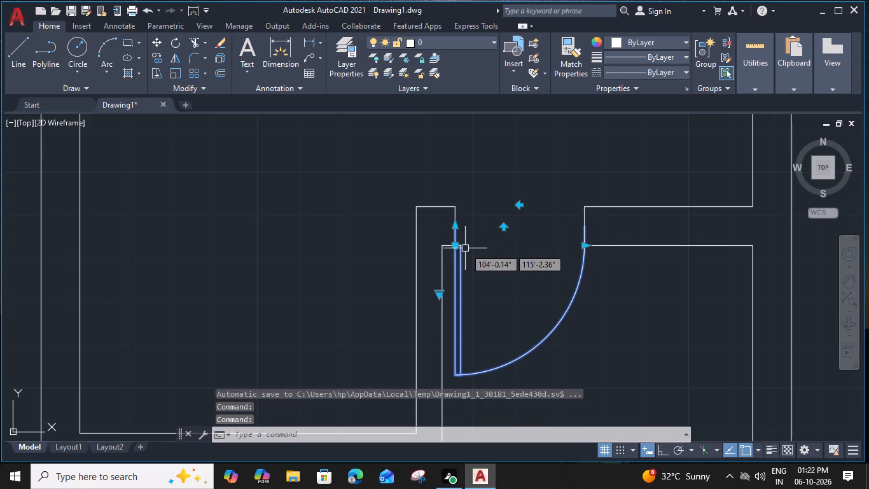
left_click(455, 206)
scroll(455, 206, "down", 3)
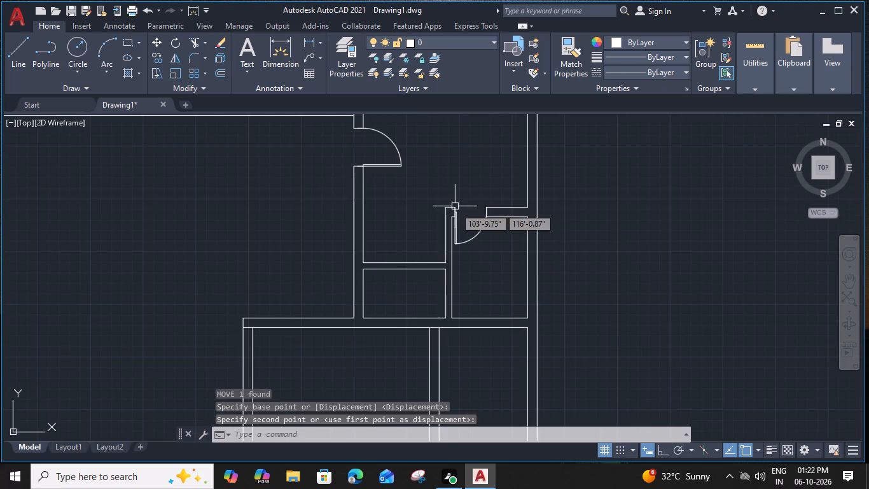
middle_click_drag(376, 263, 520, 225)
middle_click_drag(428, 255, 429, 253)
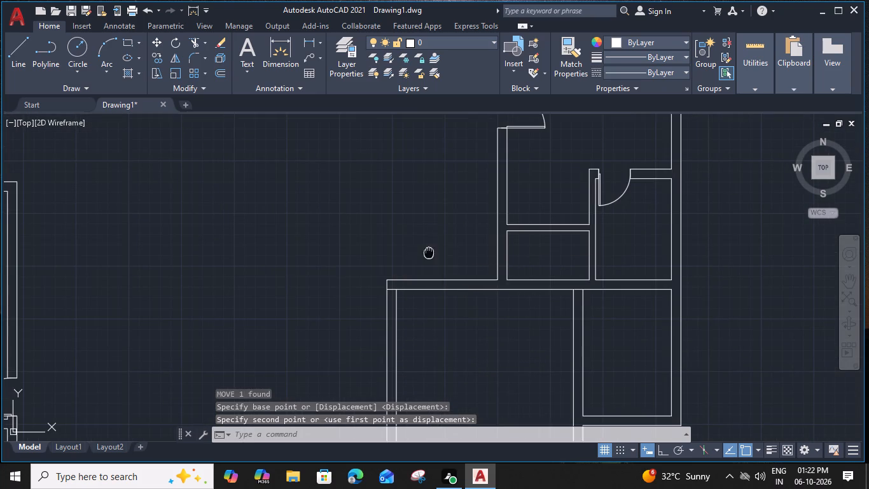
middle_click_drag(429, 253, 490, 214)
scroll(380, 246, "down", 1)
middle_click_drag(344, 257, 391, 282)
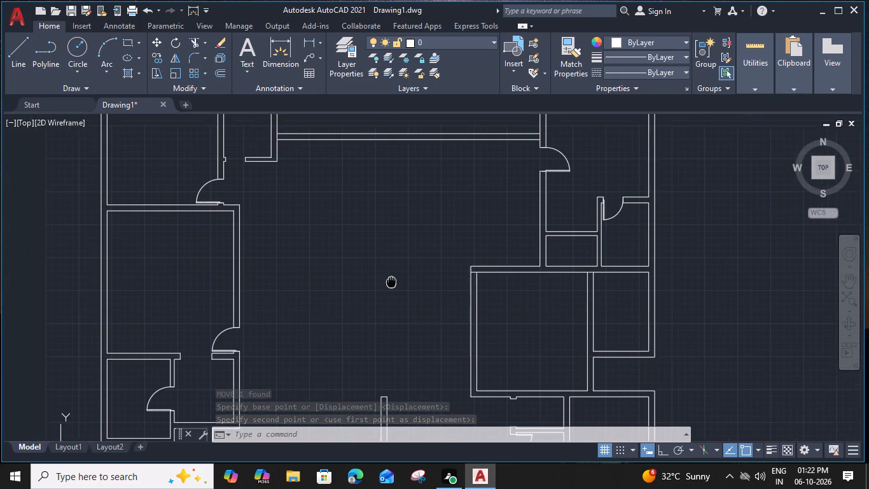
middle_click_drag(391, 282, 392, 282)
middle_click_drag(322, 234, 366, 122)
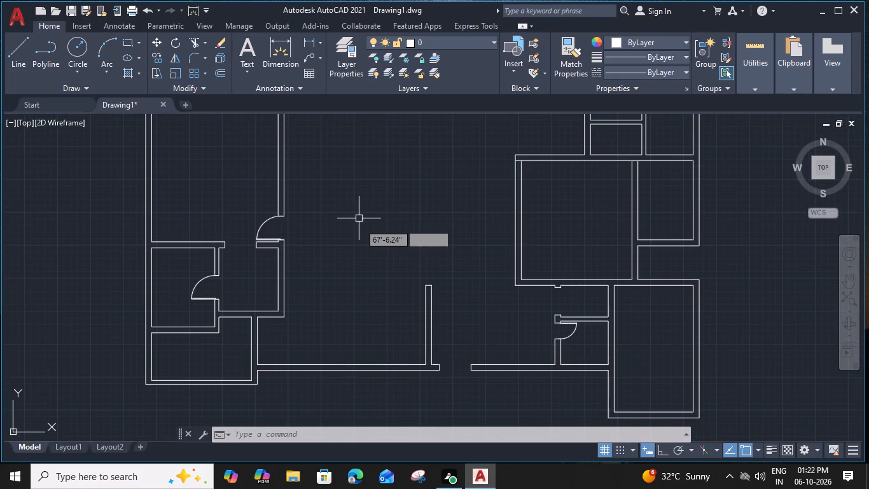
Copy the door in the west wing's east wall from its hinge-end corner to the lower corner of the south entrance opening's west jamb.
left_click(264, 218)
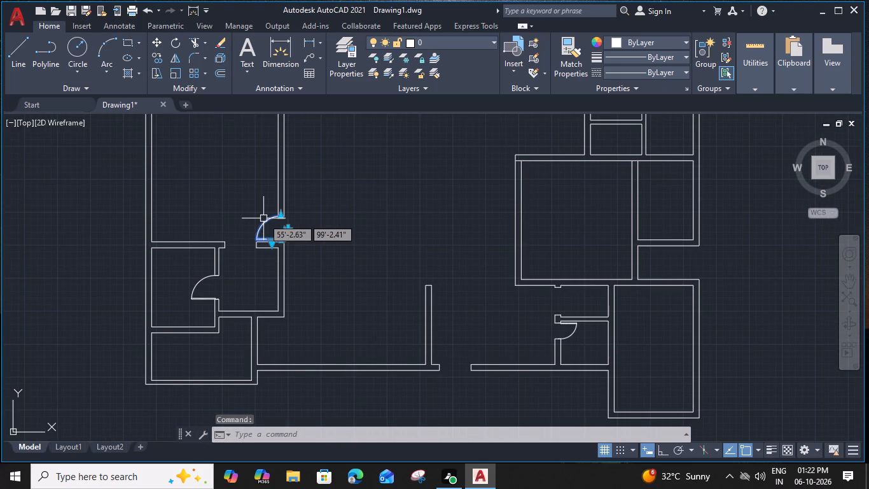
key("c")
type("O")
key("space")
scroll(285, 241, "up", 1)
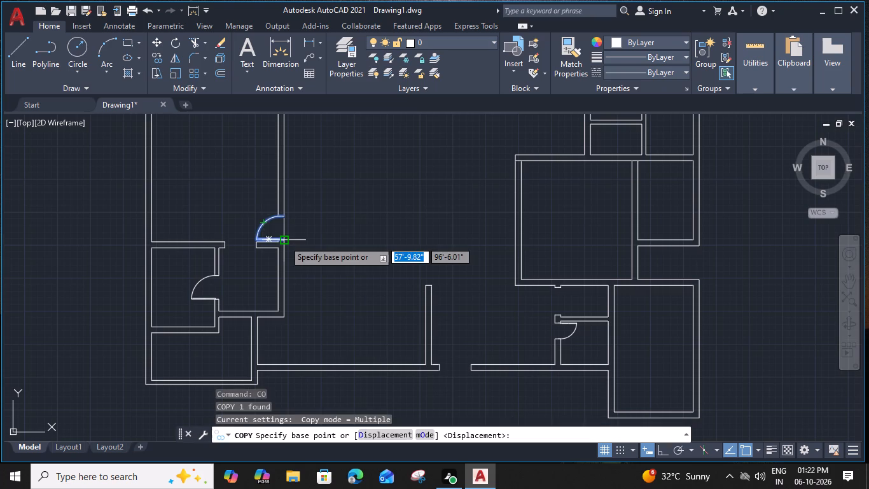
scroll(285, 241, "up", 2)
left_click(278, 242)
scroll(278, 242, "down", 3)
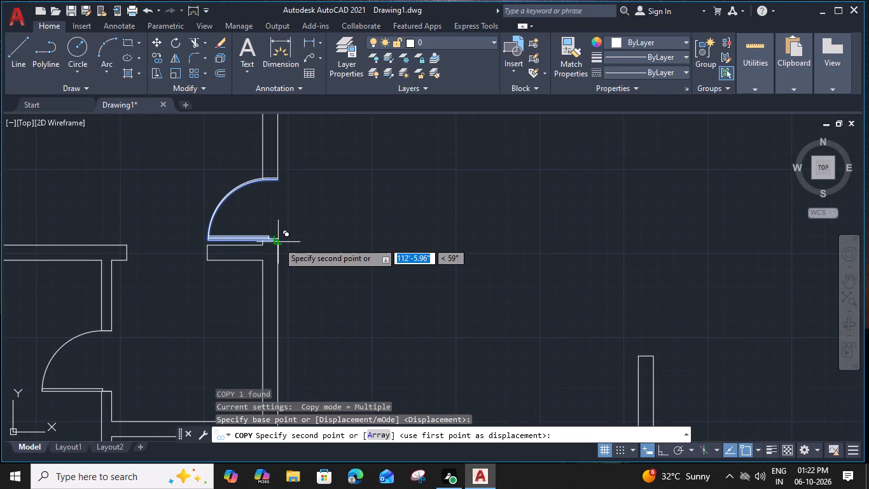
scroll(454, 374, "up", 4)
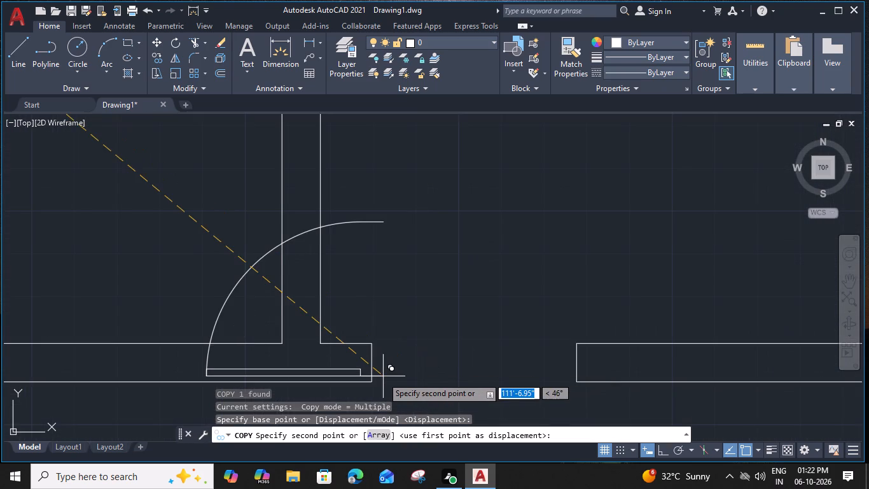
left_click(370, 382)
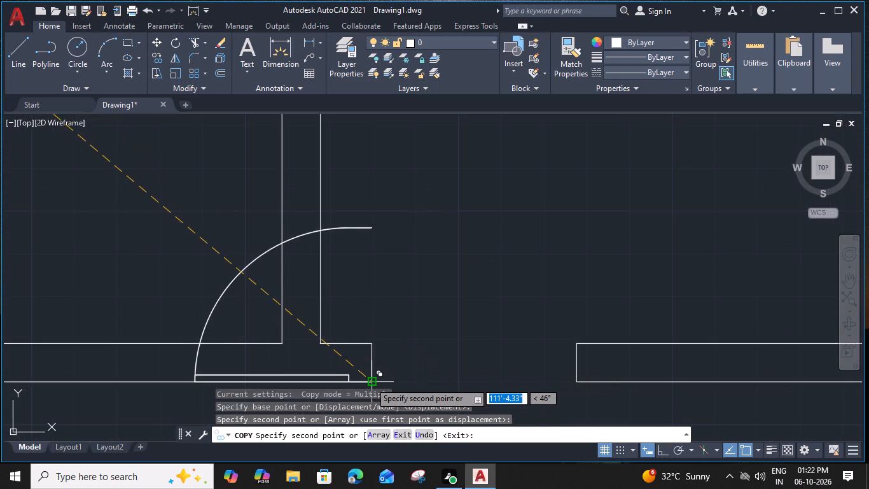
key("Escape")
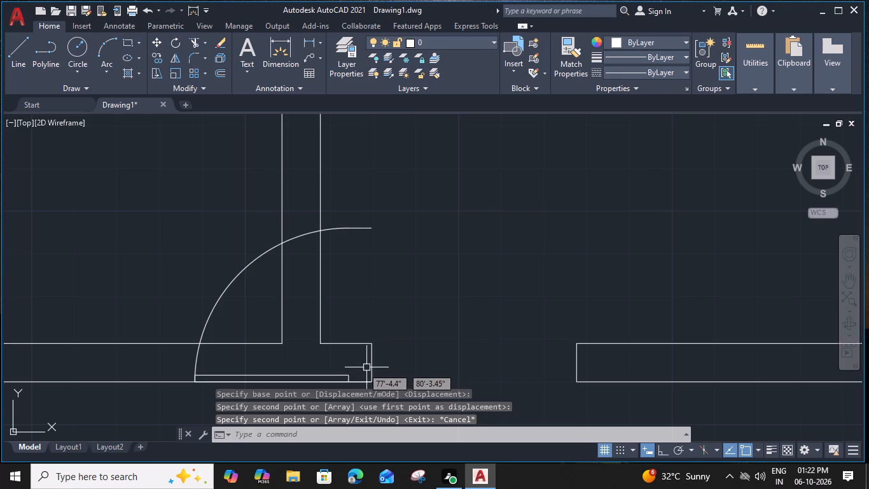
With ortho on, rotate the copied entrance door to 270° about its hinge end so its leaf points north into the building.
key("ctrl+F8")
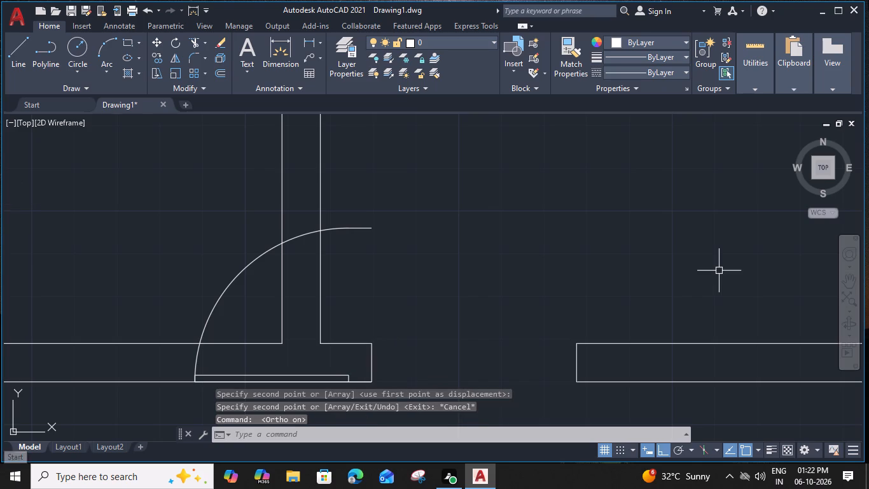
left_click(226, 285)
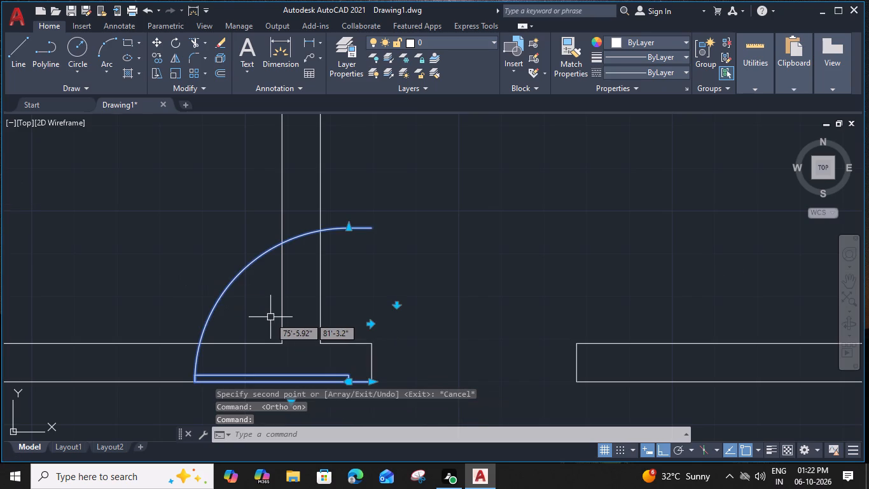
key("r")
key("o")
key("space")
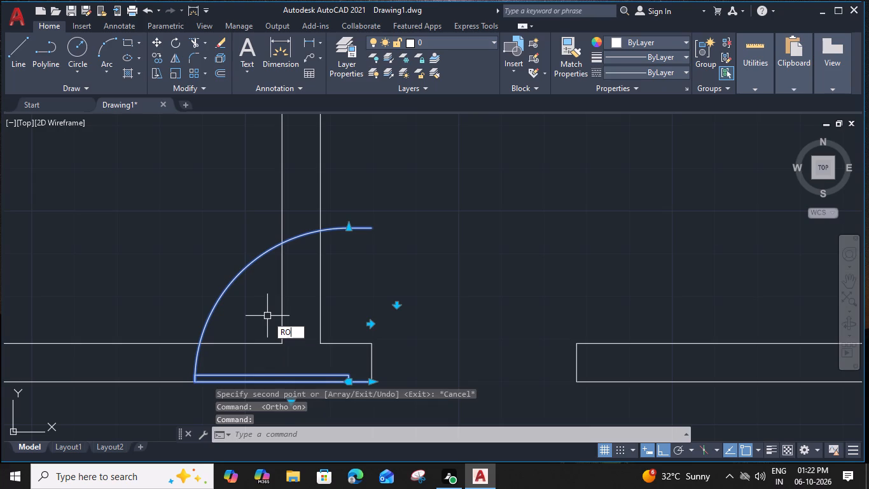
left_click(368, 381)
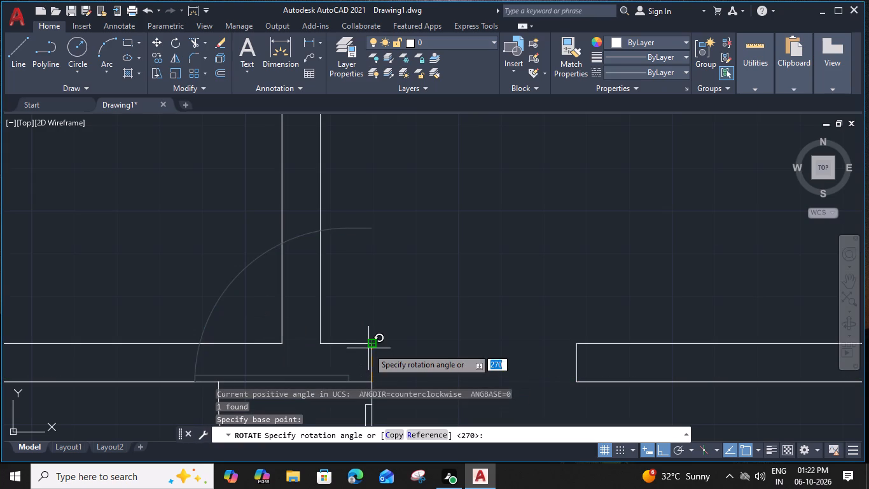
middle_click_drag(374, 383, 380, 367)
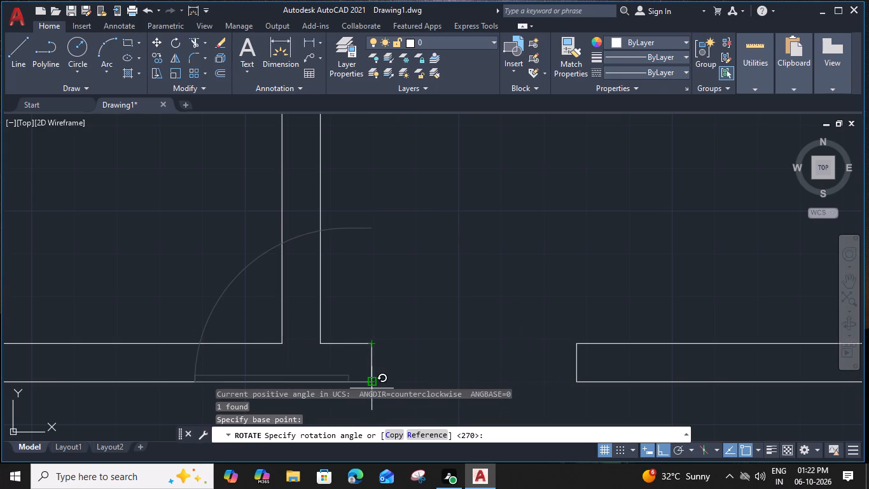
middle_click_drag(380, 367, 407, 272)
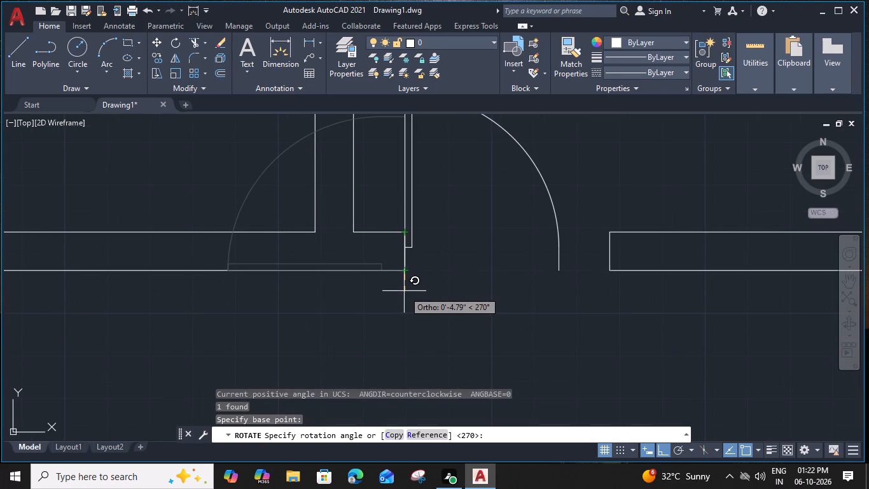
left_click(405, 290)
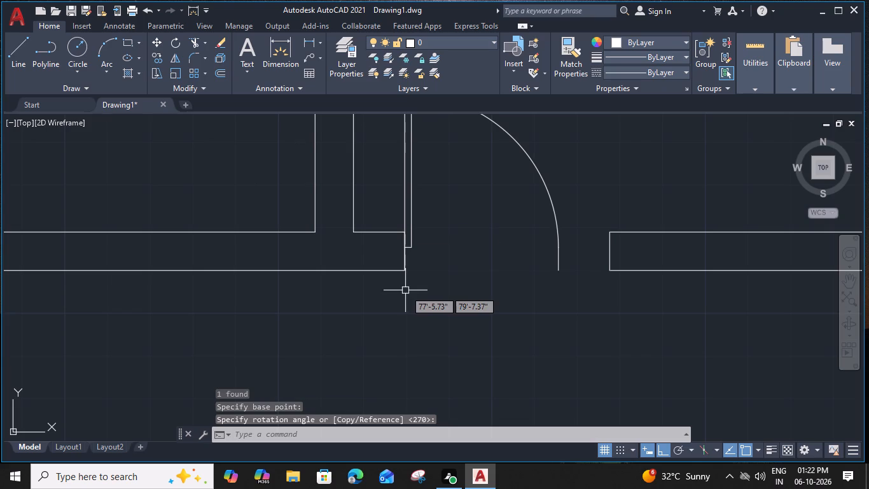
Scale the entrance door by reference from its hinge end so it spans exactly to the opening's east jamb.
left_click(405, 220)
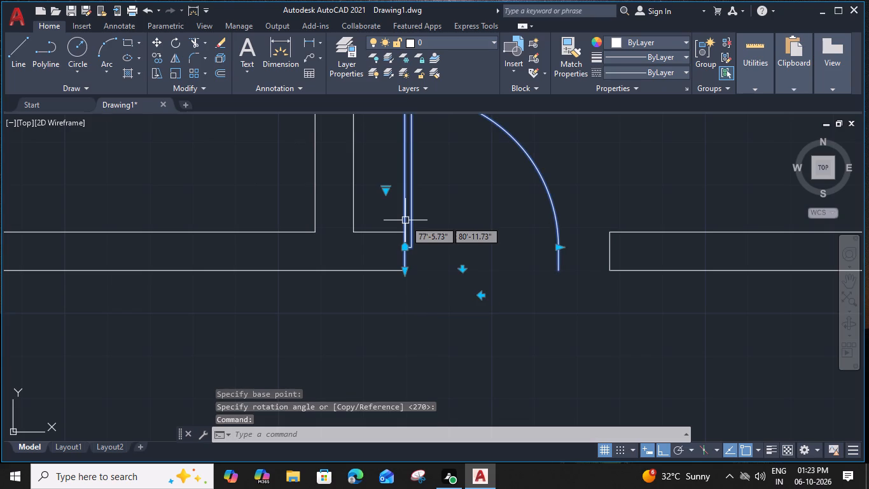
type("SC")
key("space")
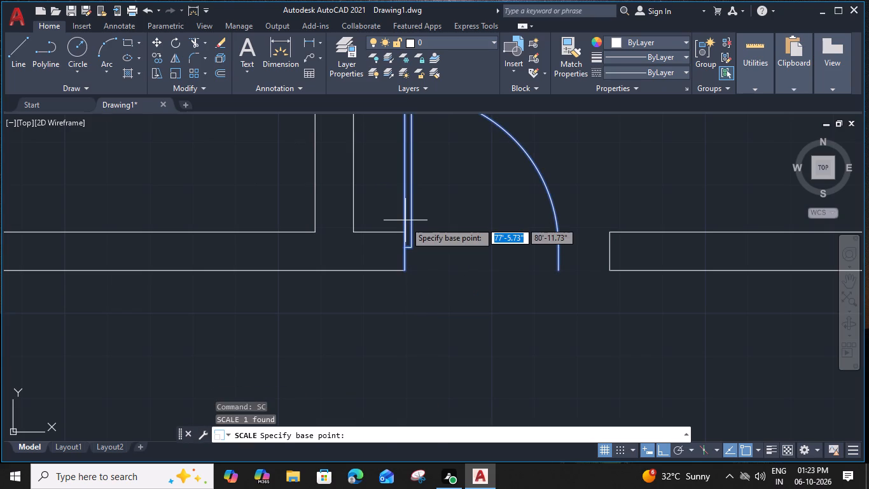
left_click(405, 269)
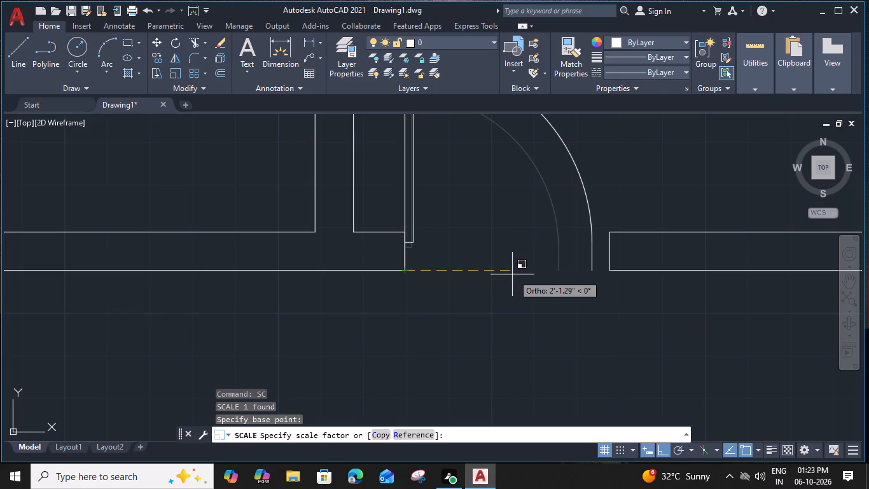
type("R")
key("space")
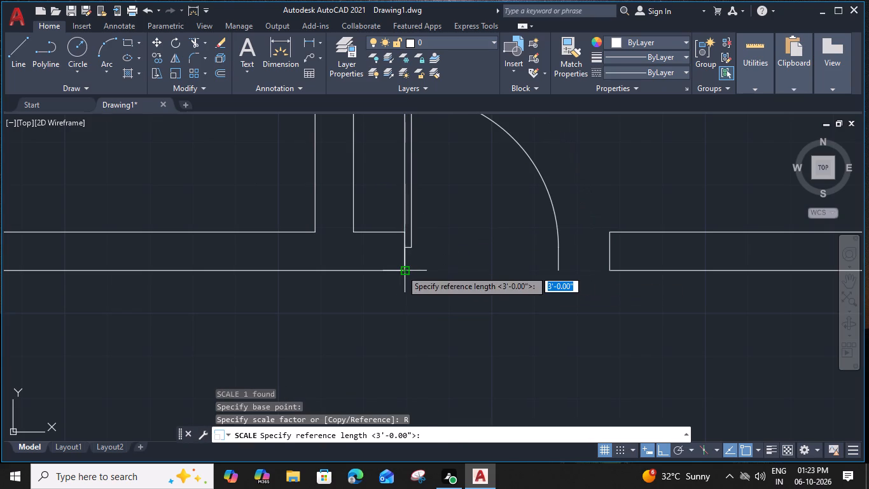
left_click(401, 270)
left_click(558, 272)
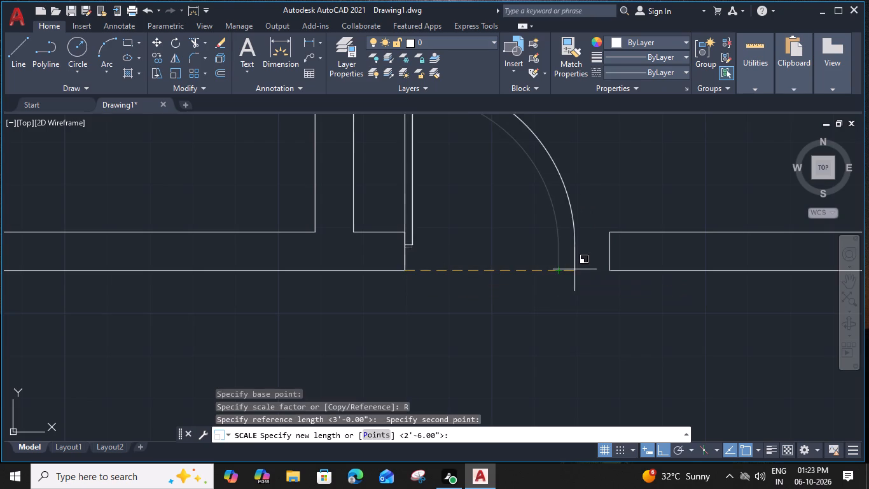
left_click(609, 272)
scroll(605, 270, "down", 2)
middle_click_drag(555, 268, 548, 301)
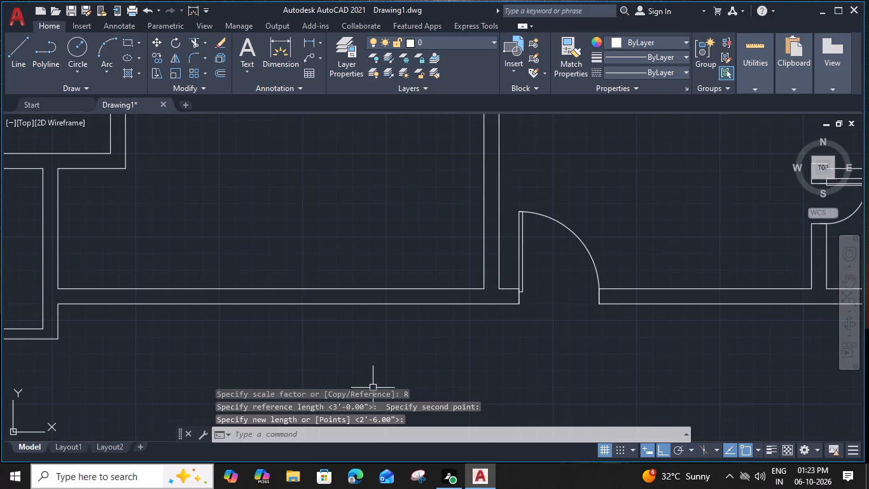
Offset the short line across the upper end of the large east room's west wall 4' south.
scroll(321, 282, "down", 2)
middle_click_drag(339, 237, 321, 282)
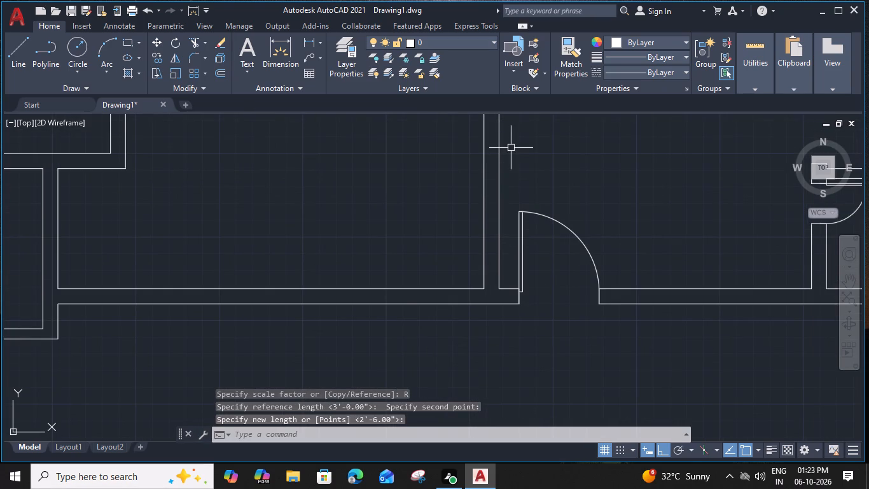
middle_click_drag(321, 282, 363, 300)
middle_click_drag(369, 207, 398, 233)
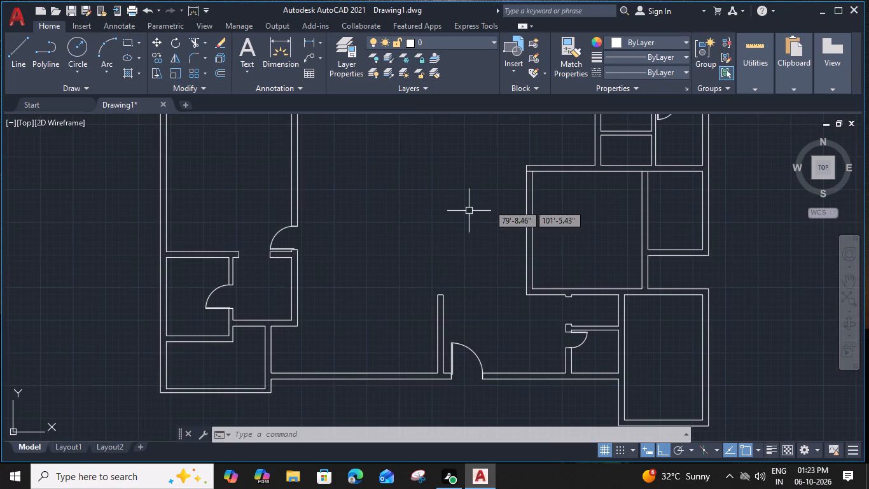
scroll(543, 178, "up", 3)
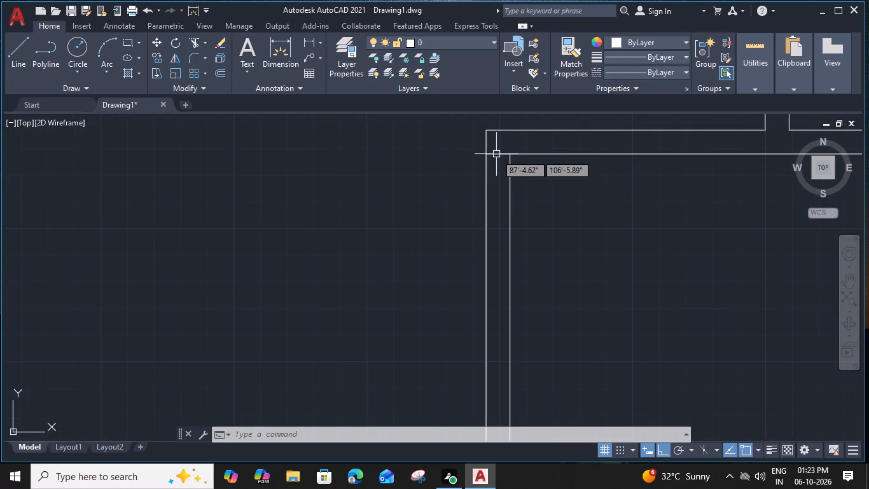
left_click(496, 154)
key("o")
key("space")
type("4'")
key("space")
left_click(501, 222)
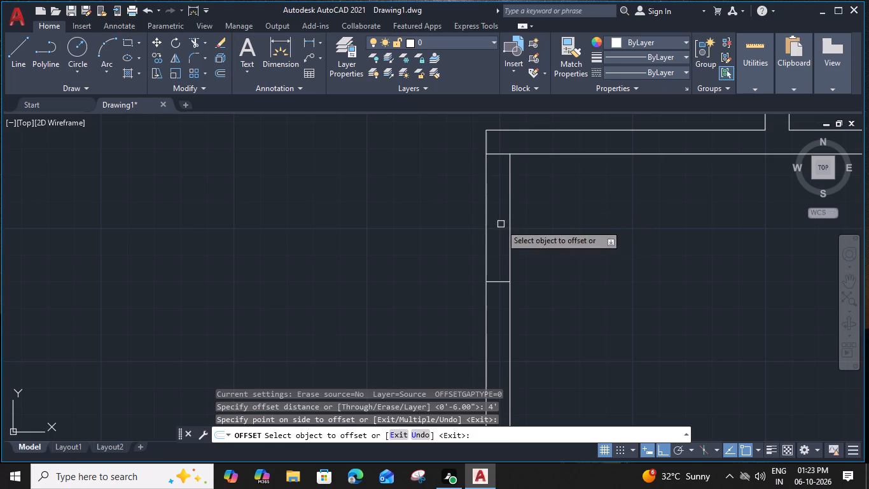
middle_click_drag(501, 219, 501, 164)
key("Escape")
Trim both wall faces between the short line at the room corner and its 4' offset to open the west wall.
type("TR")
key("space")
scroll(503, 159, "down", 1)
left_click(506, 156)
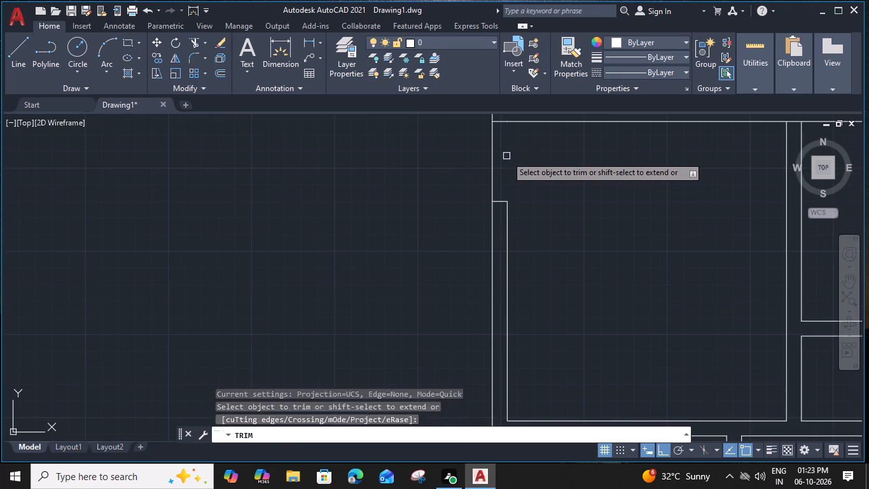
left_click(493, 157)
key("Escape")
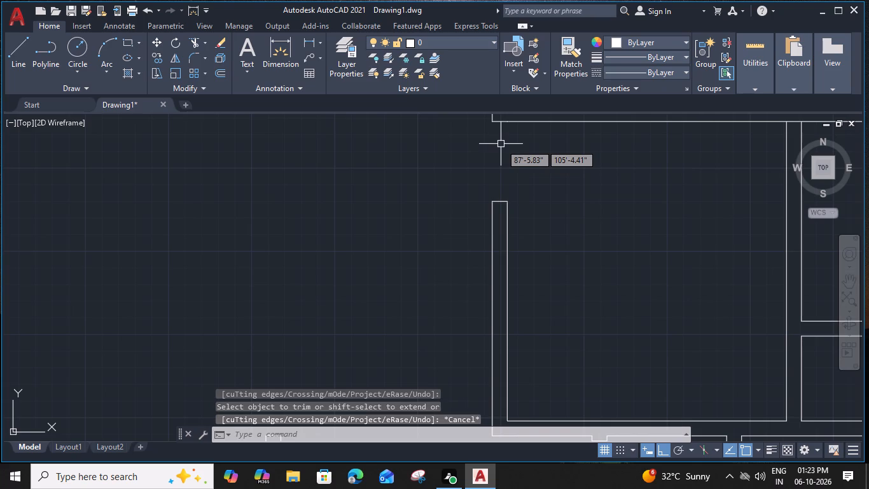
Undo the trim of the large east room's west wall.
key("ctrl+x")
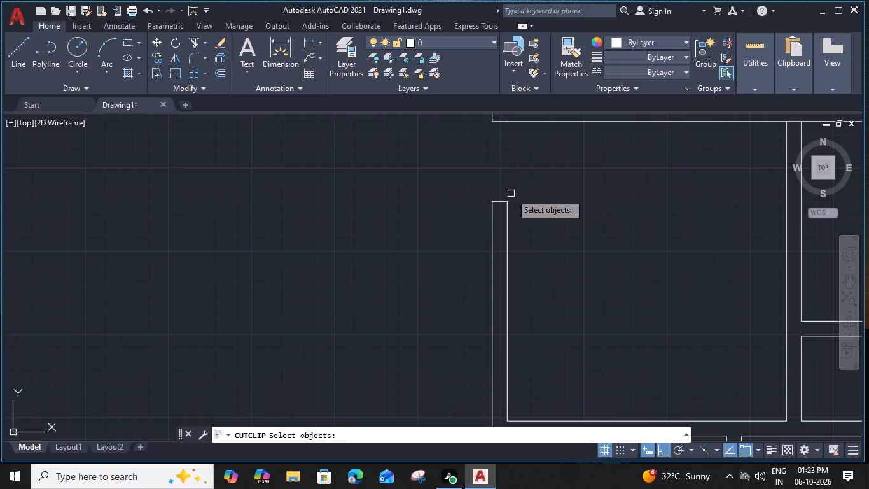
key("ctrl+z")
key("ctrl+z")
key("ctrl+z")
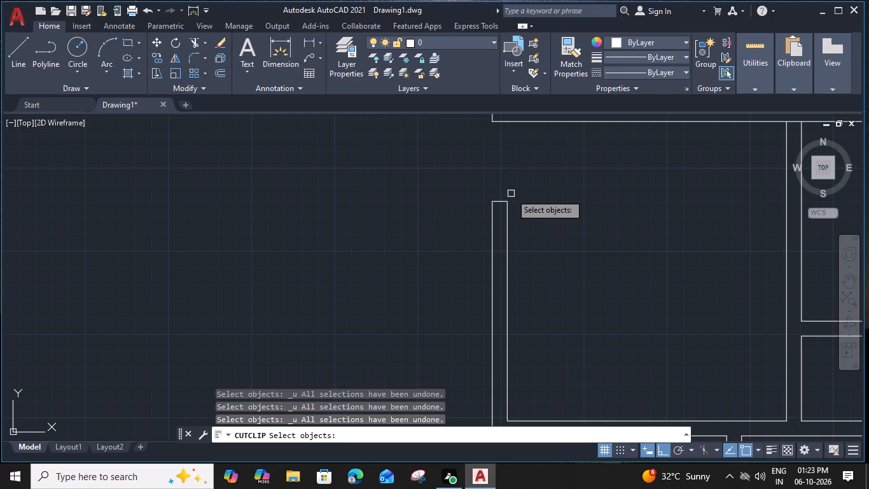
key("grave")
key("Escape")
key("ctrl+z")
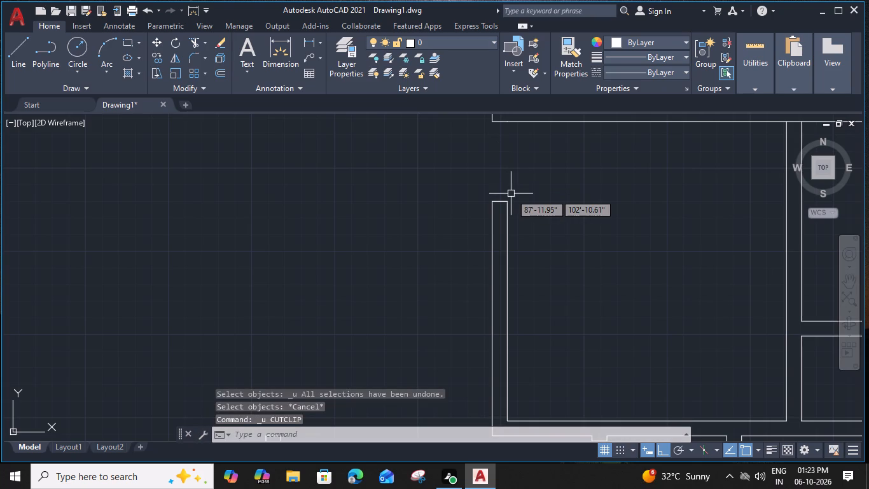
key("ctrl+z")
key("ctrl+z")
Offset the short line across the upper end of the large east room's west wall 3' south.
middle_click_drag(538, 162, 538, 164)
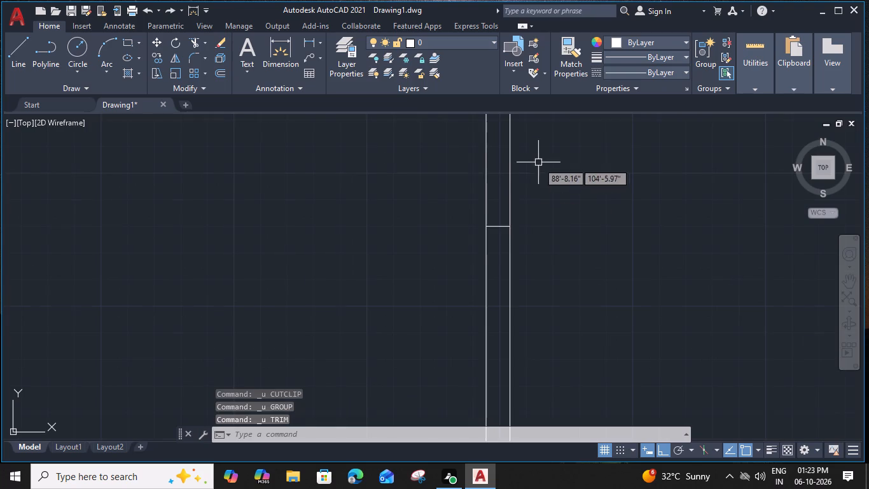
middle_click_drag(538, 164, 532, 250)
left_click(497, 186)
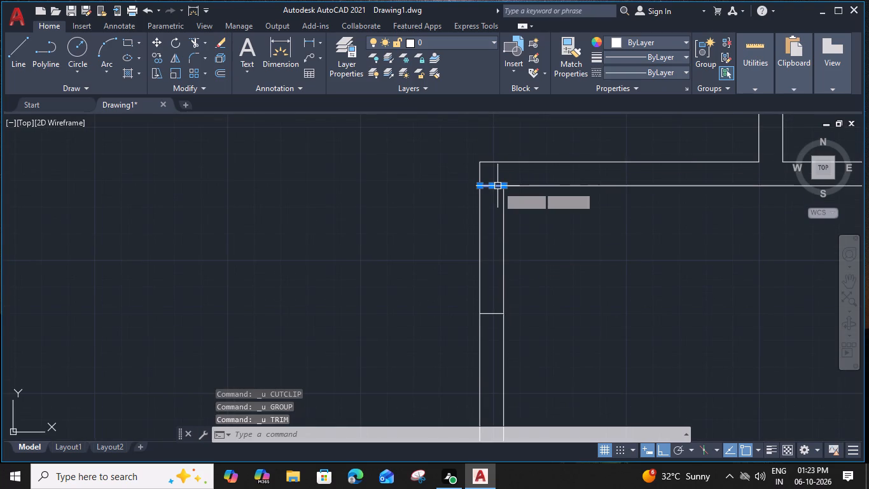
type("O")
key("space")
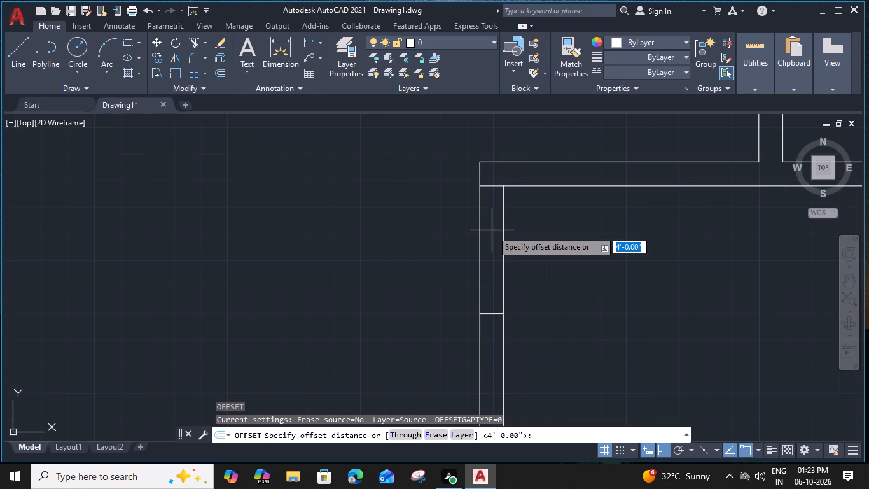
key("2")
key("BackSpace")
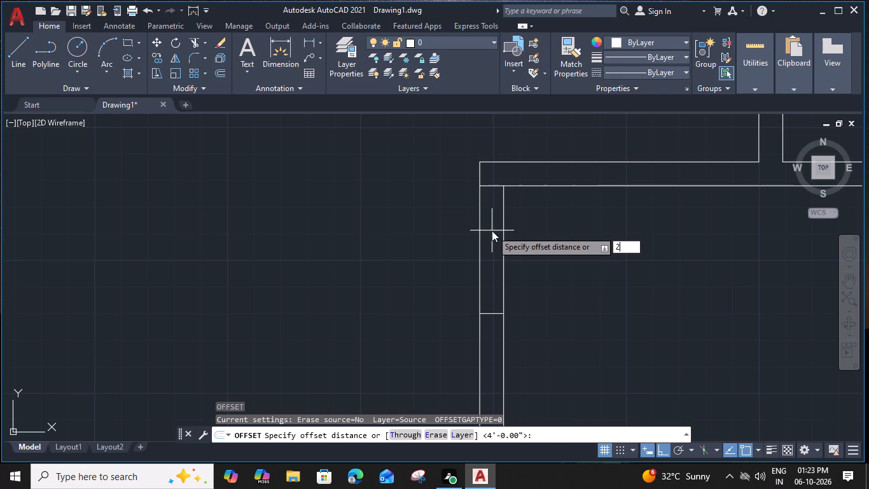
type("3'")
key("space")
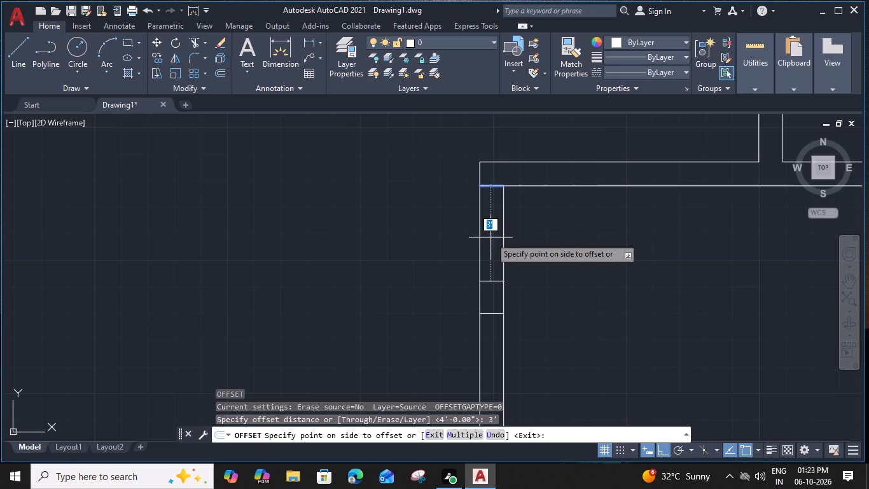
left_click(490, 237)
Offset the 3' line across the same wall a further 4' south to mark the opening's other side.
left_click(495, 283)
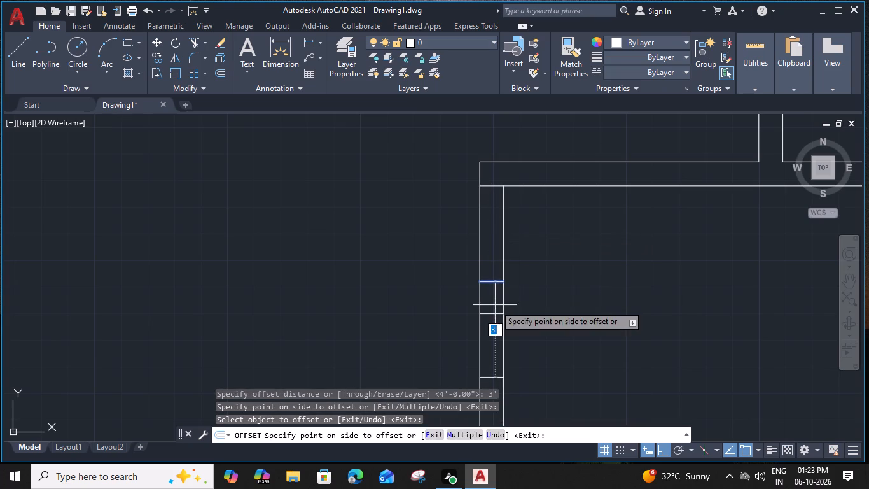
middle_click_drag(495, 305, 501, 198)
type("4'")
key("space")
key("Escape")
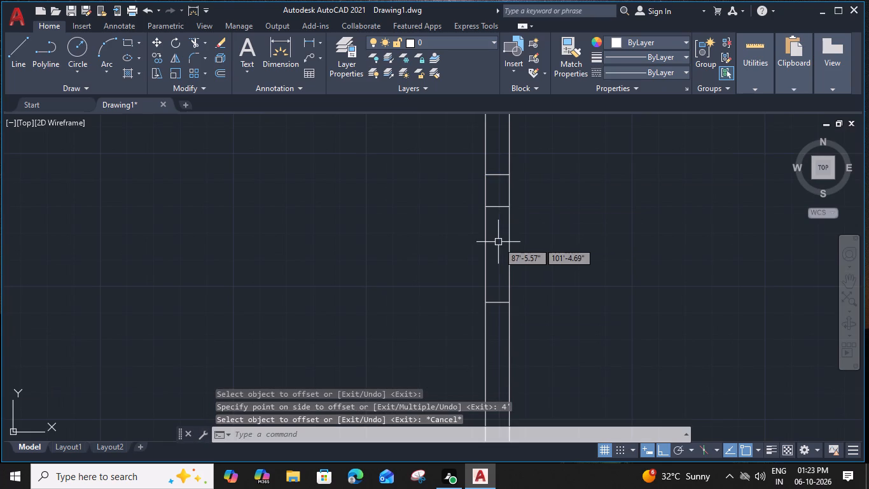
Trim both faces of the large east room's west wall between the 4' lines, removing the leftover cross lines inside the opening and at the corner.
type("TR")
key("space")
left_click(500, 209)
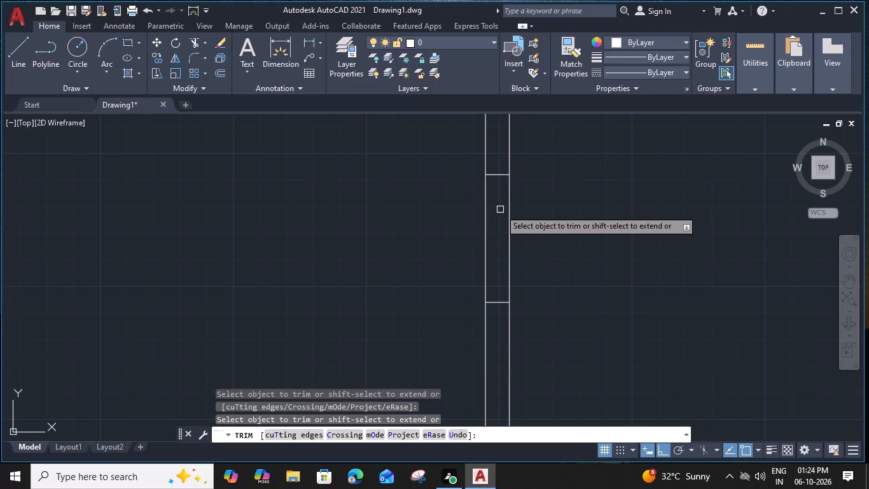
left_click(510, 233)
left_click(487, 232)
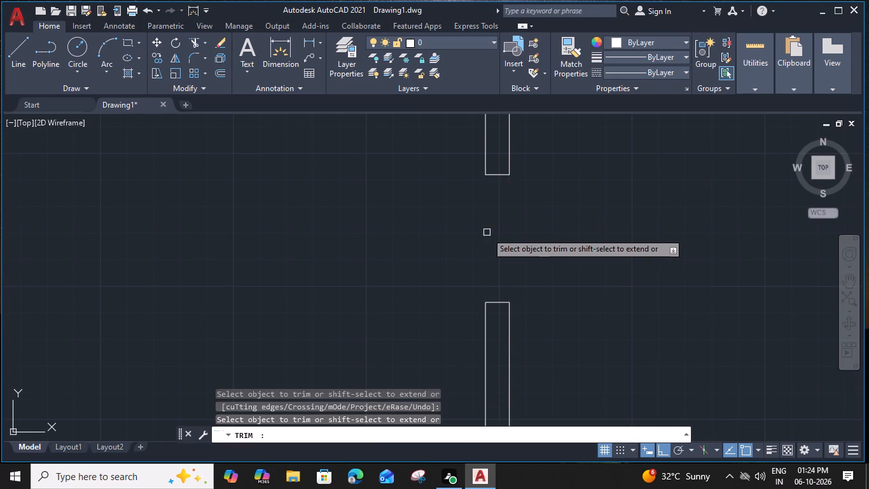
middle_click_drag(507, 160, 488, 260)
left_click(480, 181)
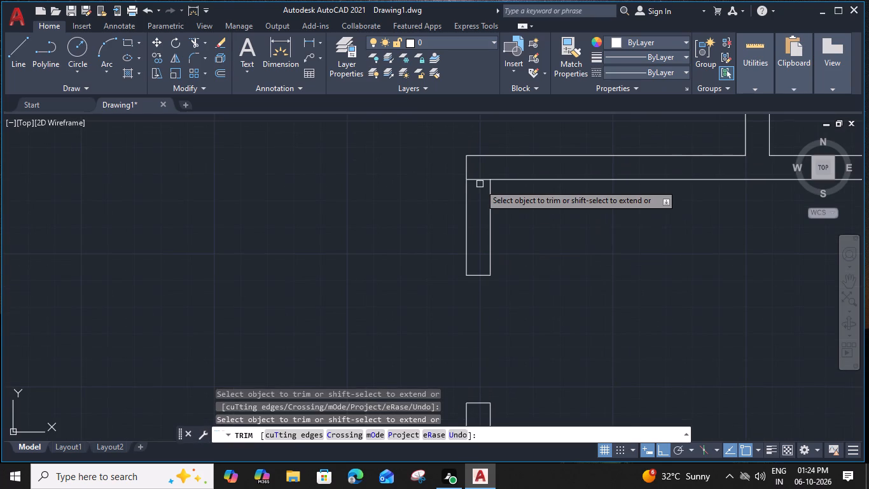
key("Escape")
Trim the line closing the north end of the wall between the large east room and the smaller room beside it.
scroll(480, 181, "down", 2)
middle_click_drag(554, 247, 483, 227)
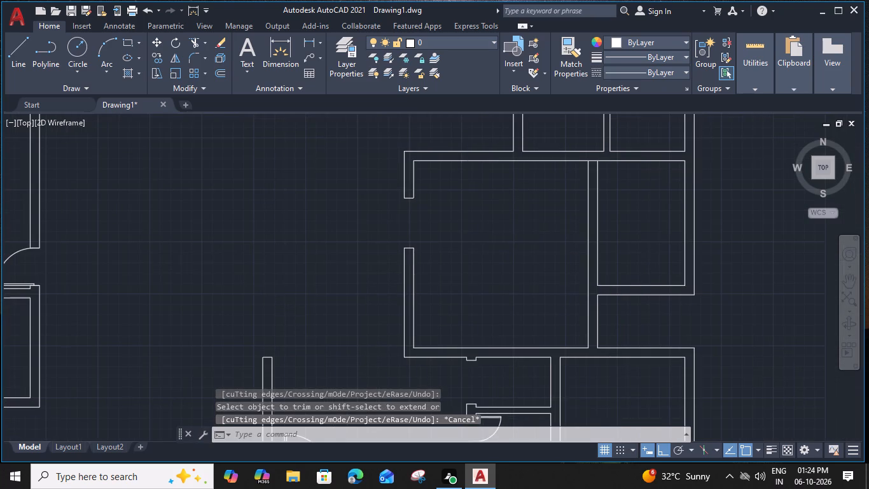
scroll(496, 224, "down", 1)
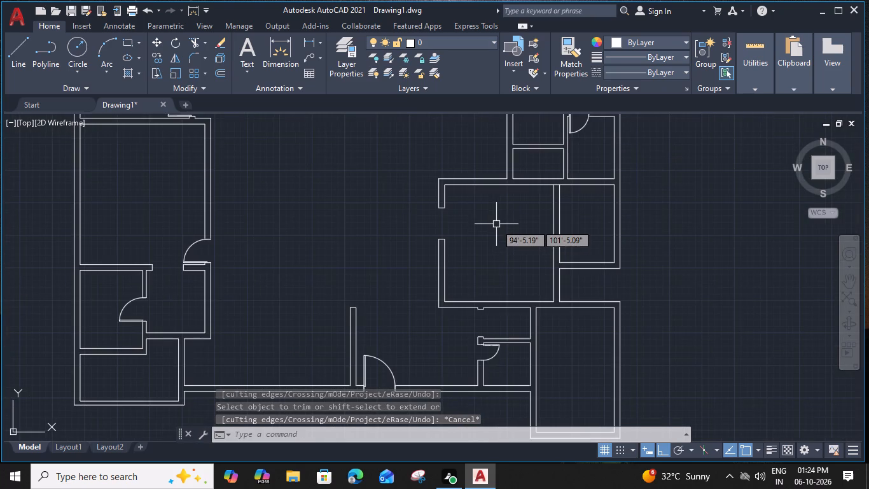
scroll(588, 182, "up", 3)
left_click(468, 185)
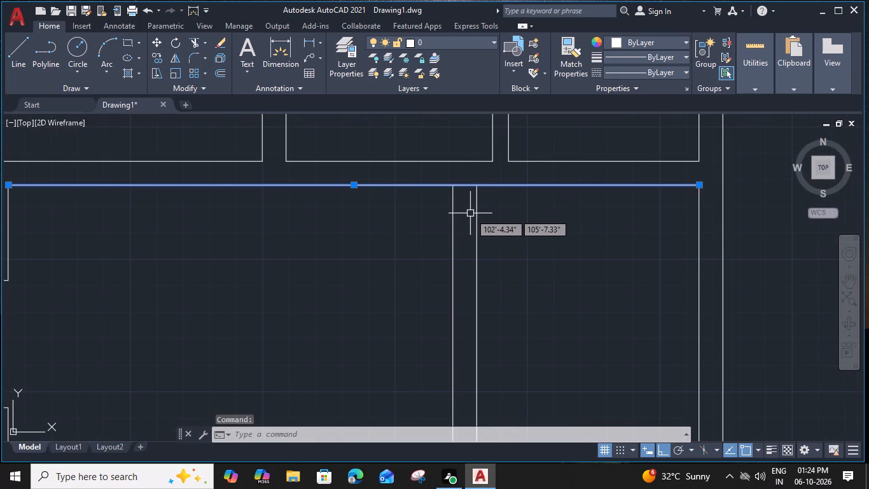
key("Escape")
type("TR")
key("space")
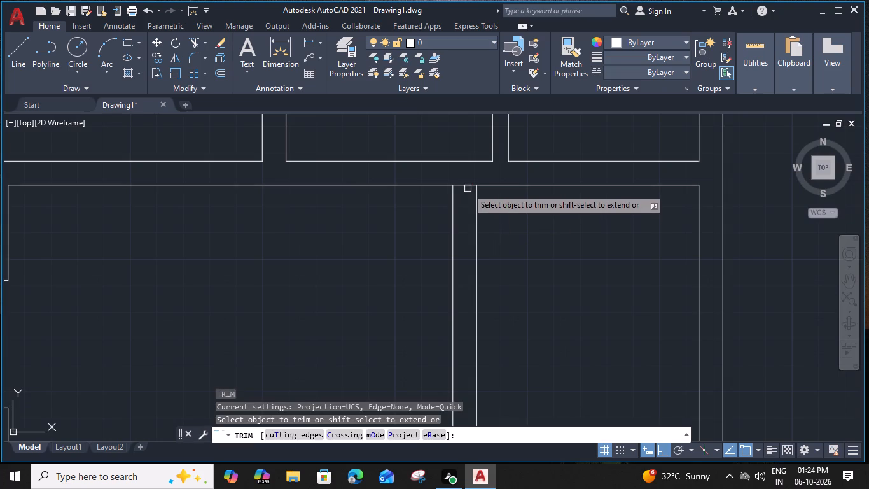
left_click(468, 188)
key("Escape")
scroll(469, 194, "down", 3)
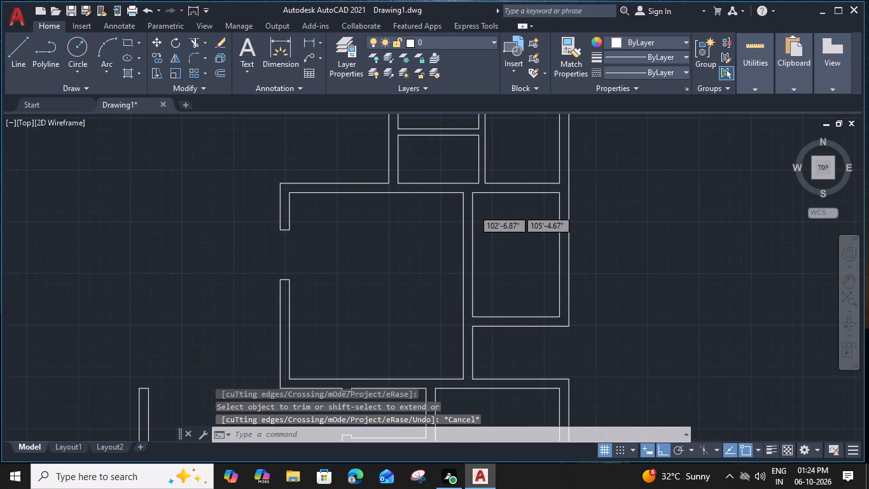
Draw a short line across that dividing wall from the midpoint of the smaller room's west face.
type("L")
key("space")
scroll(469, 230, "up", 1)
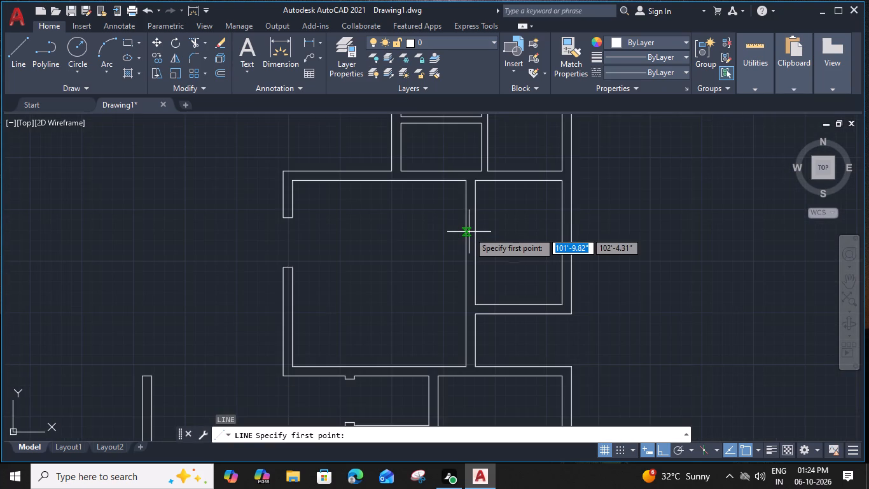
scroll(469, 232, "up", 1)
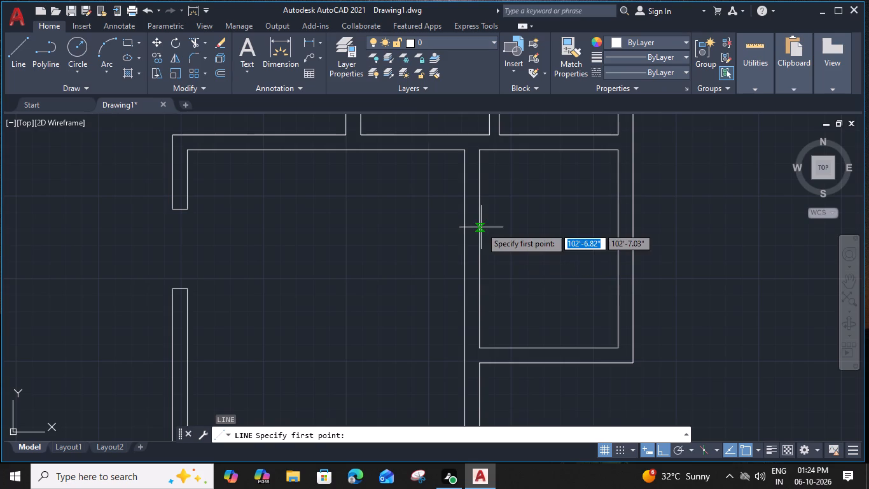
left_click(479, 248)
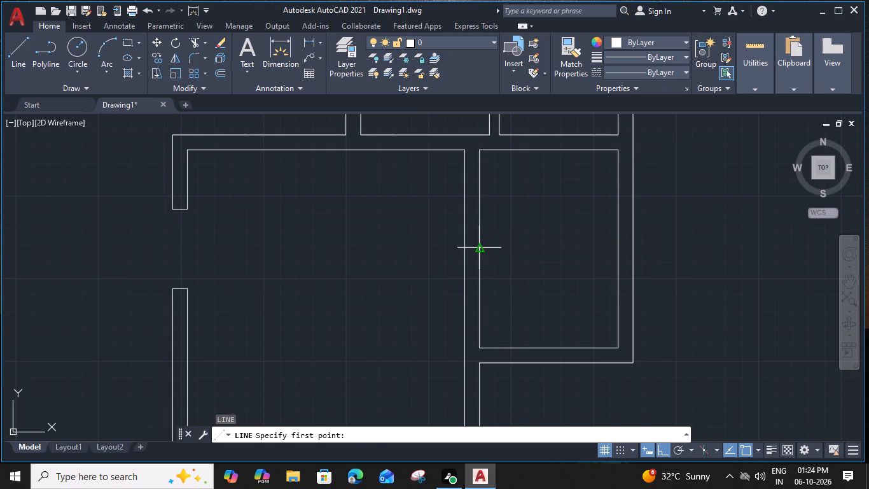
left_click(461, 247)
key("Escape")
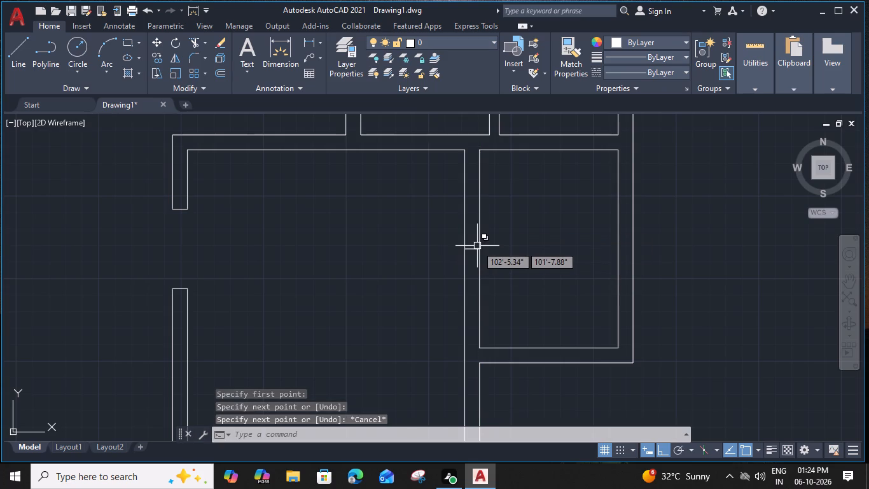
Offset the short midpoint line 1'3" to the north and 1'3" to the south.
left_click(473, 248)
key("l")
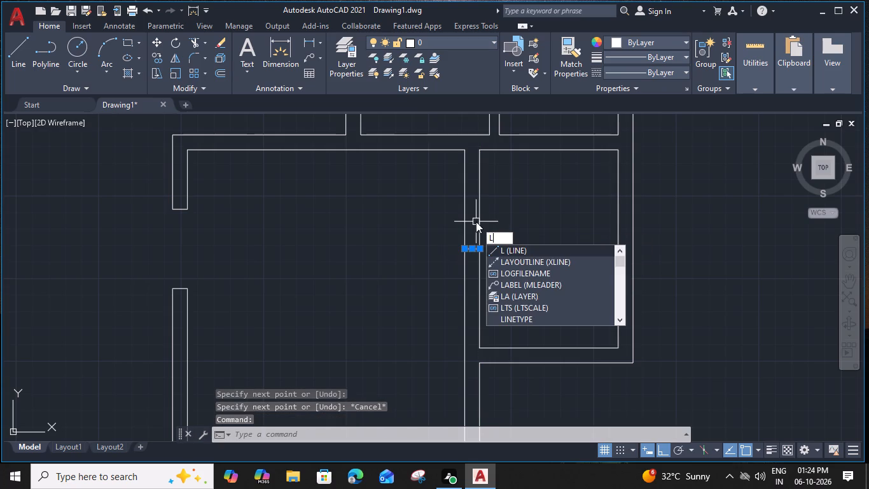
key("BackSpace")
type("O 1'")
key("3")
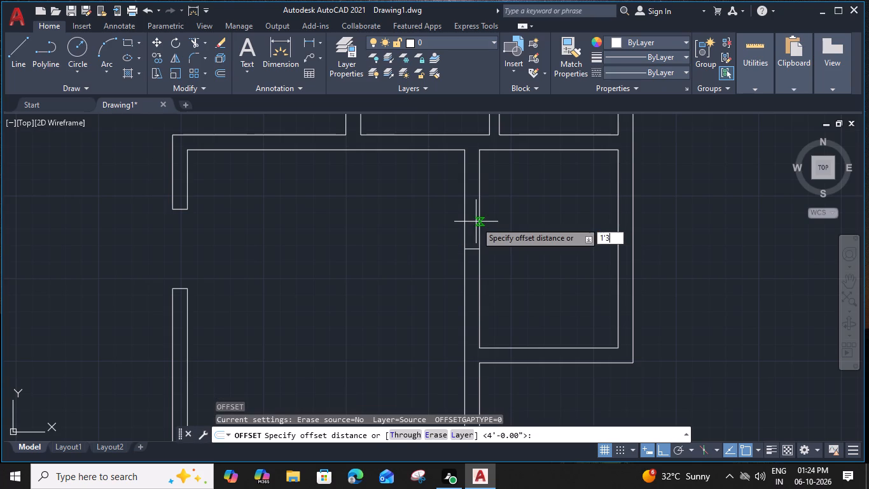
key("shift+quotedbl")
key("Return")
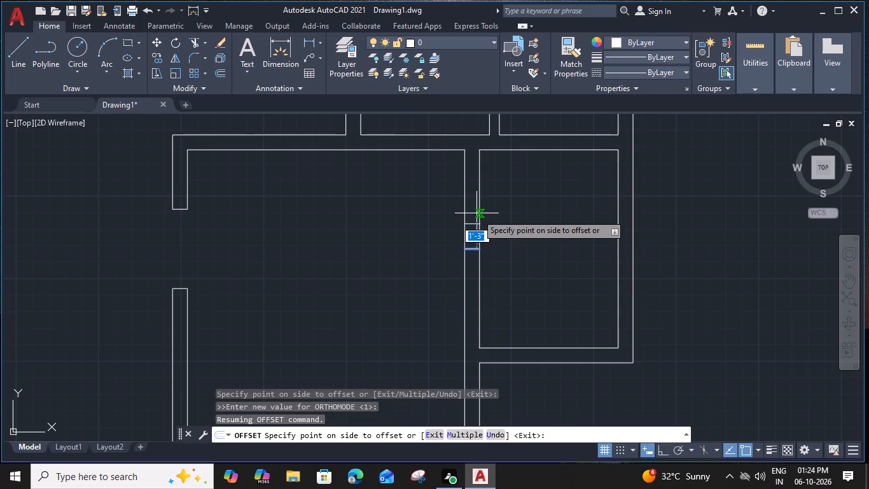
left_click(473, 213)
left_click(472, 249)
left_click(469, 286)
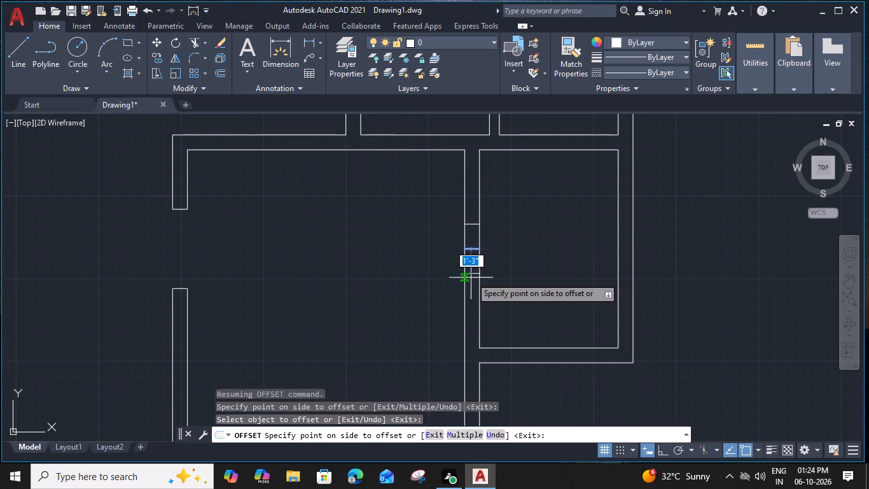
key("Escape")
Trim the midpoint line and both wall faces between the two offset lines to cut the opening in the dividing wall.
type("TR")
key("space")
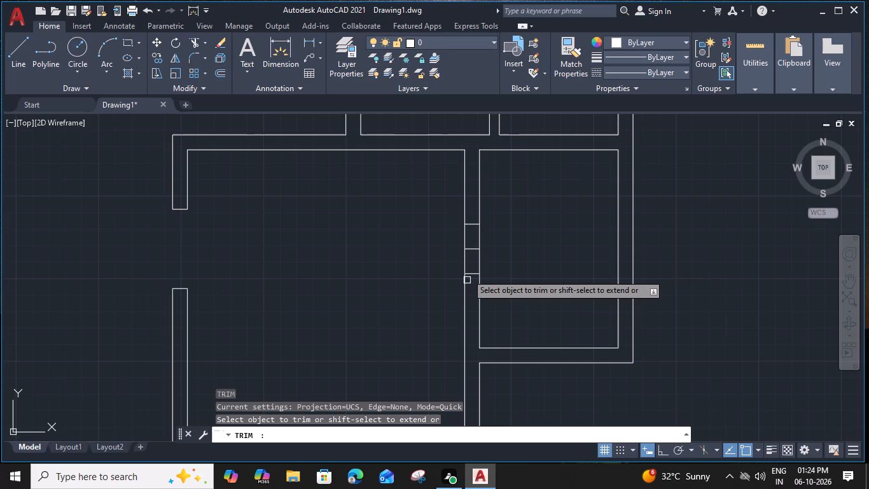
left_click(473, 249)
left_click(478, 249)
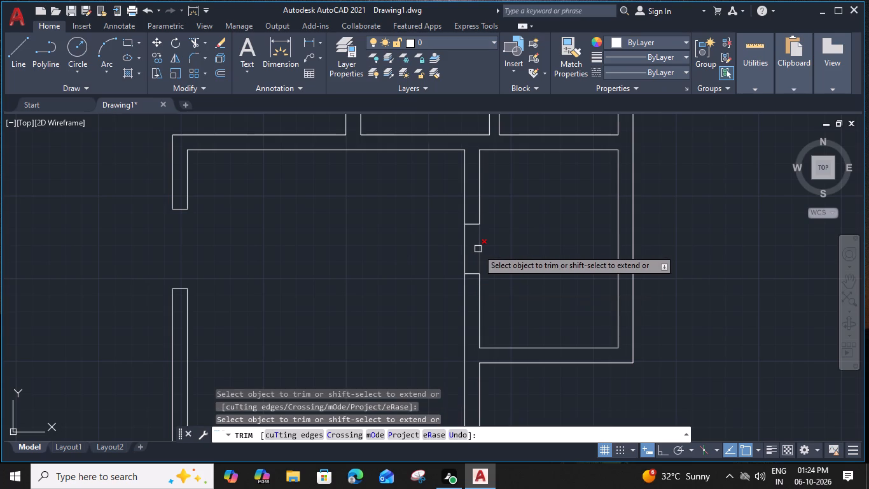
left_click(466, 246)
key("Escape")
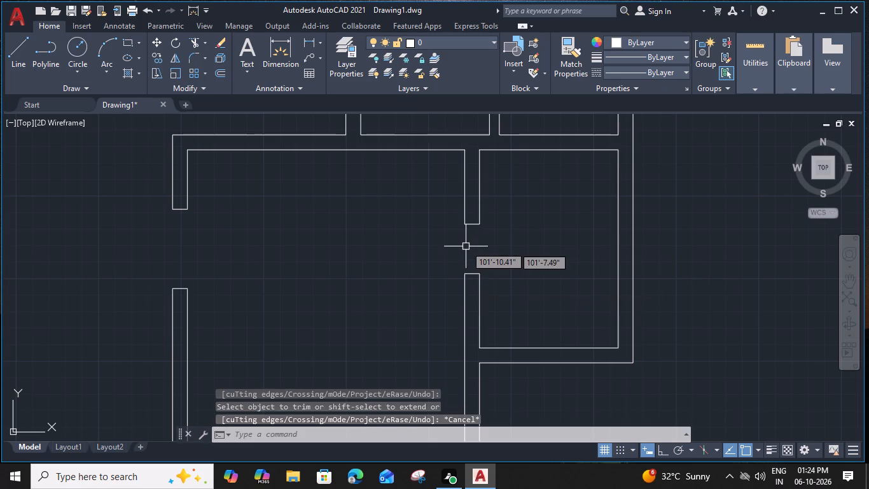
Extend the passage's north and south wall lines to the southeast room's inner face and trim both wall faces between them.
scroll(466, 245, "down", 1)
middle_click_drag(466, 245, 487, 241)
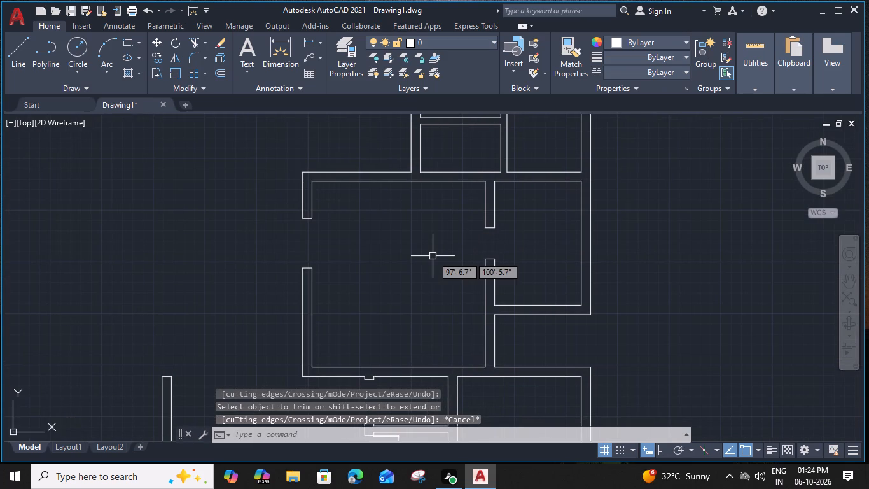
middle_click_drag(434, 250, 450, 217)
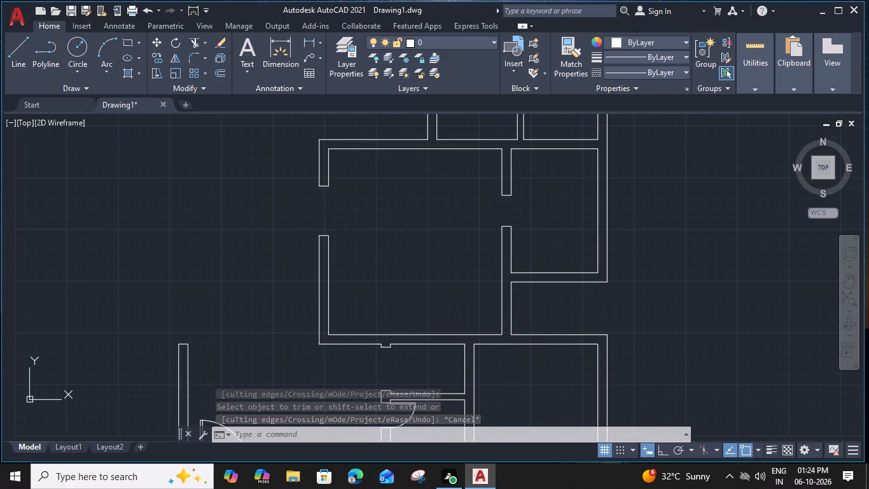
middle_click_drag(408, 279, 417, 253)
middle_click_drag(421, 290, 435, 236)
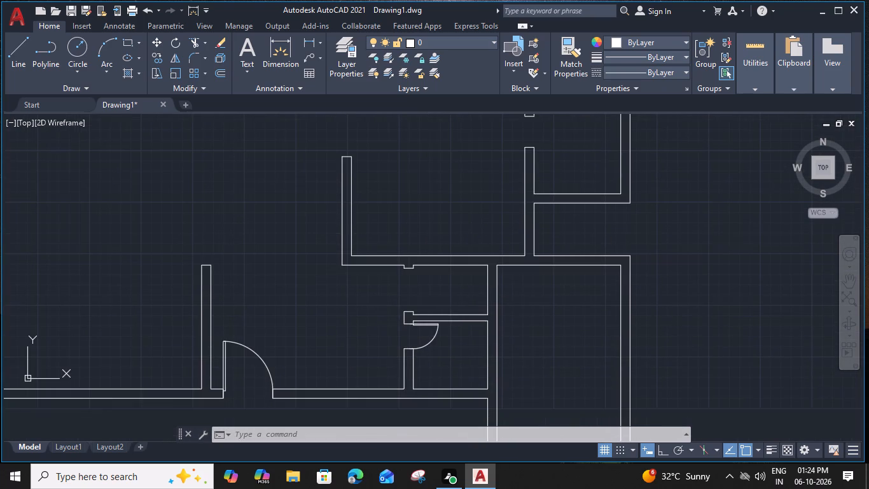
middle_click_drag(422, 280, 431, 236)
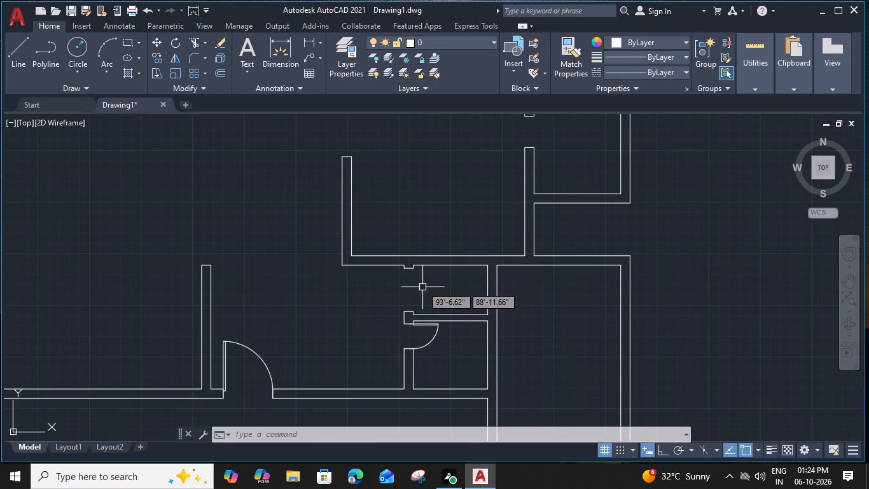
scroll(414, 306, "up", 2)
scroll(438, 295, "down", 2)
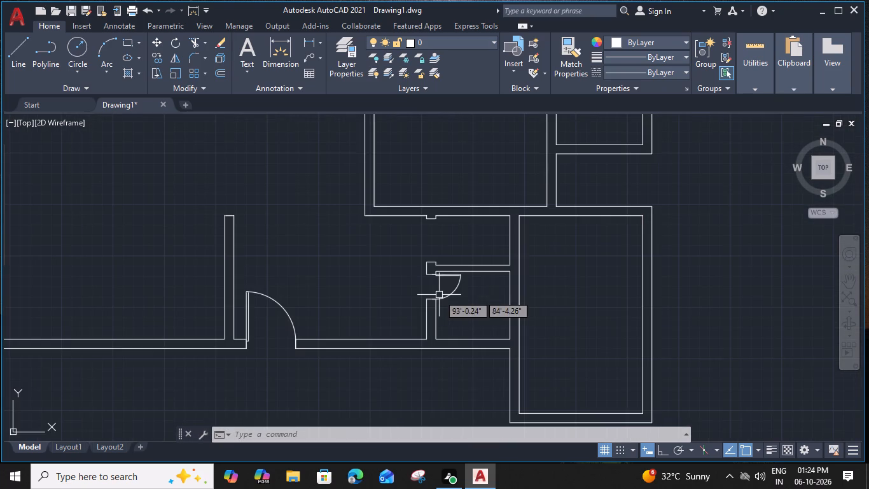
type("EX")
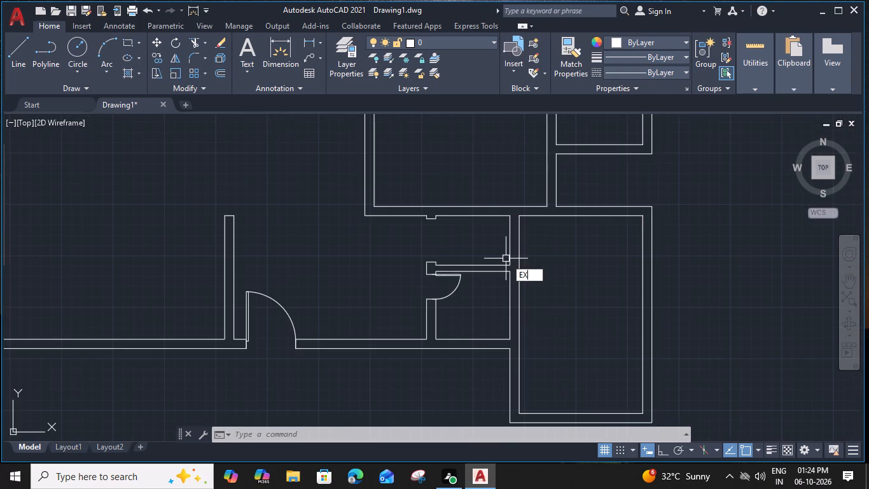
key("space")
left_click(498, 218)
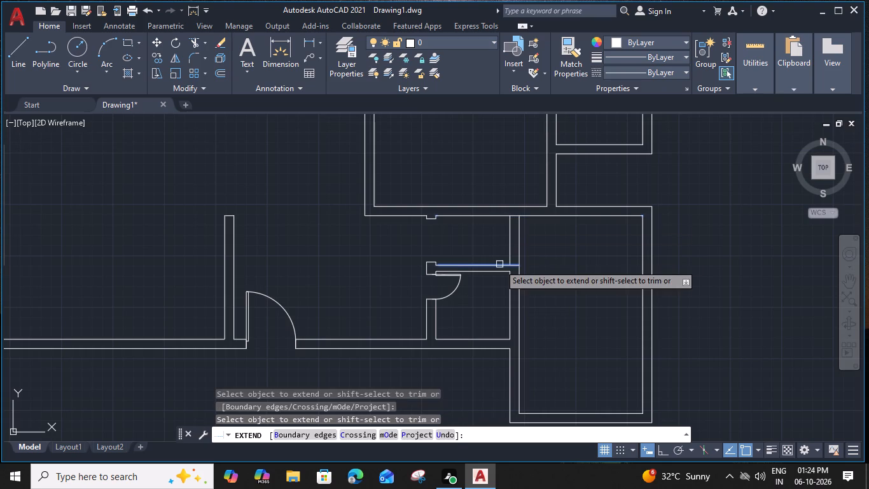
left_click(499, 264)
left_click(520, 242, "shift")
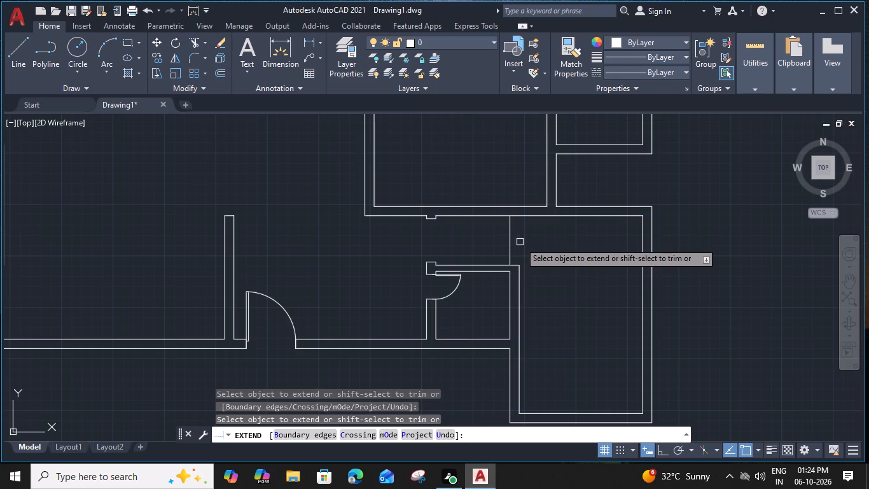
left_click(507, 241, "shift")
key("Escape")
Review the whole floor plan, checking the walls, doors and openings in the west and east rooms.
scroll(518, 237, "down", 1)
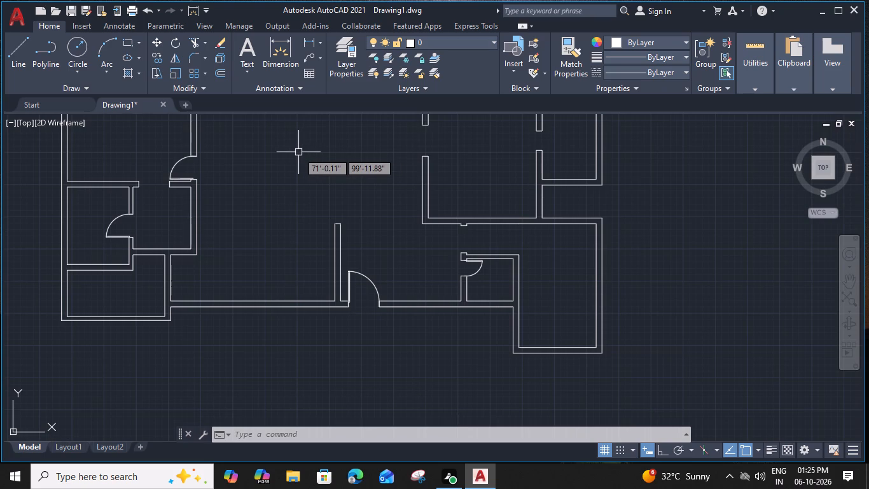
middle_click_drag(230, 220, 304, 231)
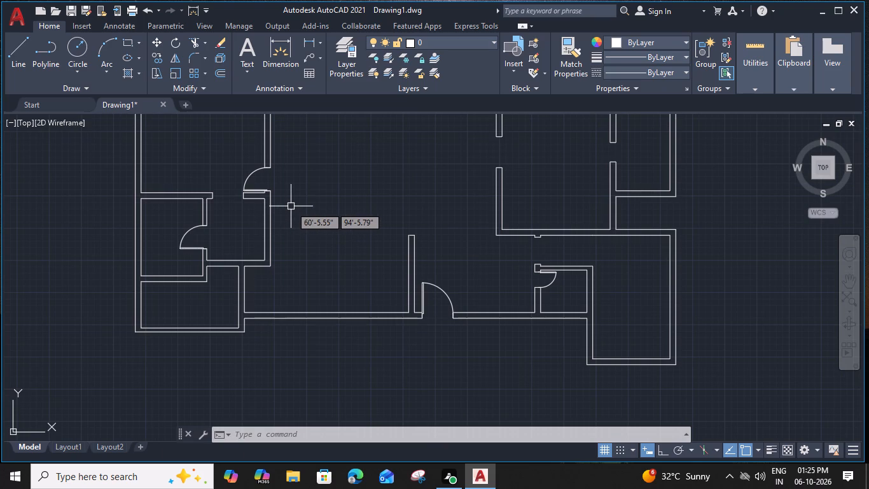
scroll(361, 215, "down", 1)
middle_click_drag(363, 214, 362, 214)
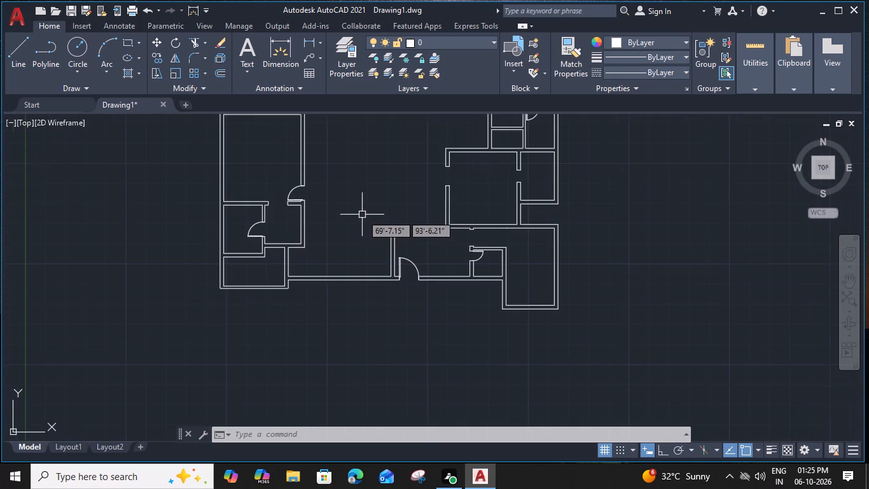
middle_click_drag(362, 214, 333, 264)
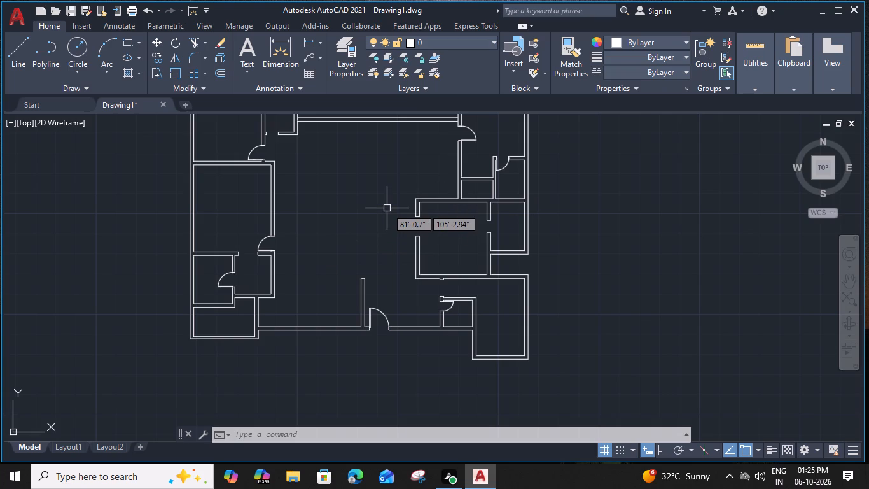
middle_click_drag(387, 208, 405, 305)
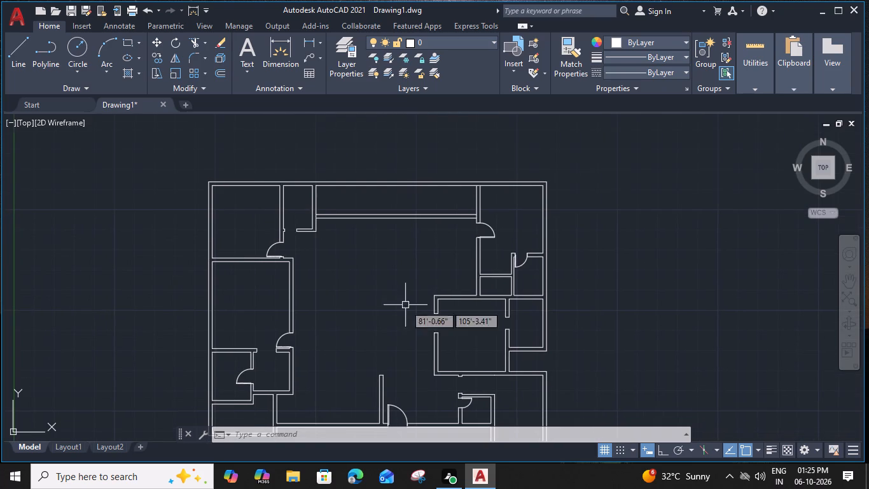
scroll(295, 349, "up", 2)
middle_click_drag(309, 334, 295, 349)
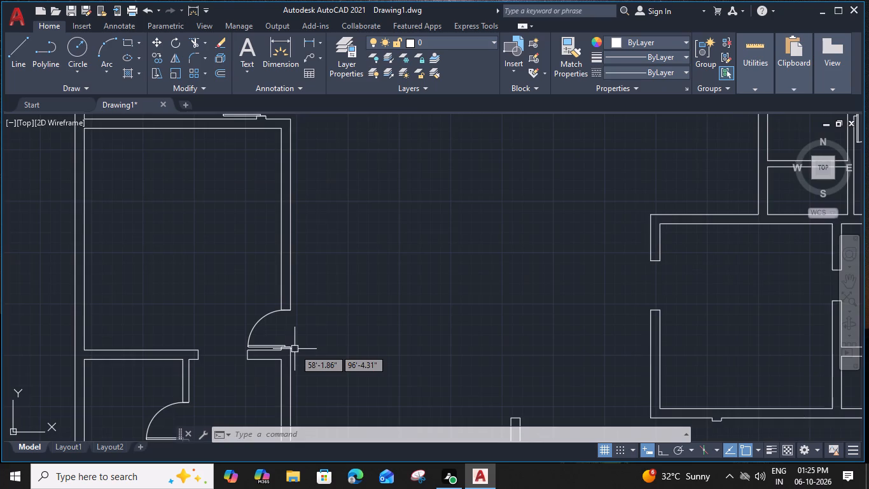
middle_click_drag(295, 349, 298, 110)
scroll(320, 138, "down", 2)
middle_click_drag(428, 186, 400, 448)
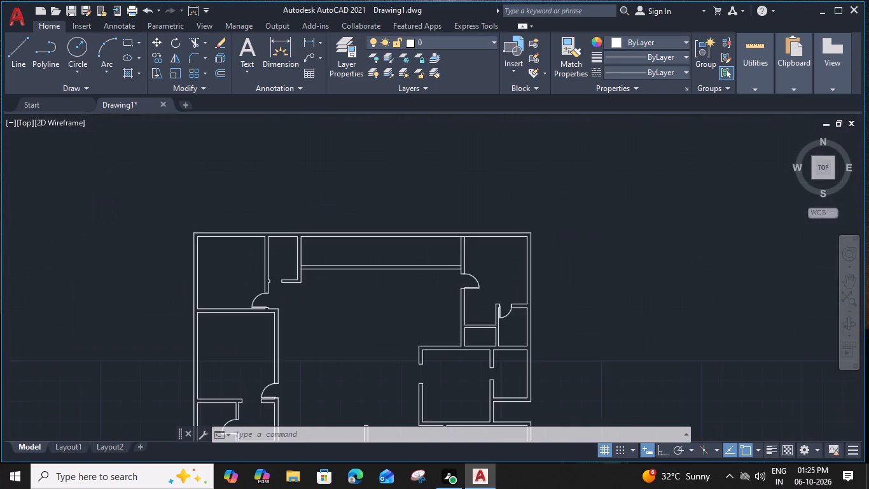
Copy the small east room's door to the opening in the south wall of the small room beside the northwest room.
middle_click_drag(400, 448, 436, 391)
scroll(567, 243, "up", 2)
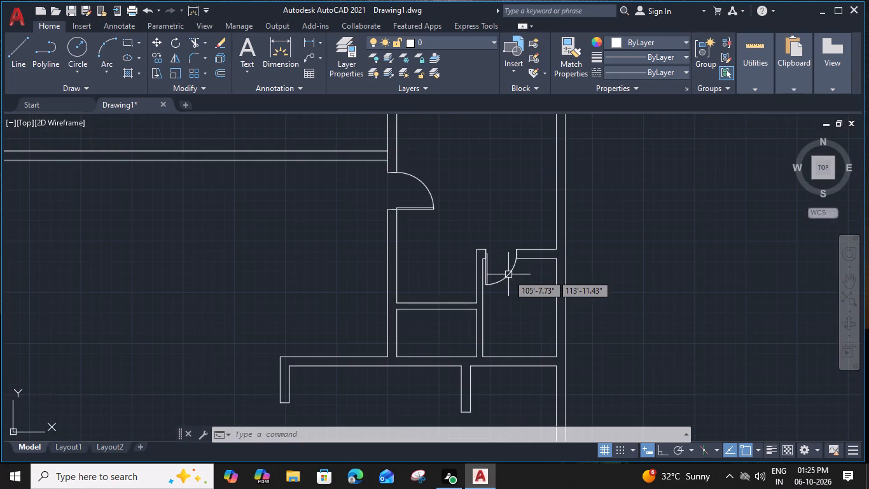
left_click(508, 274)
type("CO")
key("space")
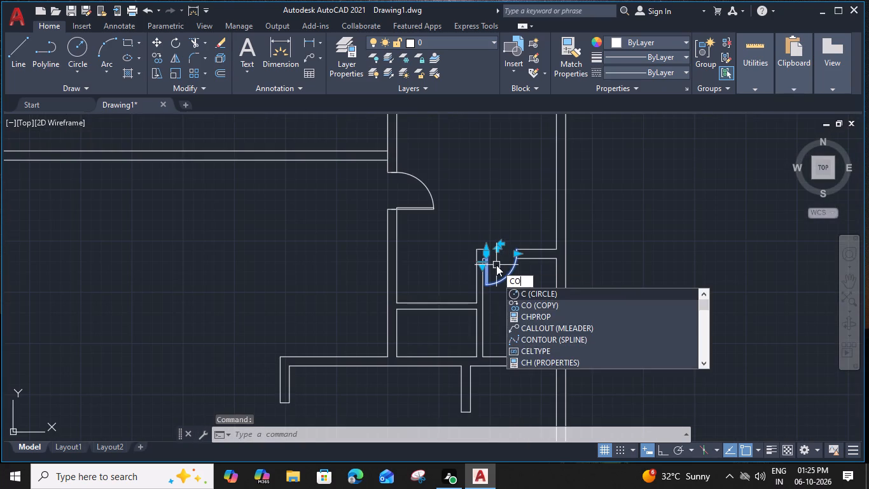
scroll(489, 250, "up", 4)
left_click(476, 241)
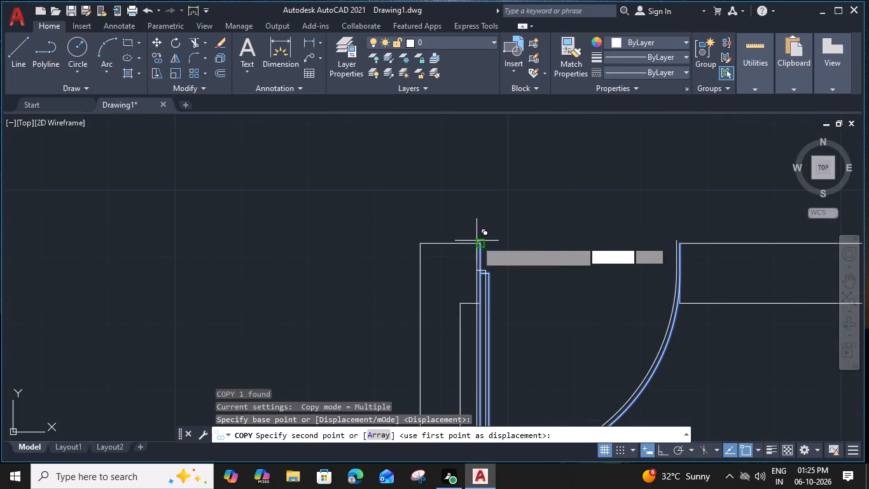
scroll(476, 241, "down", 4)
middle_click_drag(314, 252, 510, 302)
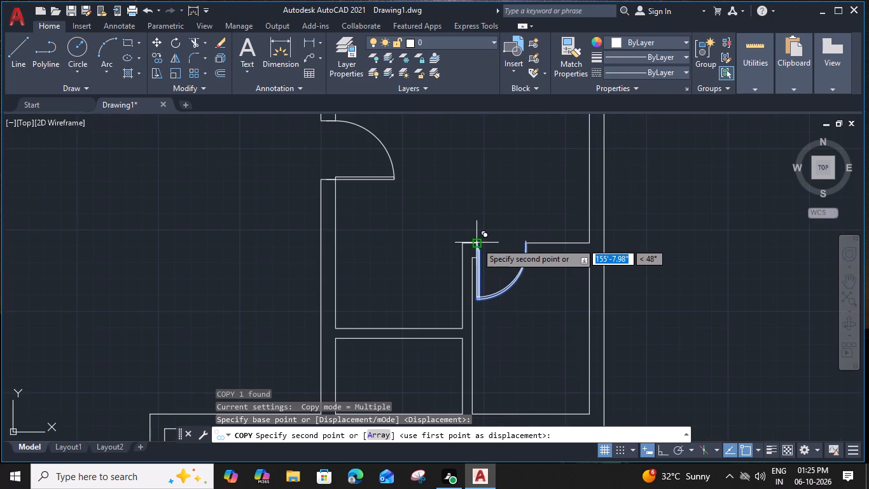
left_click(92, 234)
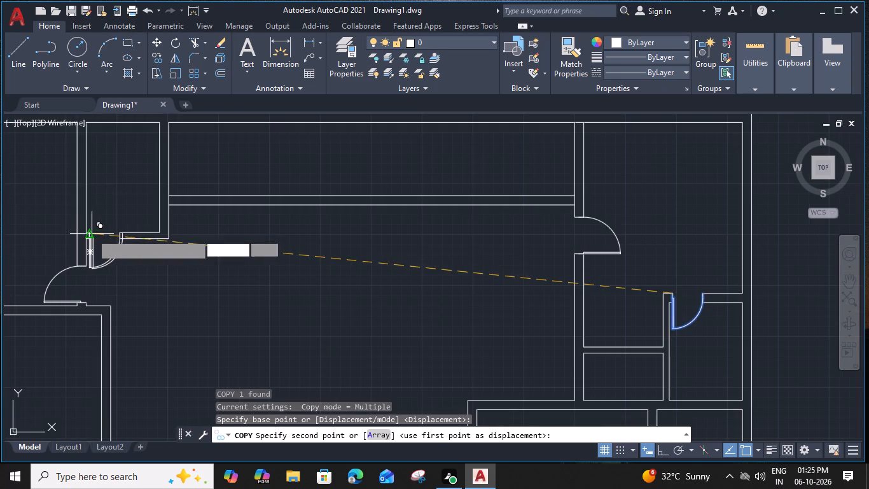
key("Escape")
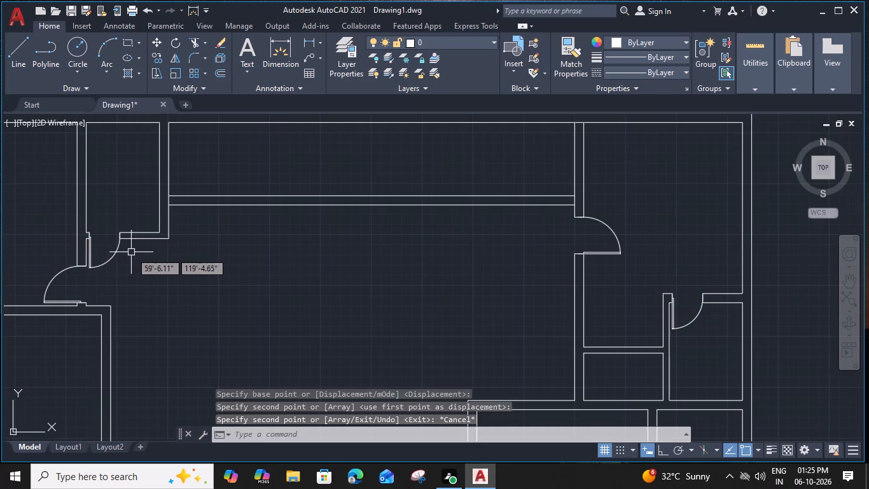
Flip the copied door so that it swings north into the small room.
left_click(116, 253)
left_click(101, 230)
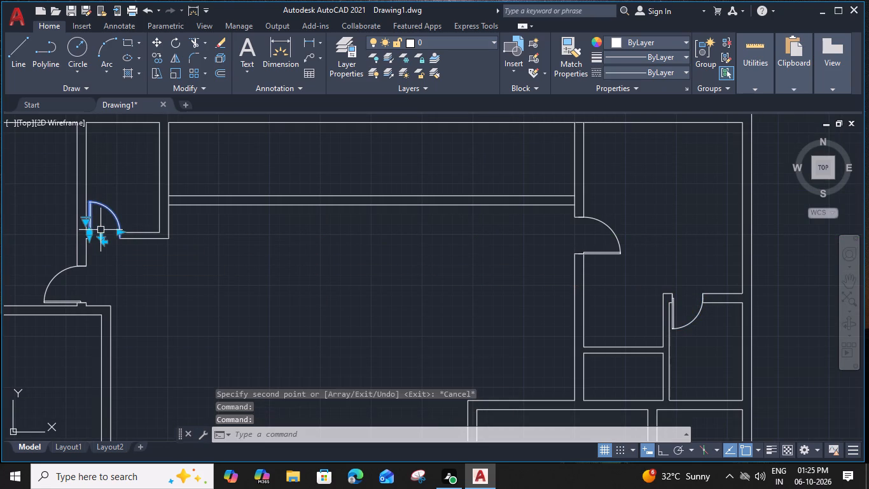
key("Escape")
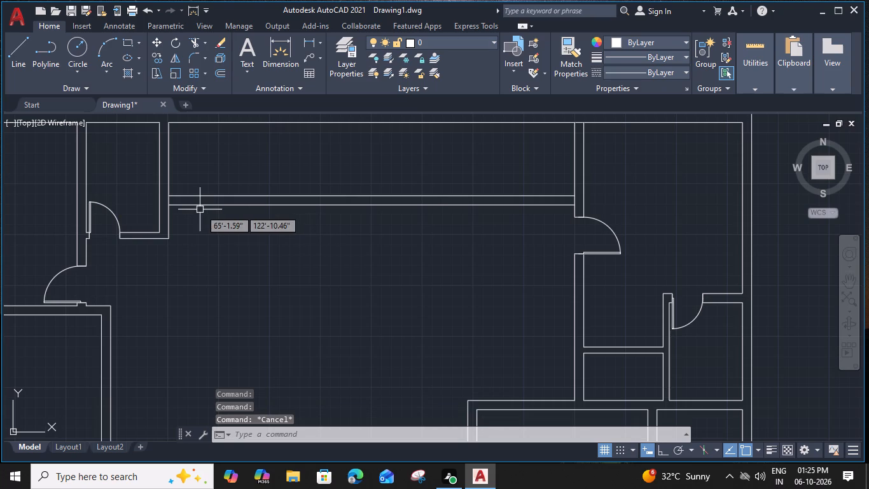
Draw a vertical line about 9' long southward from the outer wall face, just west of the main entrance door.
scroll(375, 277, "down", 1)
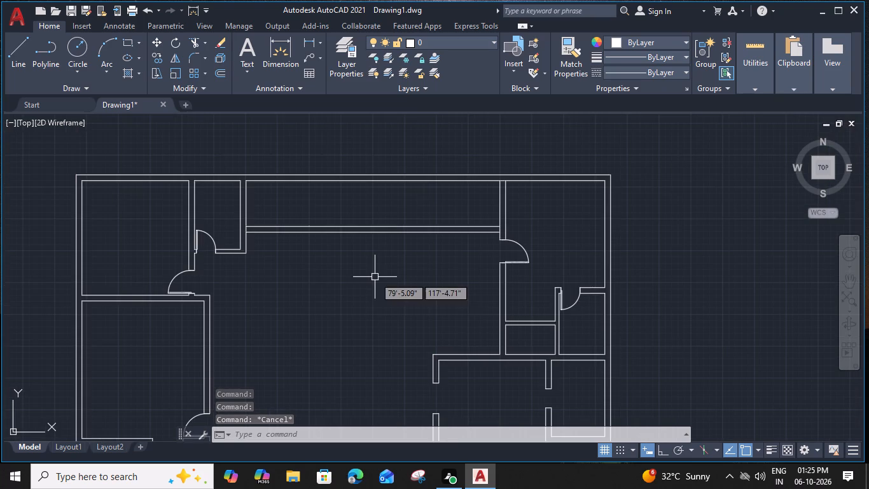
middle_click_drag(388, 283, 418, 262)
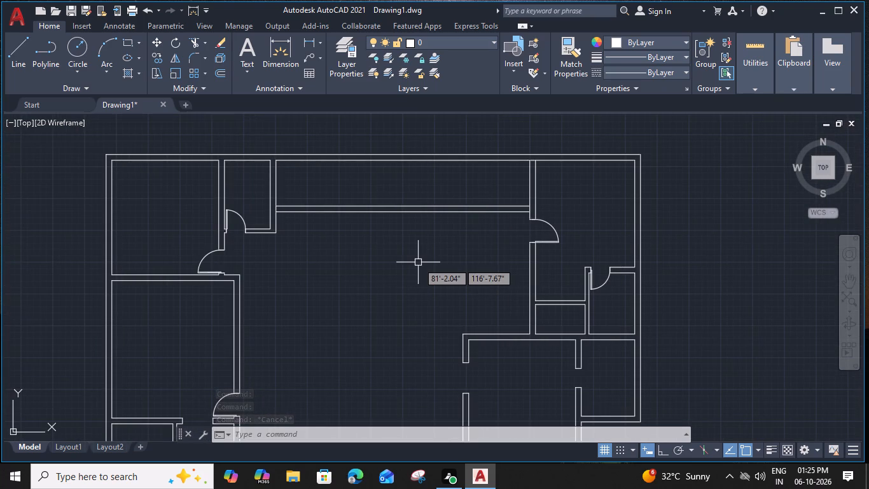
scroll(440, 269, "down", 1)
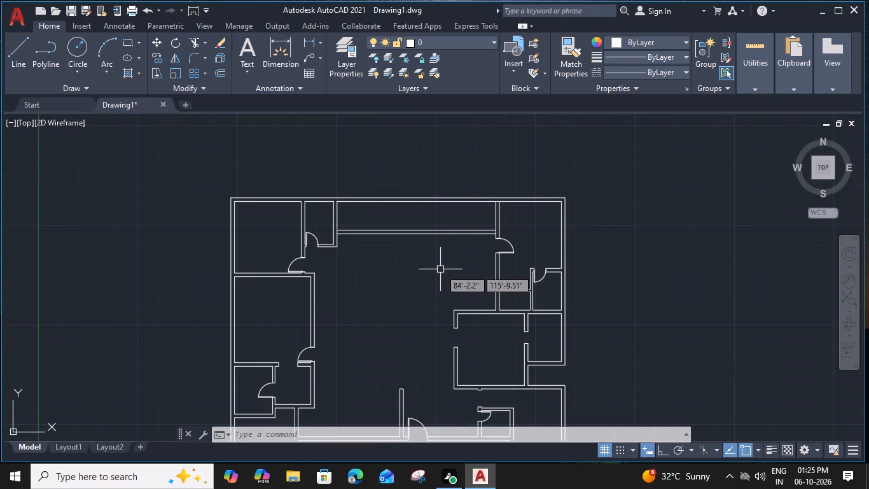
middle_click_drag(441, 268, 458, 215)
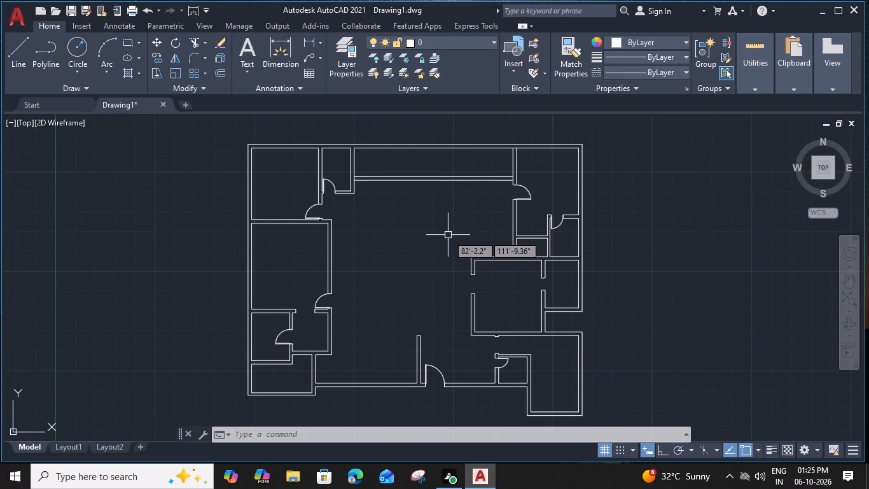
middle_click_drag(434, 262, 422, 161)
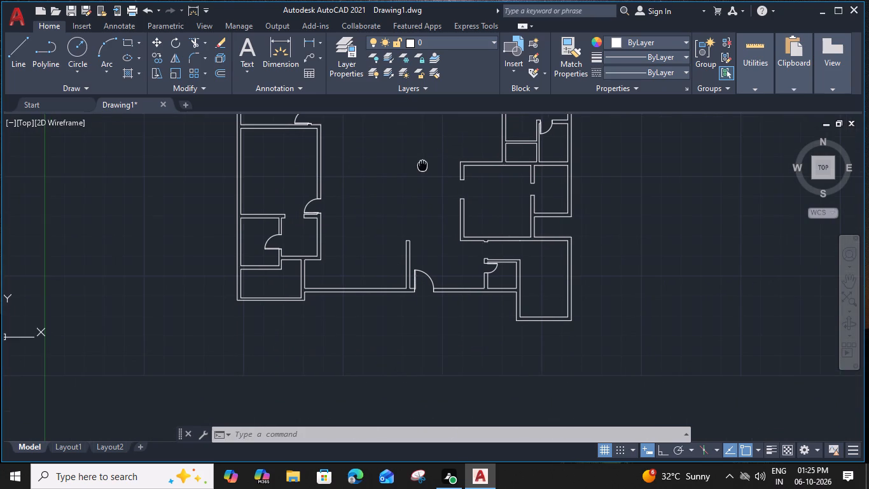
scroll(425, 297, "up", 3)
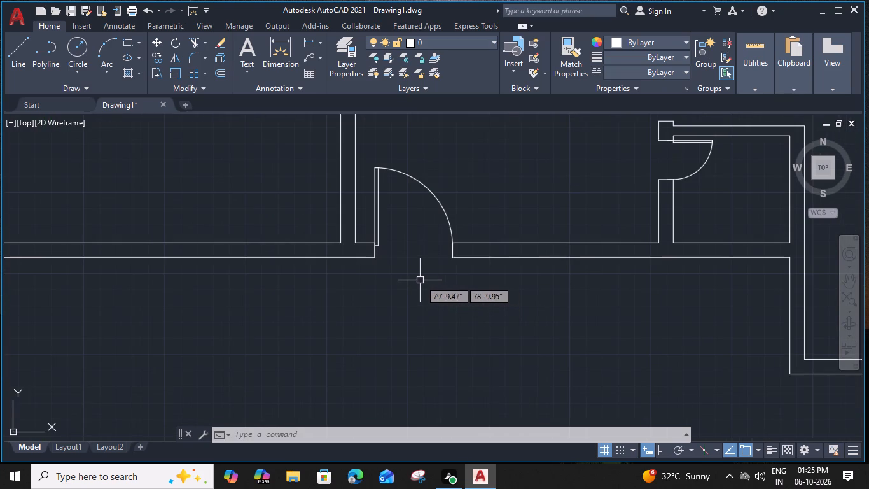
type("L")
key("space")
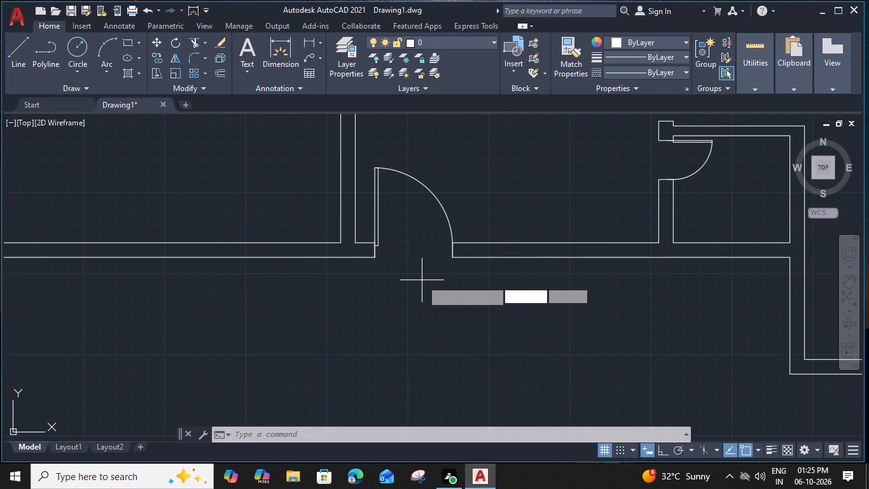
left_click(345, 258)
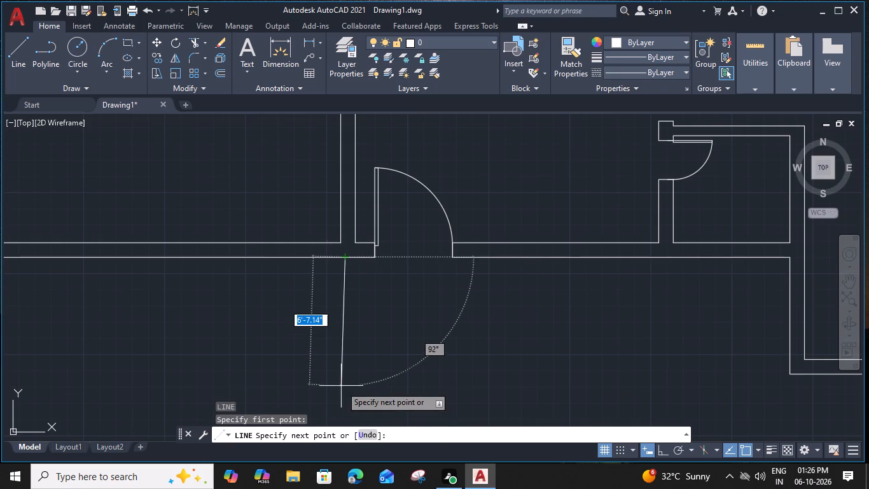
key("ctrl+F8")
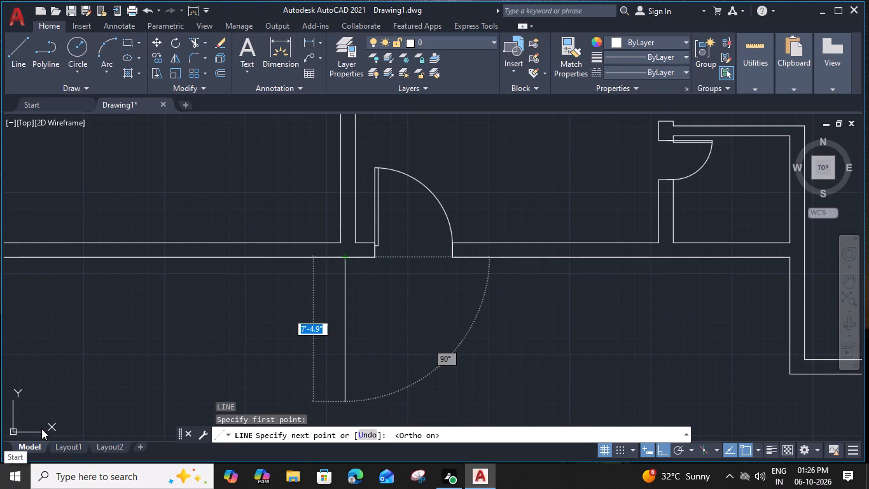
middle_click_drag(521, 251, 557, 155)
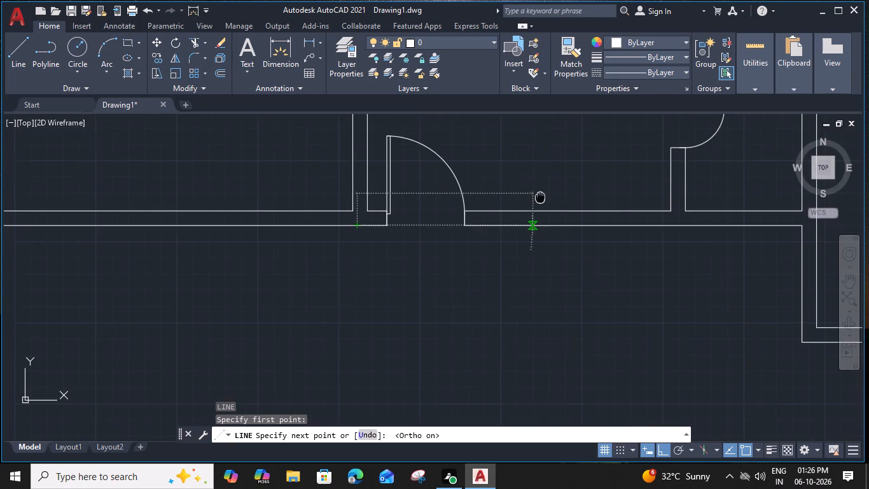
middle_click_drag(557, 155, 567, 122)
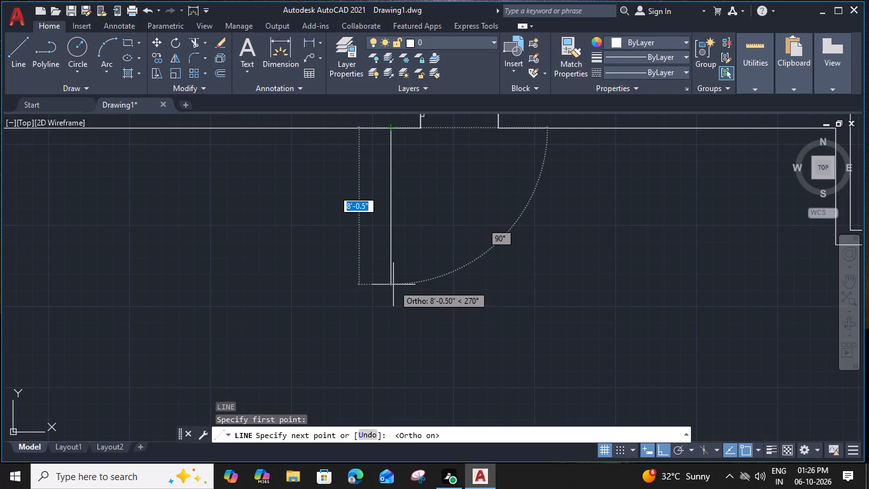
left_click(392, 305)
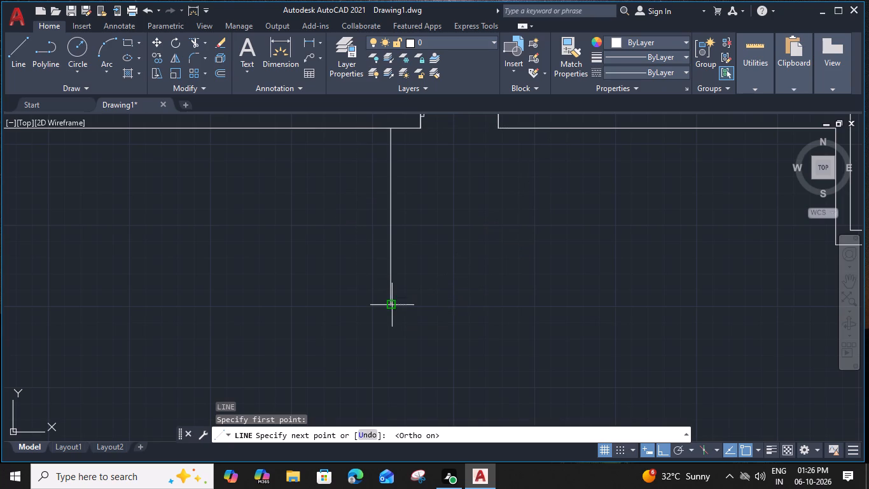
key("Escape")
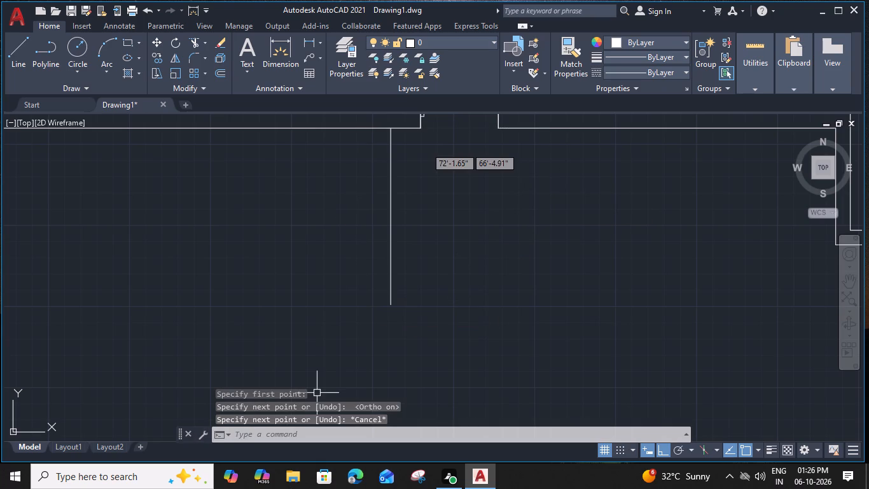
Draw a second vertical line about 9'5" long southward from the outer wall face, east of the entrance door.
scroll(529, 204, "down", 1)
middle_click_drag(532, 190, 525, 206)
type("L")
key("space")
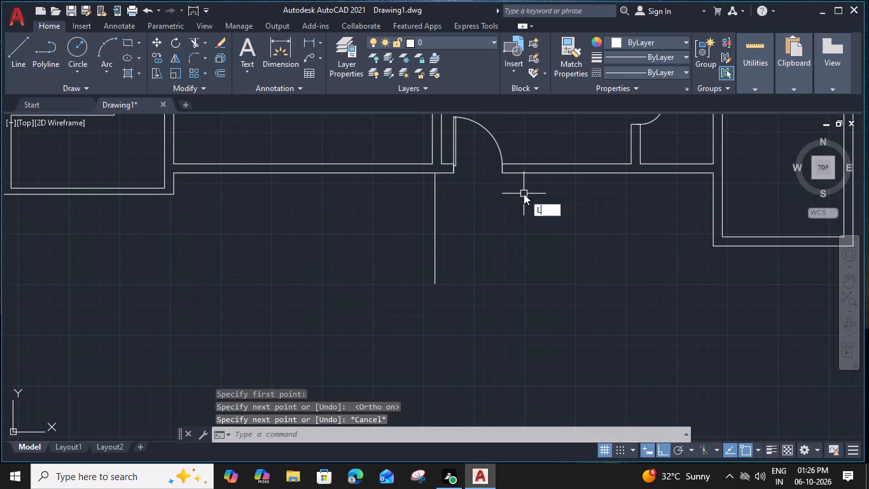
left_click(531, 173)
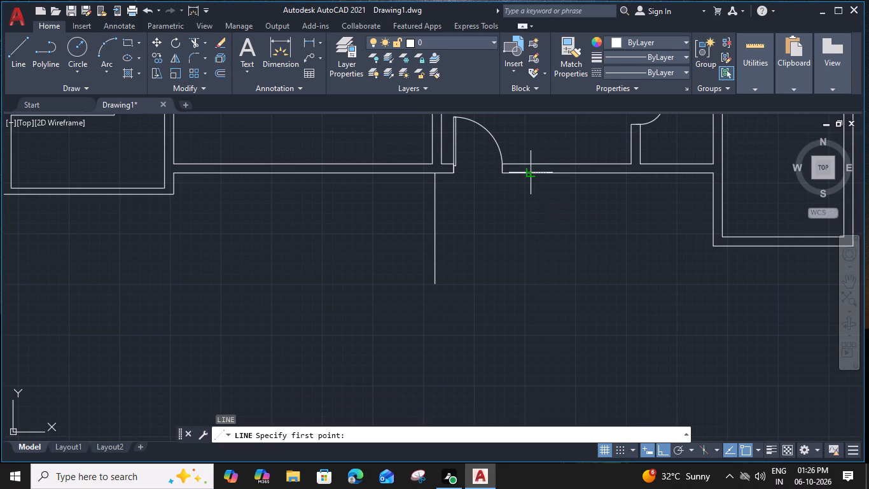
left_click(532, 288)
key("Escape")
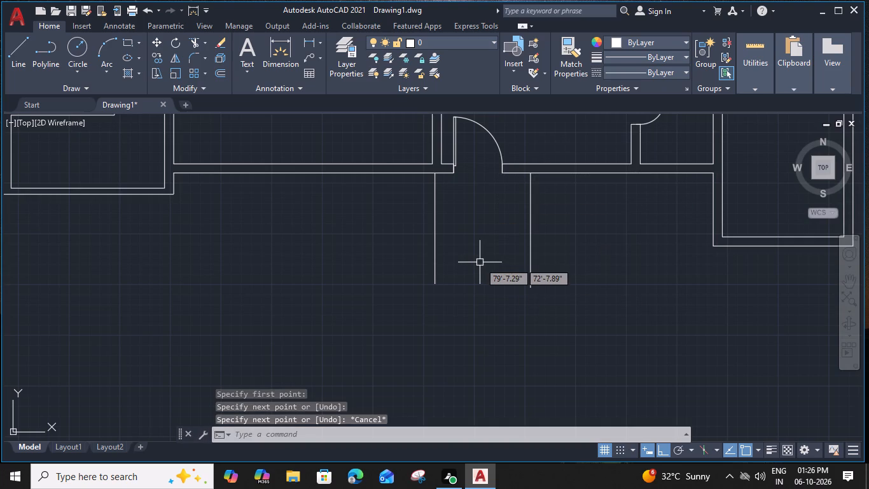
Draw a line across the entrance door opening between the outer corners of its two jambs.
type("L")
key("space")
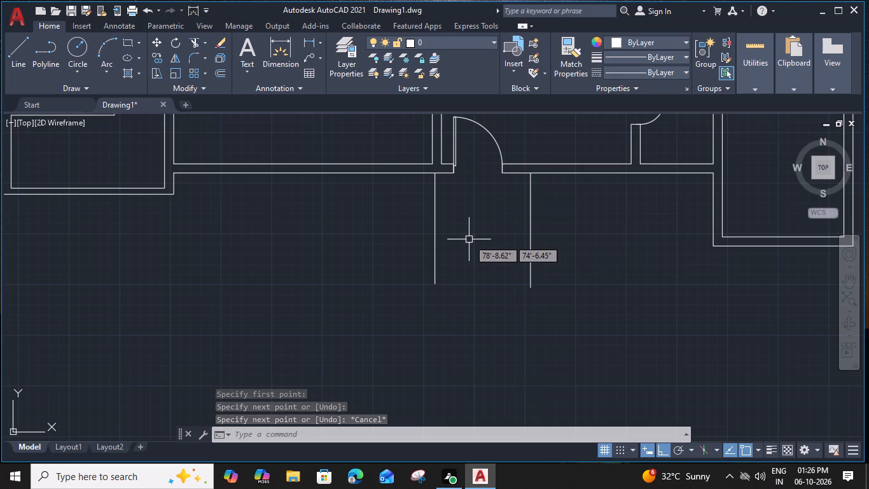
left_click(454, 174)
left_click(501, 172)
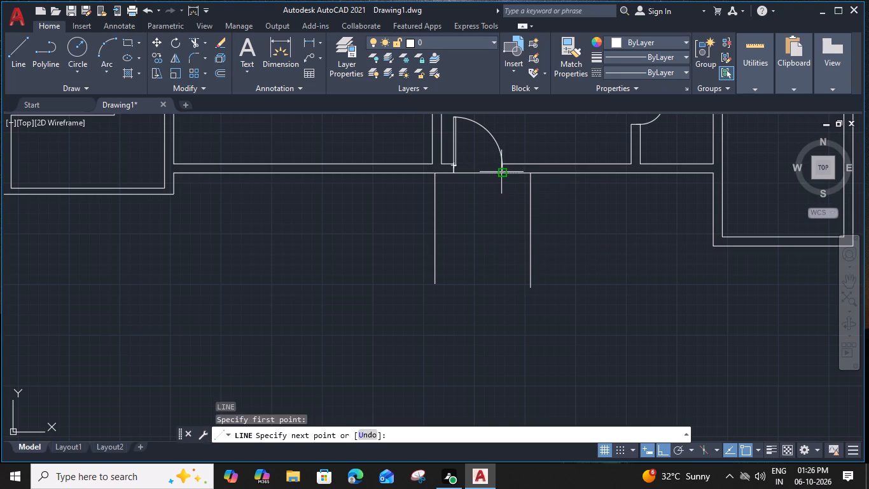
key("Escape")
Offset the entrance threshold line 5' to the south.
left_click(480, 173)
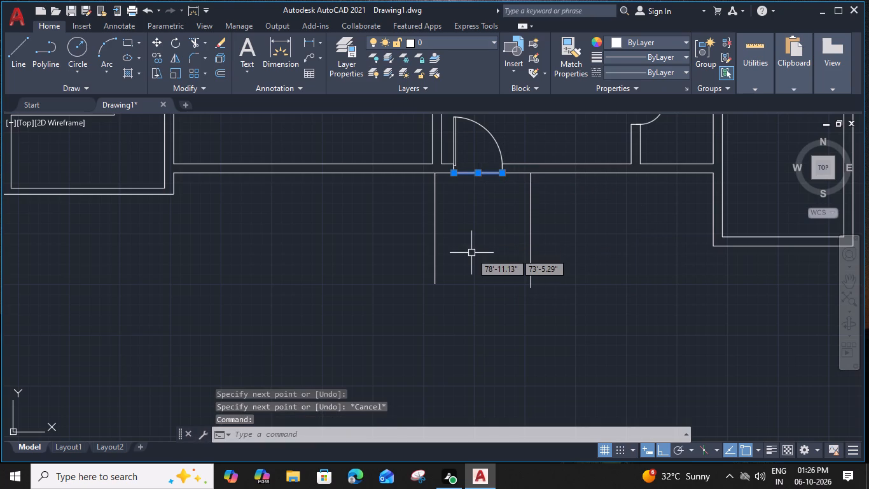
key("o")
key("space")
type("5'")
key("space")
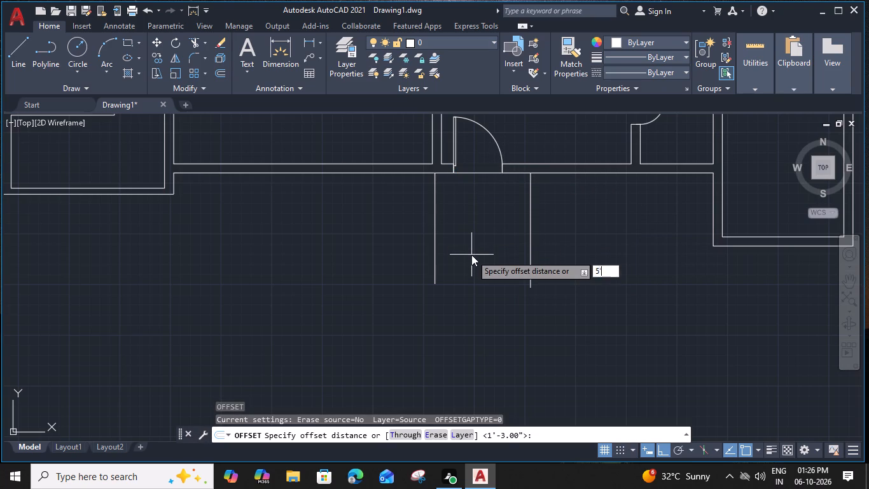
left_click(471, 255)
key("Escape")
Extend both ends of the offset line to the two vertical side lines.
type("EX")
key("space")
left_click(480, 233)
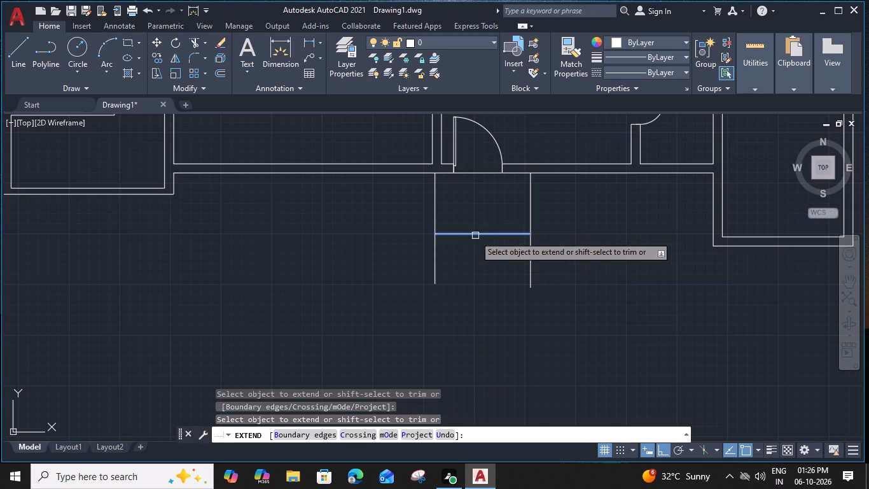
left_click(475, 236)
key("Escape")
Offset the landing edge line south by 11" four times in succession to form the entrance step lines.
left_click(475, 236)
key("o")
key("space")
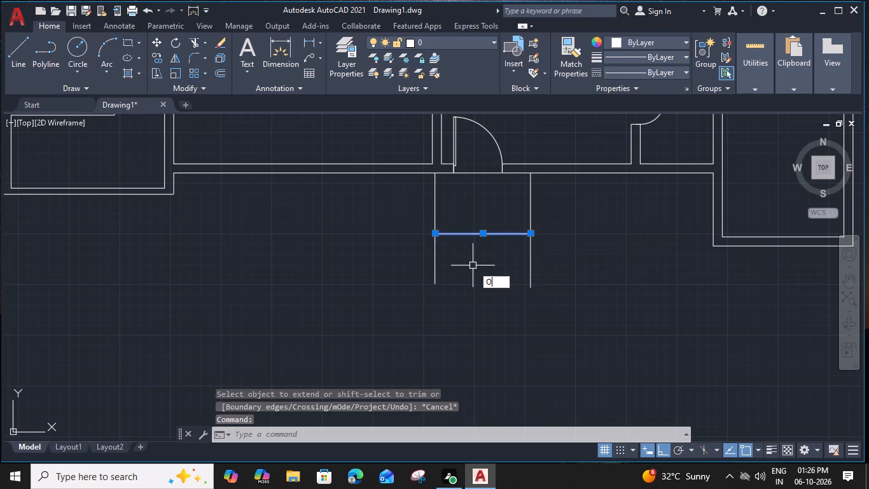
key("1")
key("1")
key("shift+quotedbl")
key("Return")
left_click(471, 260)
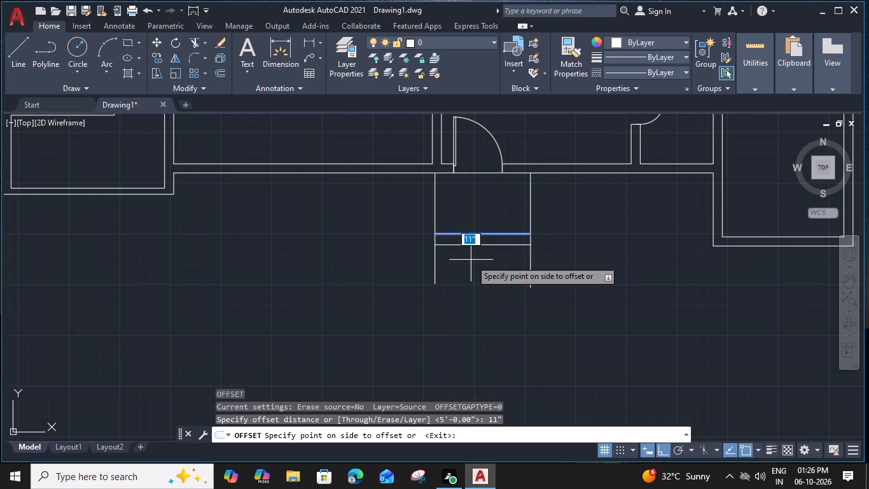
left_click(479, 244)
left_click(476, 273)
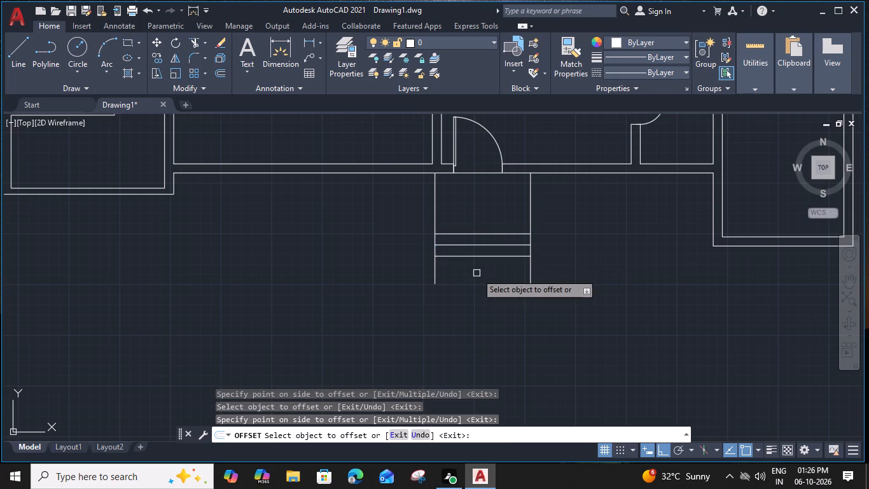
left_click(477, 259)
left_click(478, 287)
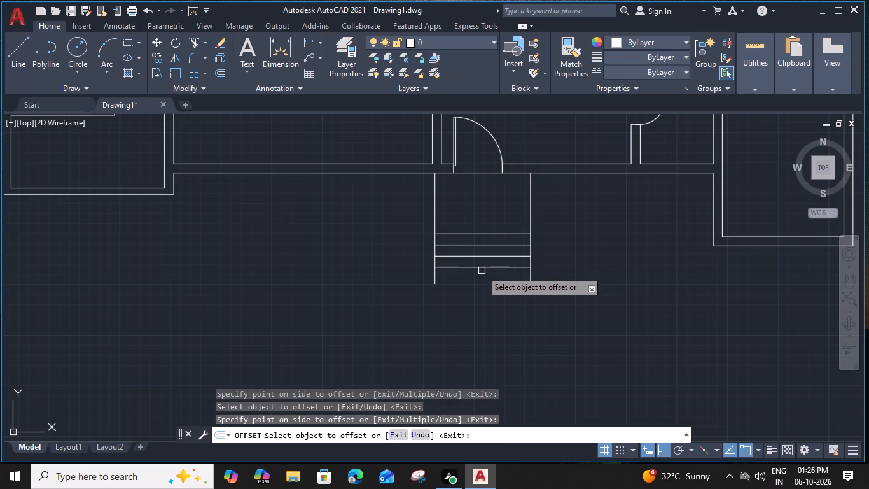
left_click(482, 271)
left_click(483, 267)
left_click(482, 288)
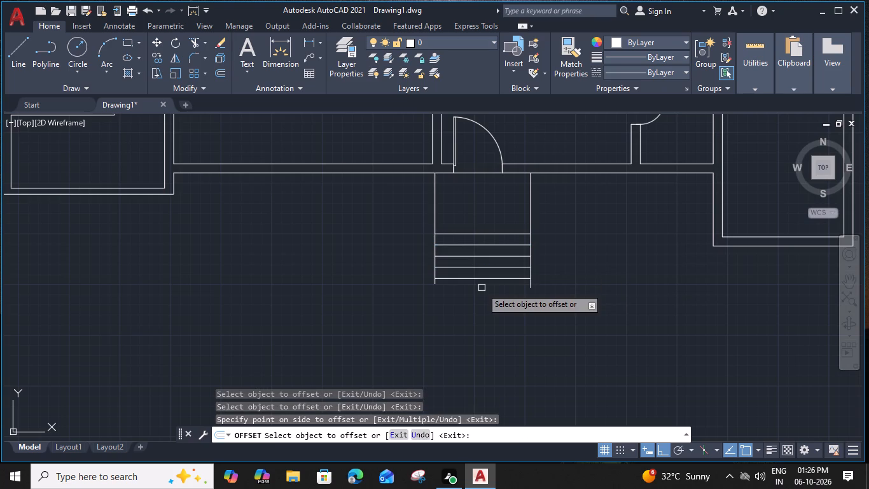
key("Escape")
Offset the southernmost entrance step line 1" to the south.
left_click(502, 282)
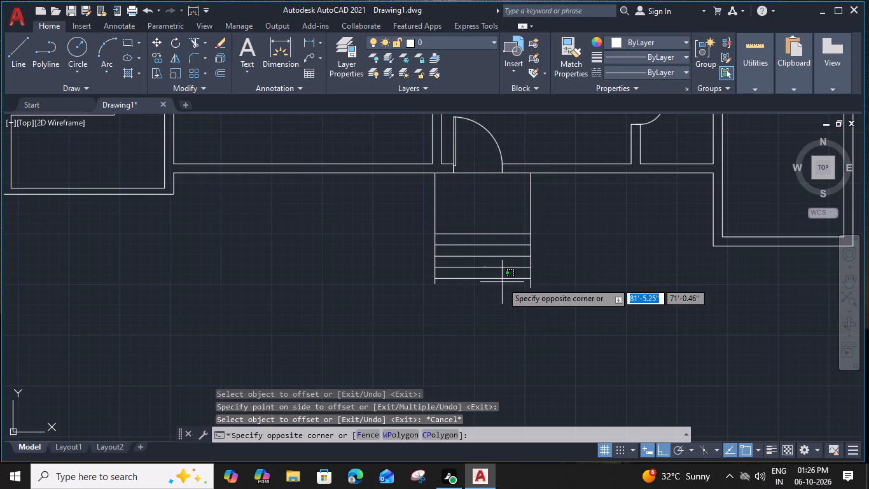
left_click(476, 275)
type("O 1\"")
key("Return")
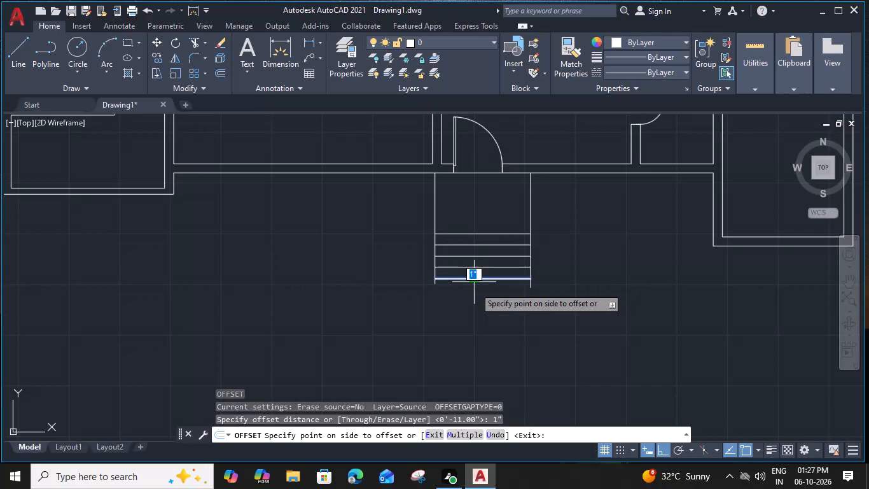
left_click(476, 302)
key("Escape")
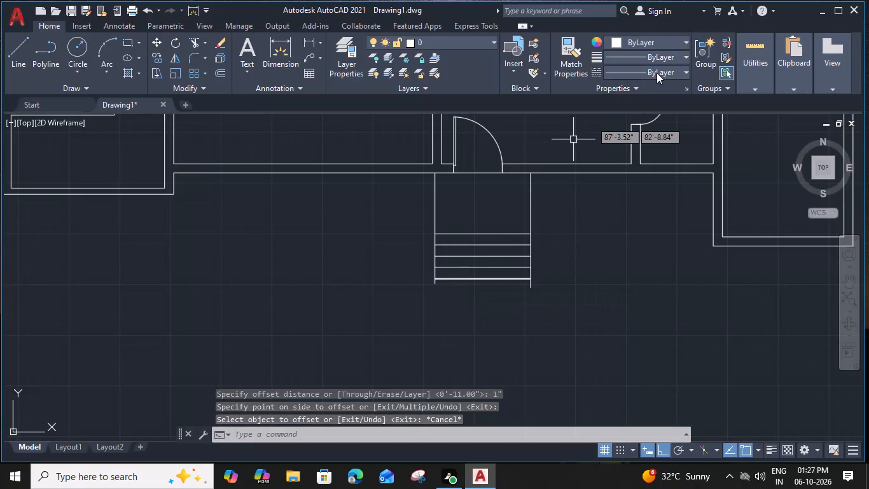
Load the ACAD_ISO02W100 ISO dash linetype into the drawing.
left_click(667, 71)
left_click(637, 134)
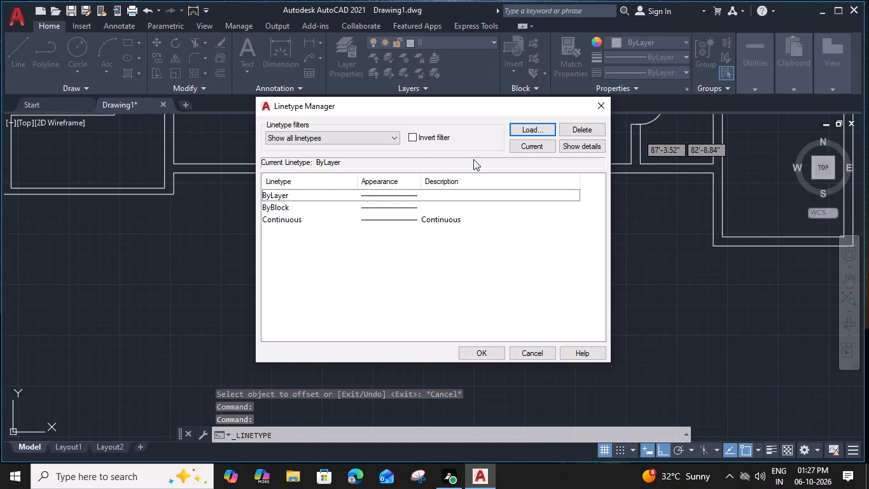
left_click(513, 128)
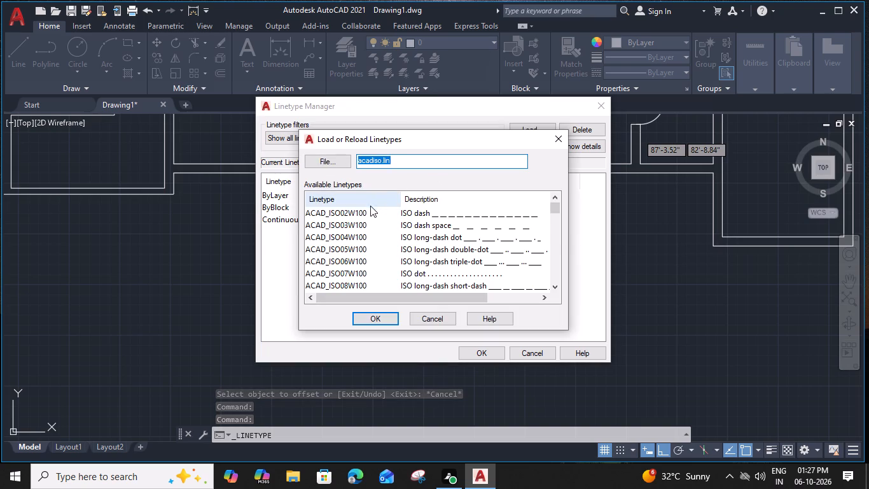
left_click(361, 211)
left_click(380, 317)
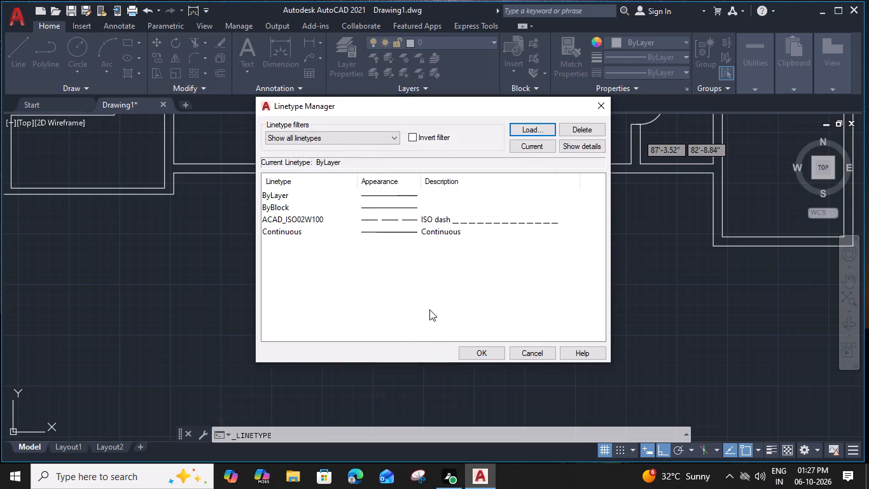
left_click(469, 350)
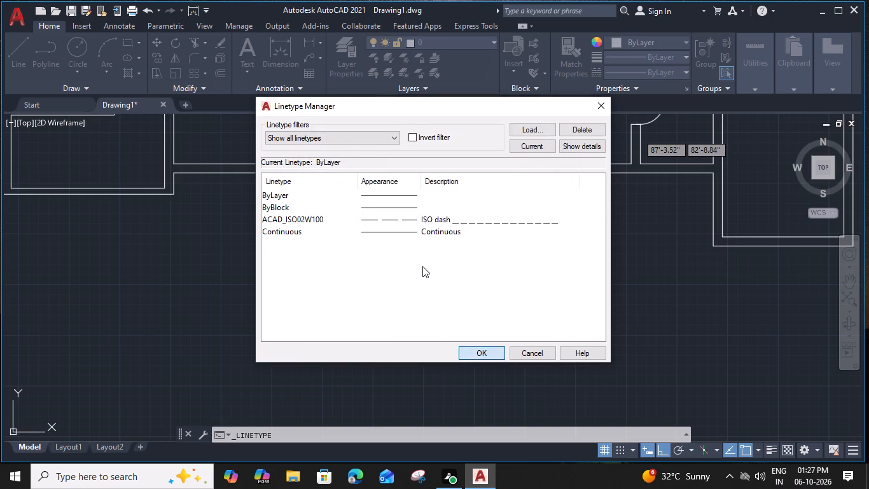
Assign the ACAD_ISO02W100 linetype to the line offset 1" below the last entrance step.
scroll(469, 276, "up", 4)
left_click(460, 297)
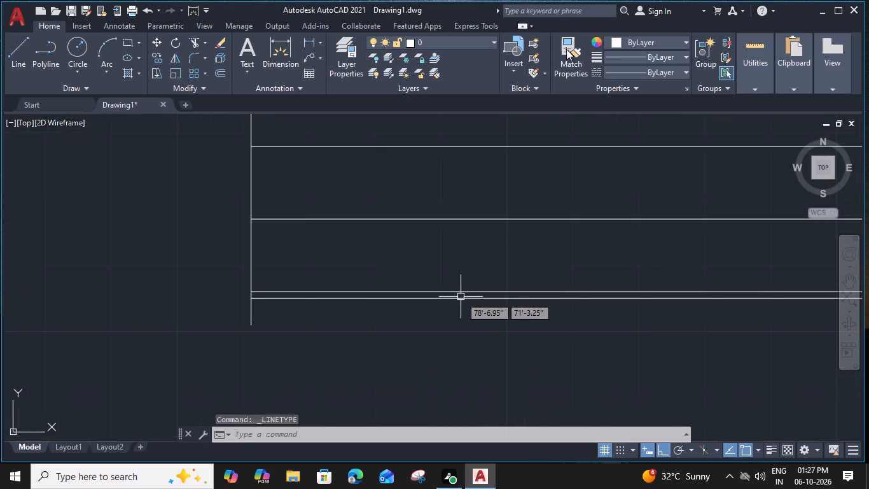
left_click(626, 67)
left_click(625, 120)
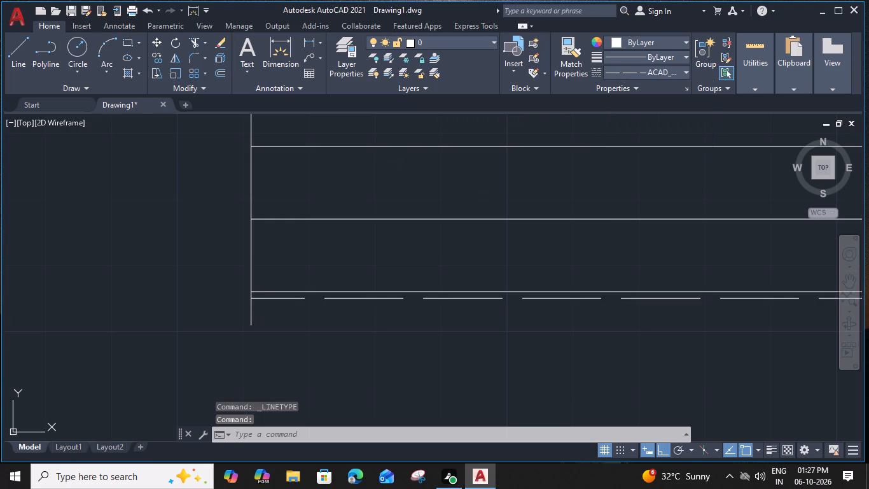
Offset the dashed line north by 11" four times in succession, placing one beside each entrance step line and the landing edge.
key("o")
key("space")
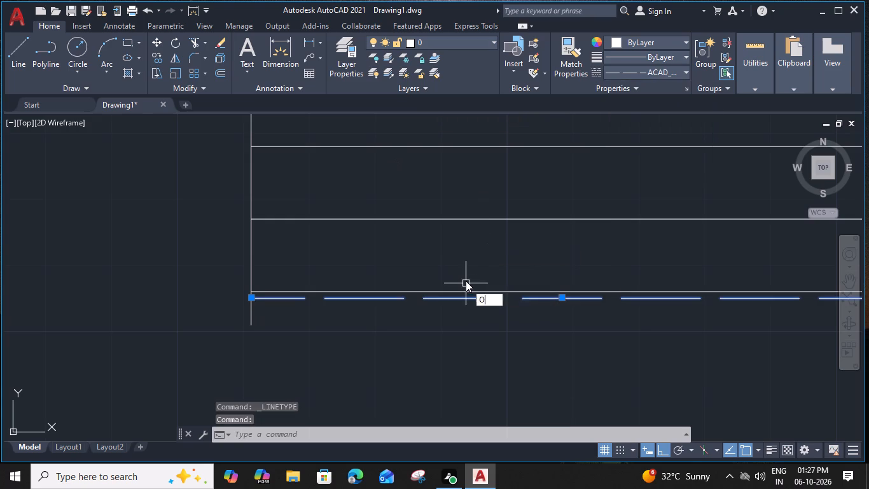
key("1")
key("1")
key("shift+quotedbl")
key("Return")
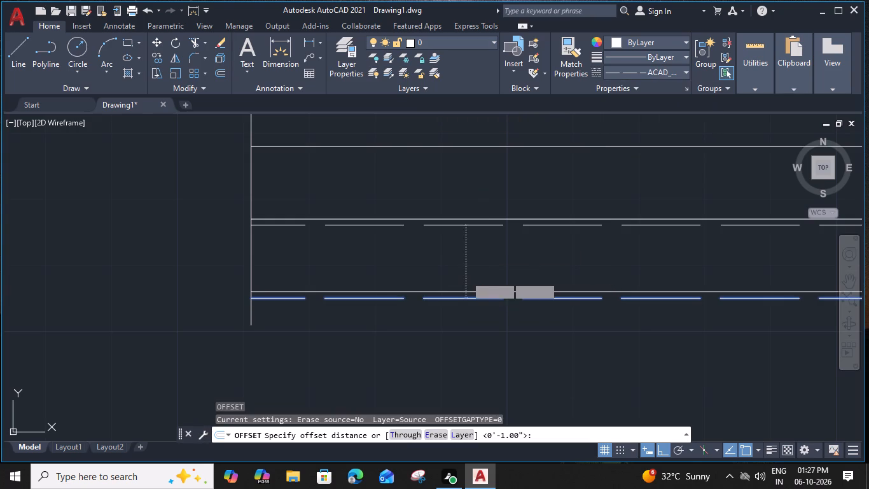
left_click(465, 254)
left_click(478, 227)
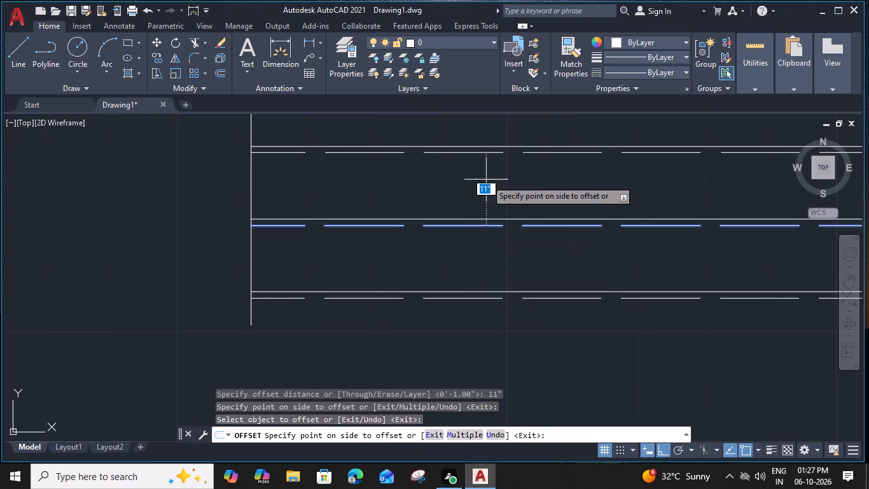
left_click(487, 176)
middle_click_drag(487, 176, 448, 248)
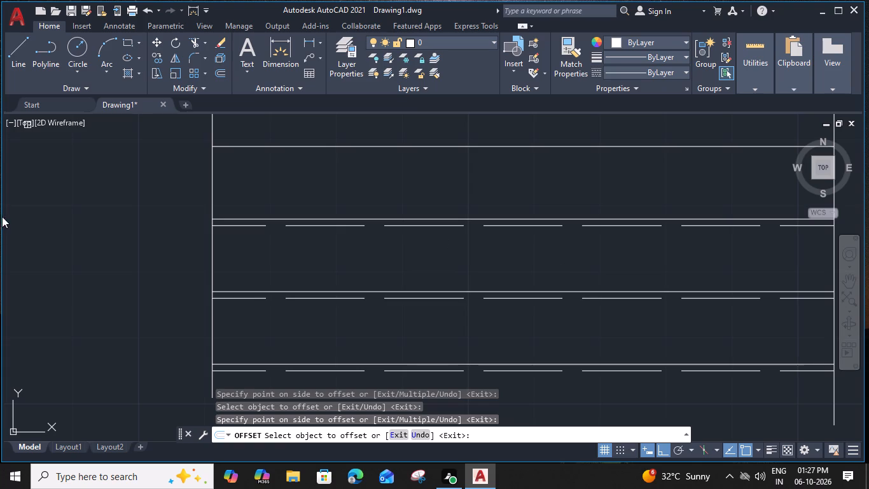
left_click(517, 228)
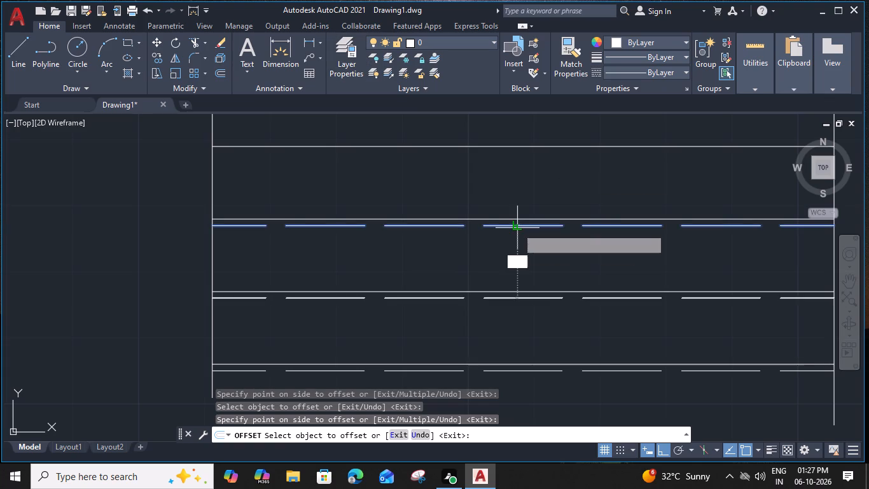
left_click(517, 188)
middle_click_drag(518, 185, 501, 291)
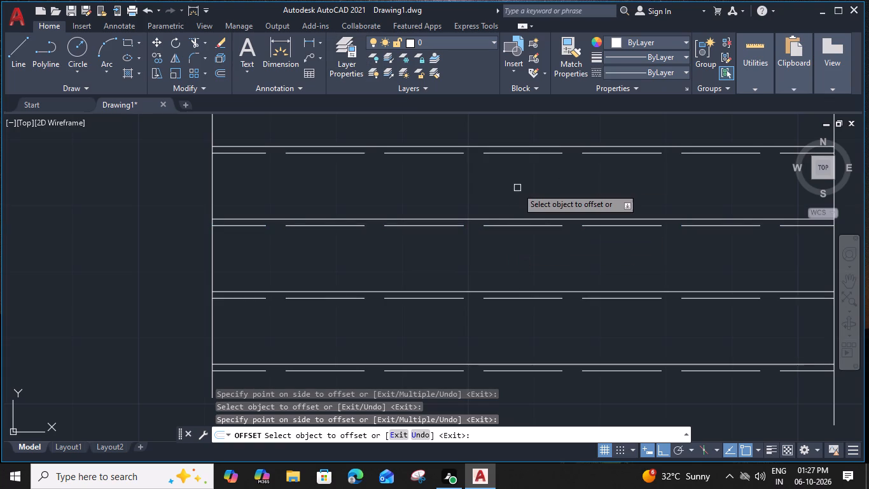
left_click(506, 259)
left_click(508, 227)
scroll(511, 225, "down", 1)
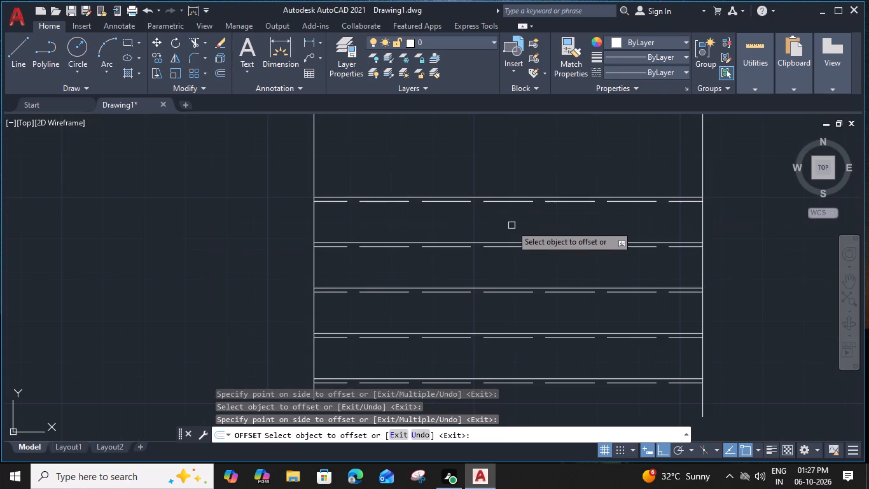
middle_click_drag(531, 178, 489, 386)
key("Escape")
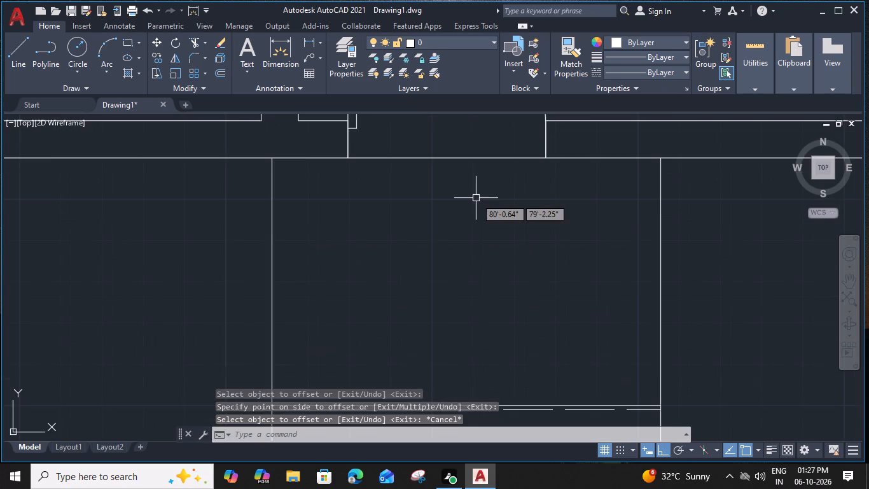
Trim away the line crossing the entrance door opening between its jambs.
type("TR")
key("space")
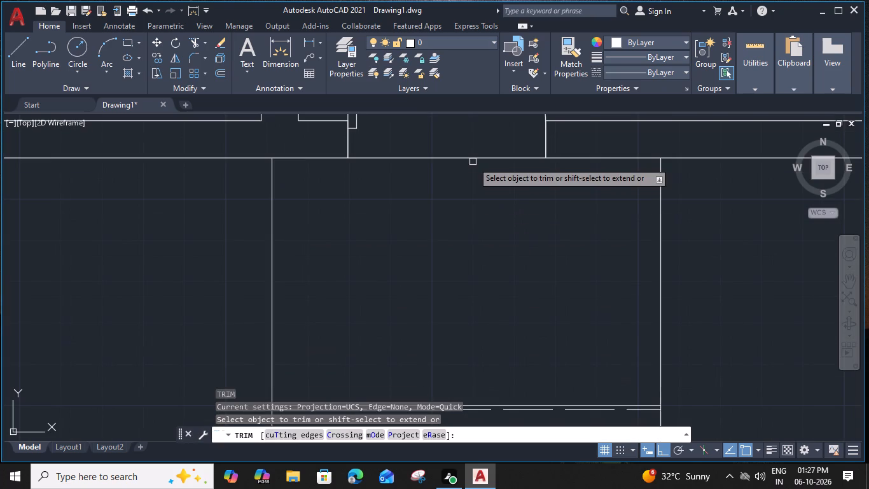
left_click(473, 159)
scroll(473, 162, "down", 3)
key("Escape")
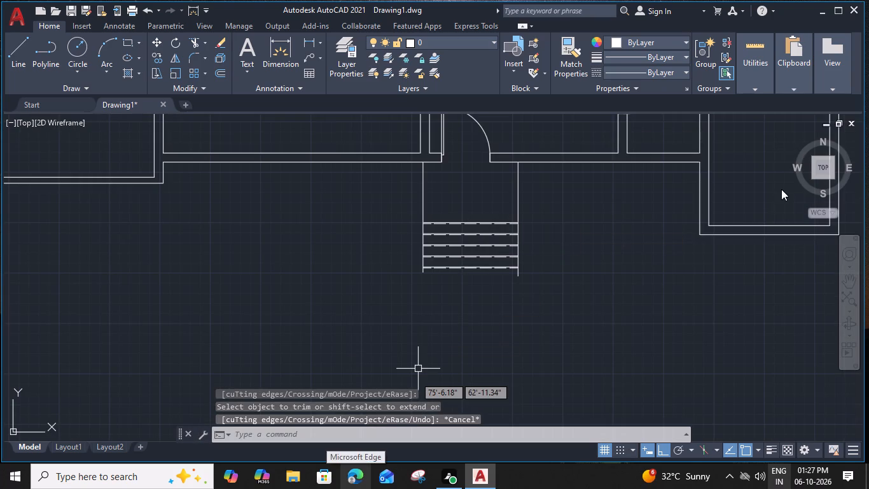
Trim the overhanging ends of both vertical side lines below the lowest dashed entrance step line.
type("TR")
key("space")
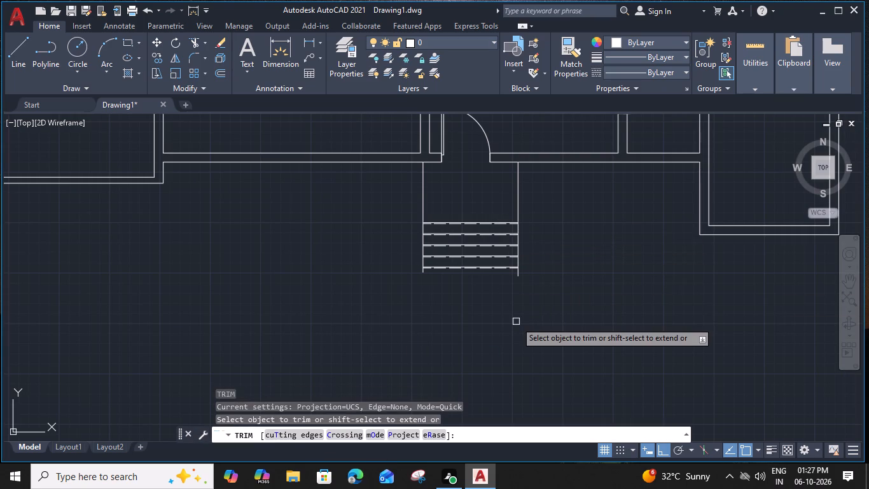
left_click(519, 278)
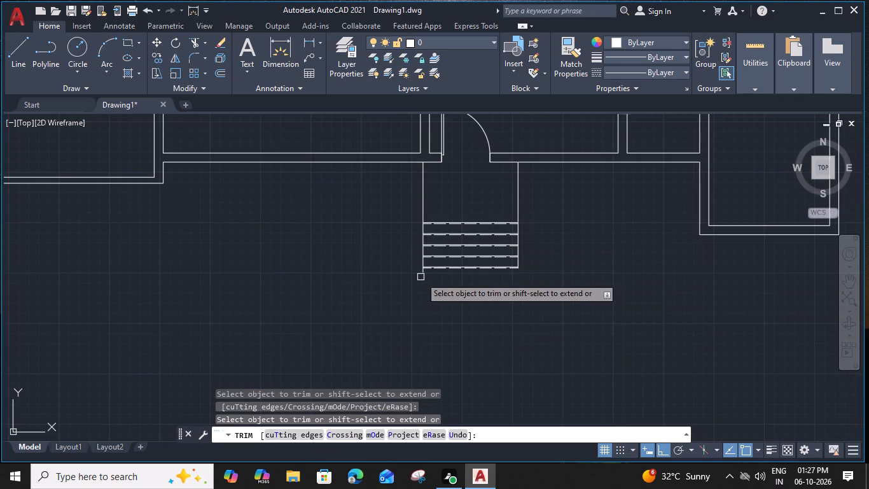
left_click(421, 277)
scroll(421, 274, "up", 1)
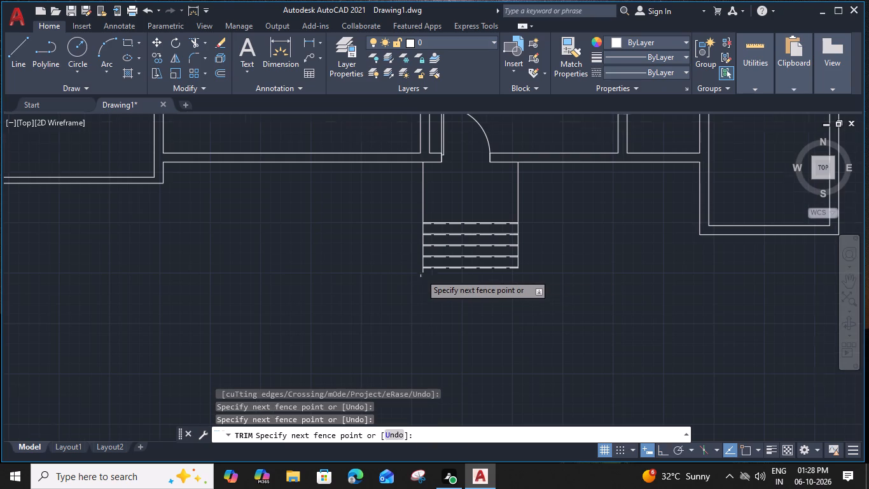
scroll(421, 274, "up", 1)
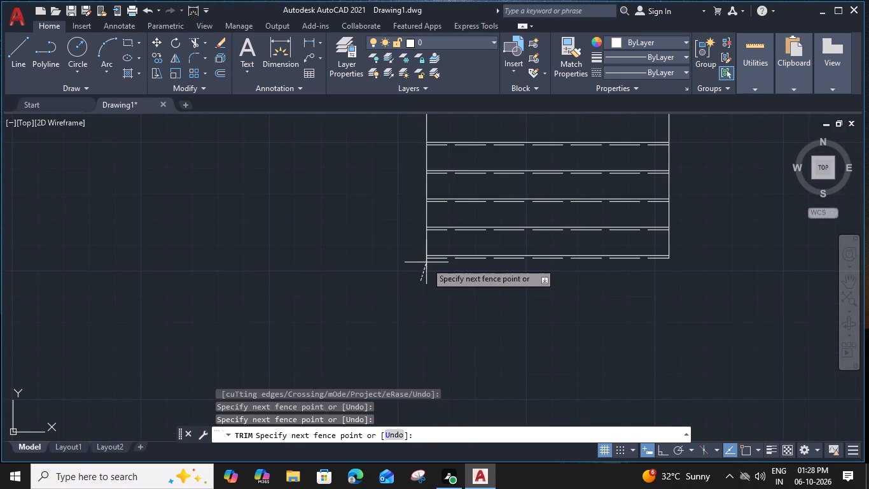
left_click(426, 262)
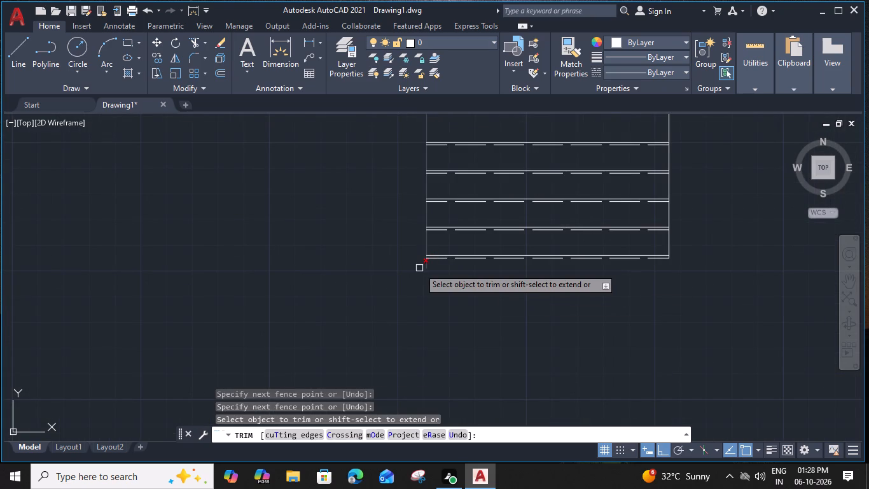
left_click(426, 267)
key("Escape")
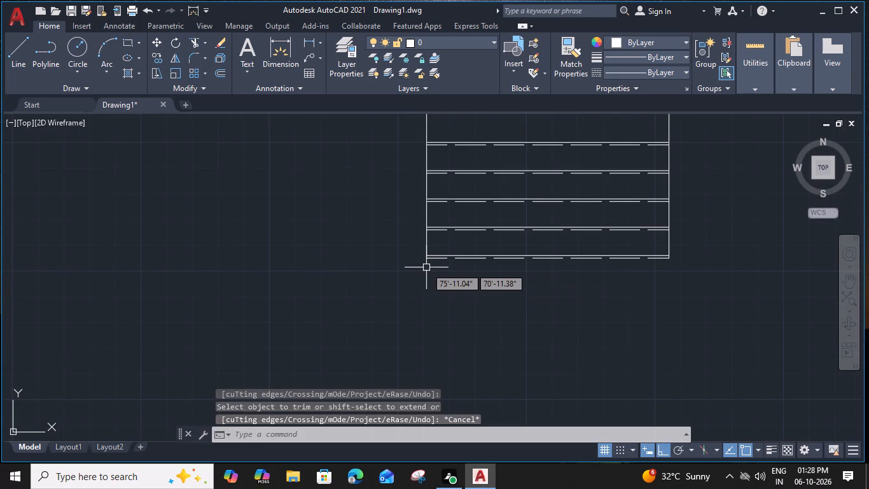
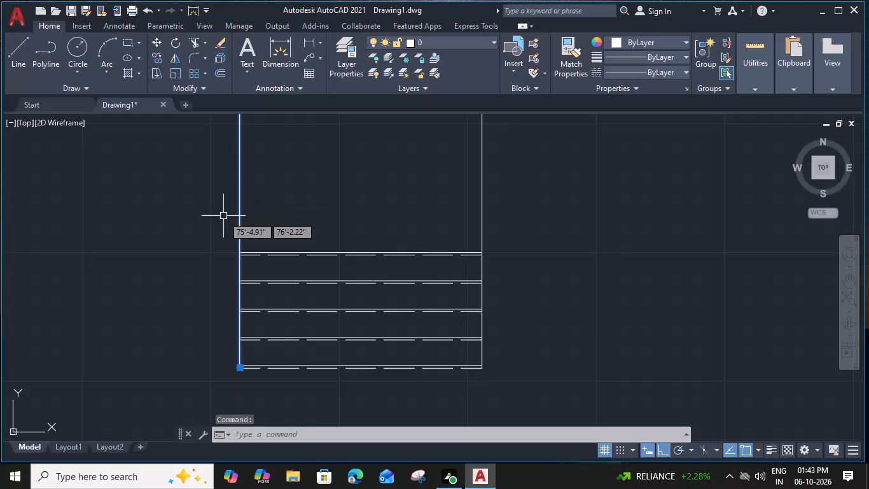
Offset both vertical side lines of the entrance steps outward by 3".
key("o")
key("space")
type("3\"")
key("Return")
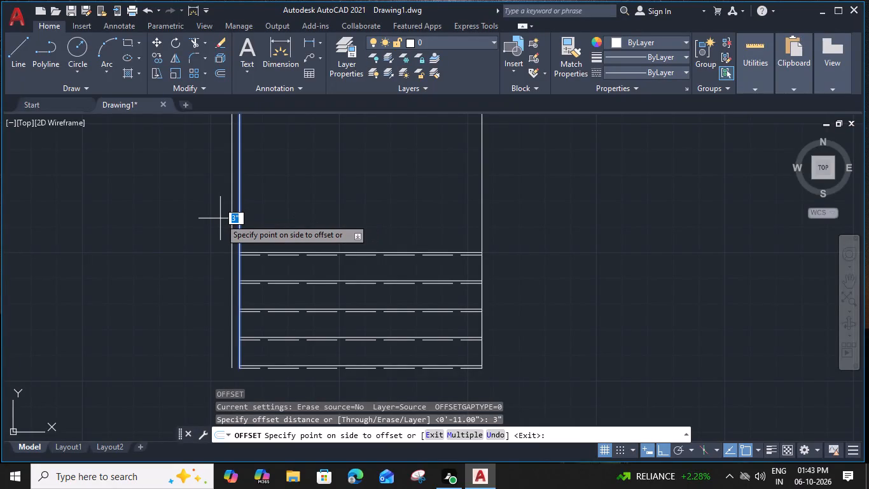
left_click(220, 218)
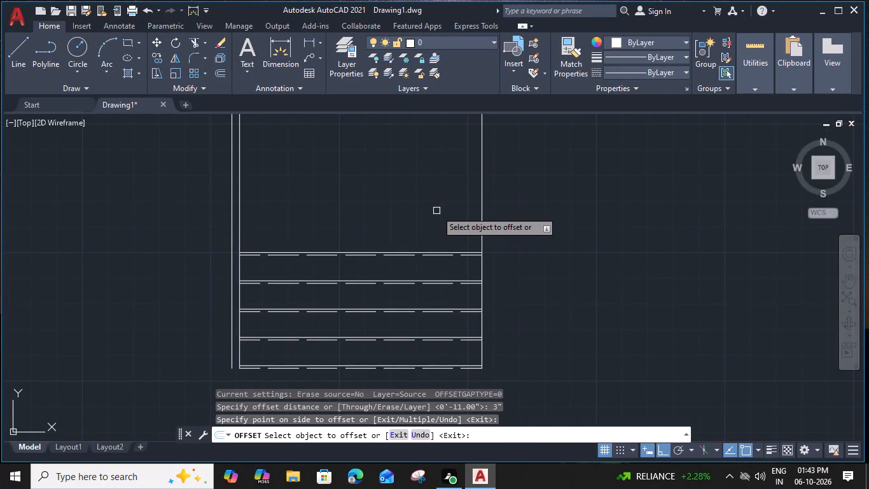
left_click(483, 200)
left_click(522, 206)
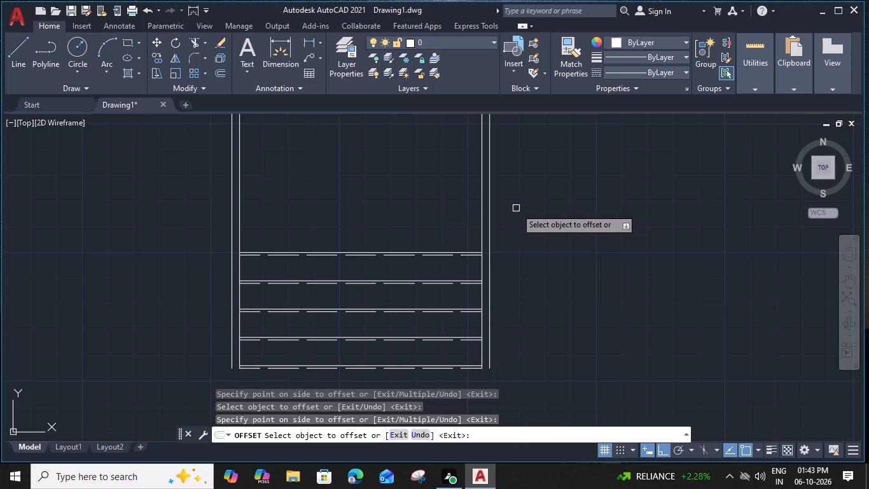
key("Escape")
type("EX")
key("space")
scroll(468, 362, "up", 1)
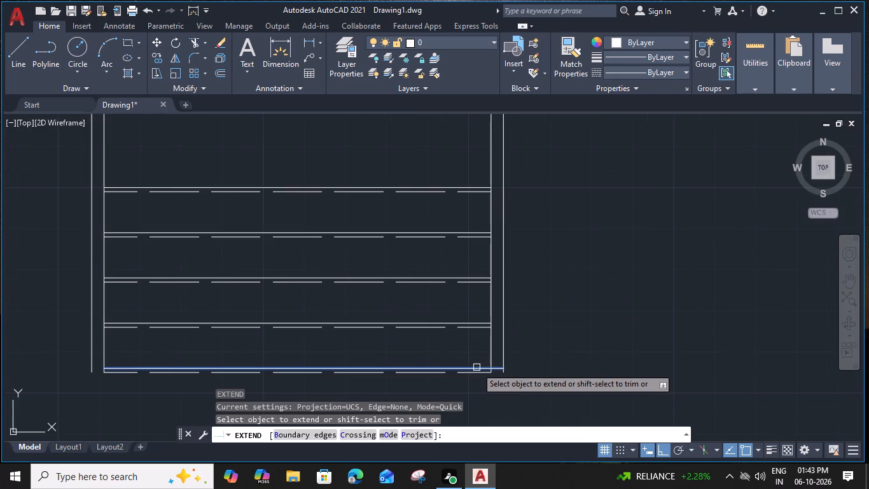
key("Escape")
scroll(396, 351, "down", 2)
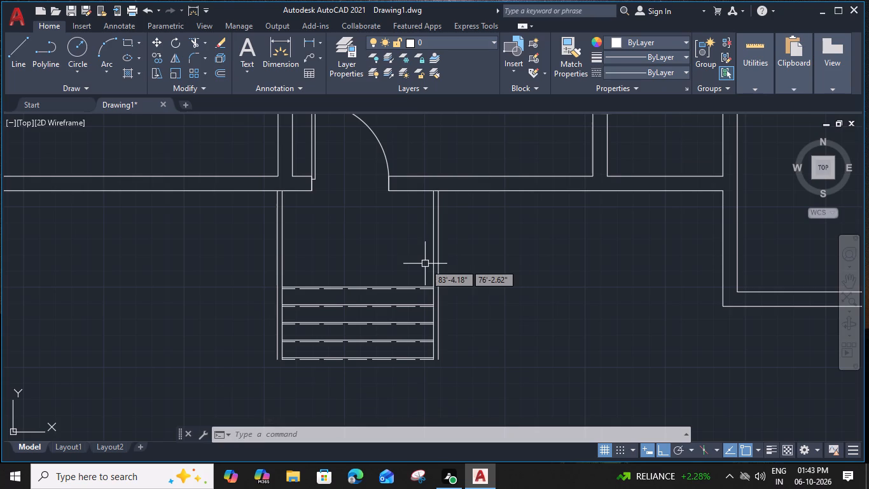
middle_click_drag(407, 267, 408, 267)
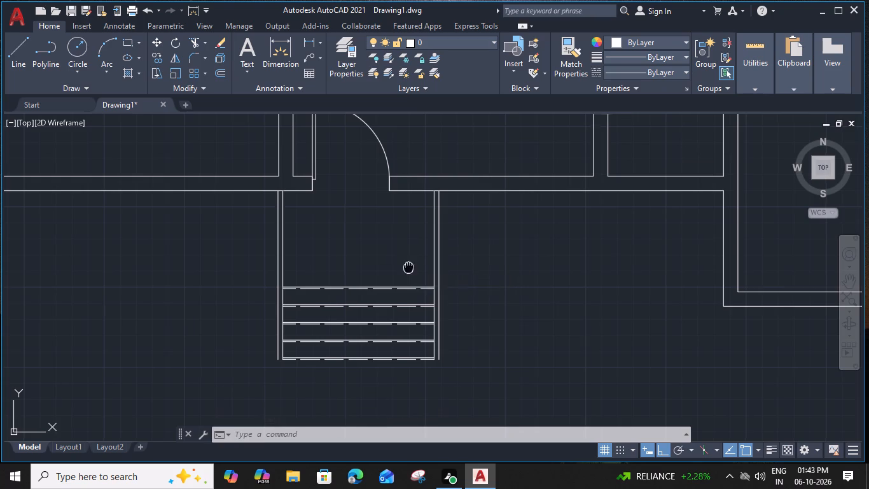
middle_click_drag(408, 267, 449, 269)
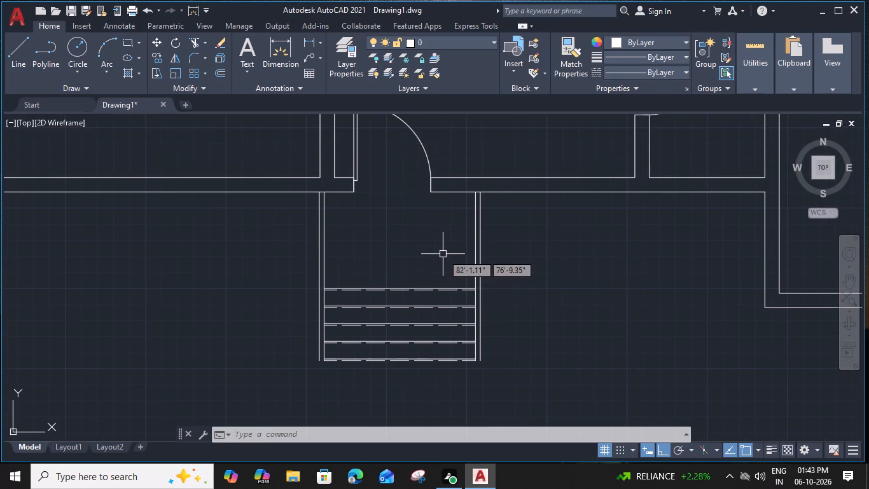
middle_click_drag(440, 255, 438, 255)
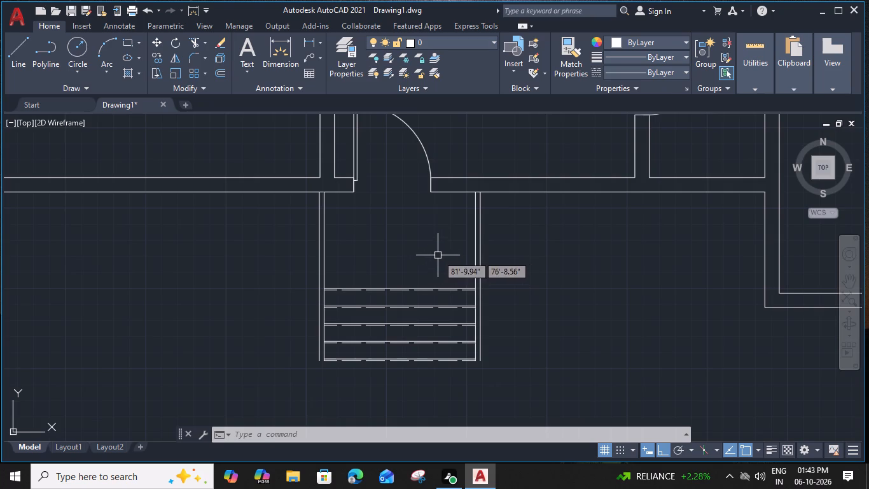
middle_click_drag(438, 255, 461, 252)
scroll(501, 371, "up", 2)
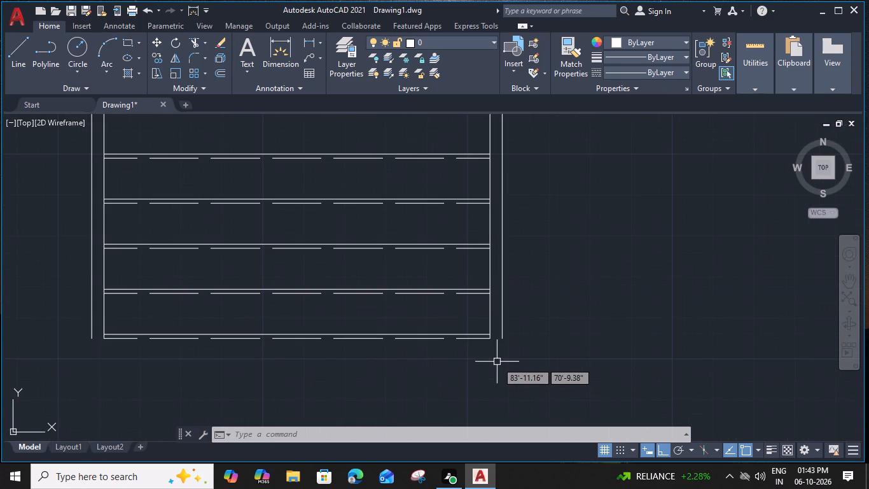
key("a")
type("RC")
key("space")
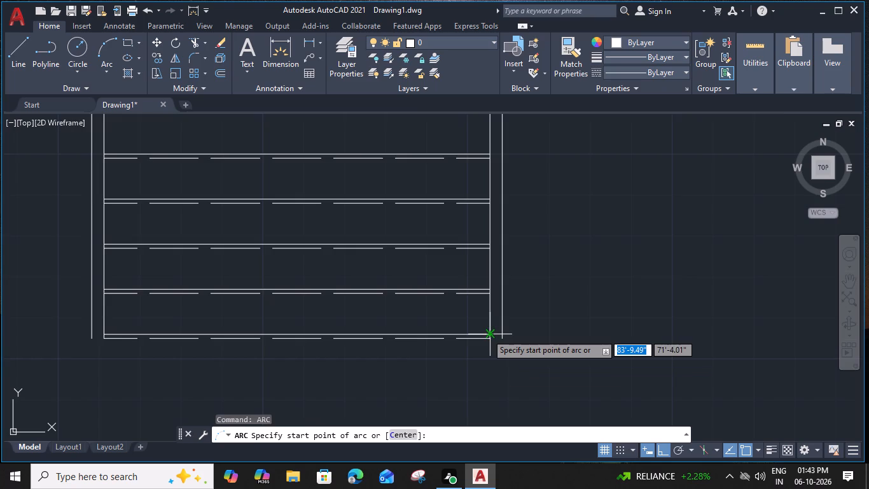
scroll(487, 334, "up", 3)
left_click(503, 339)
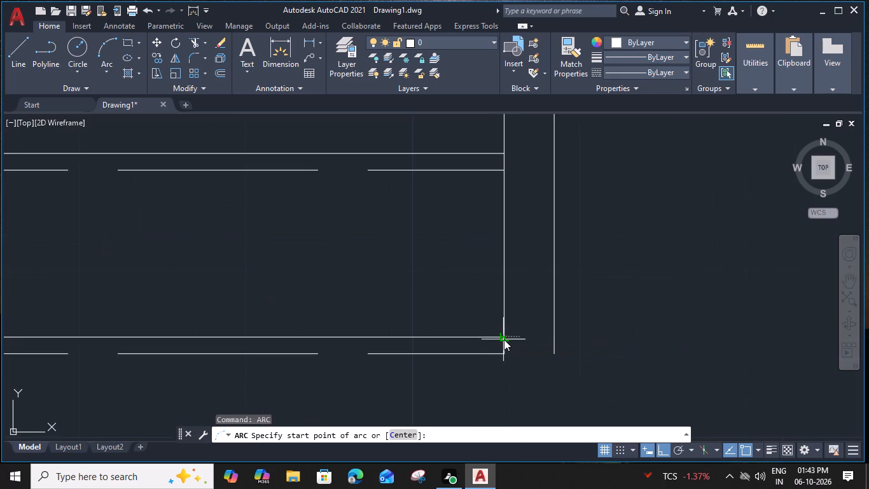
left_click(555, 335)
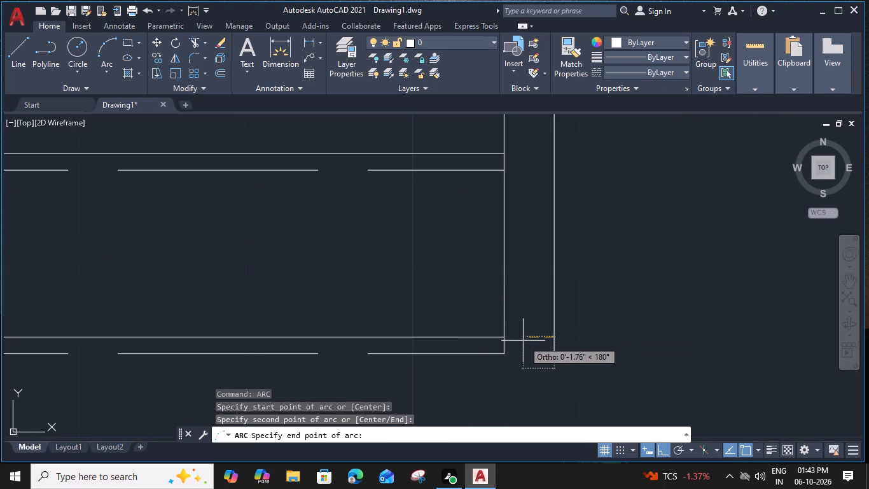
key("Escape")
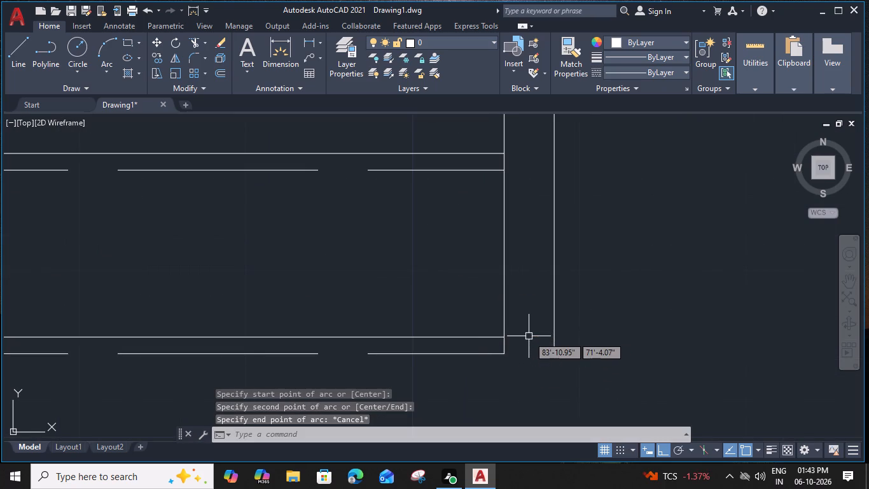
Draw a downward-bulging arc at the southeast corner of the steps and stretch its end to meet the outer side line.
type("ARC")
key("space")
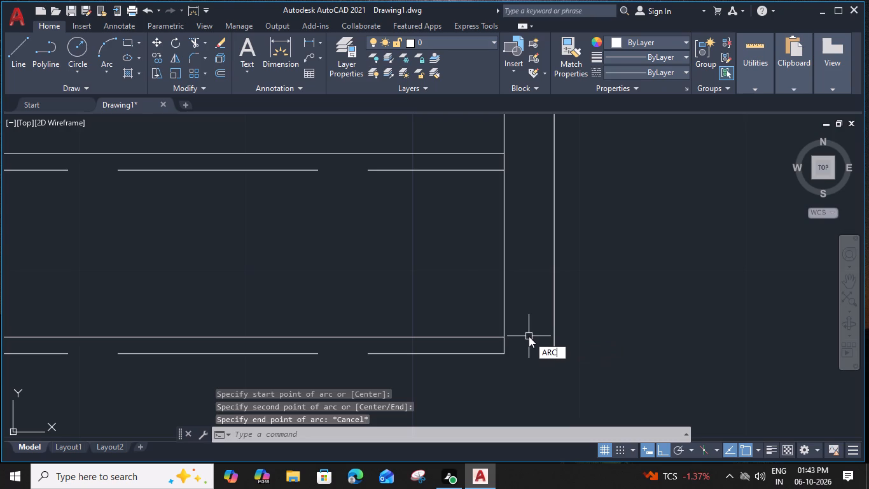
left_click(501, 337)
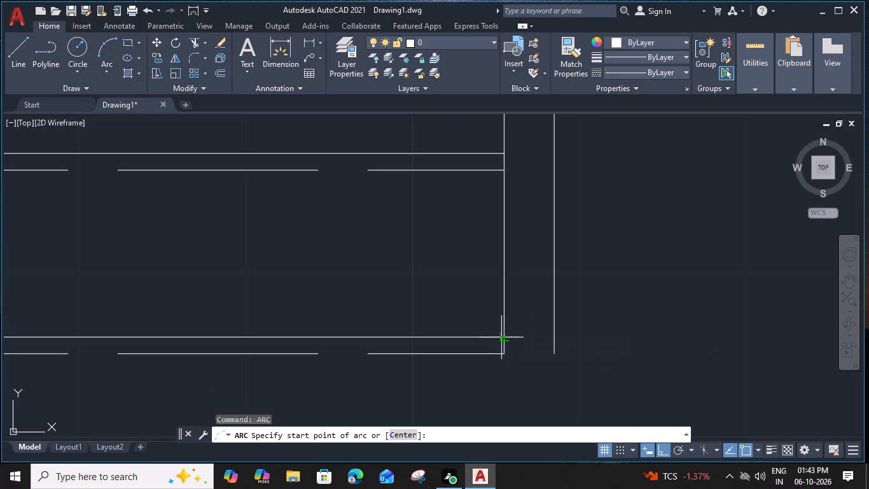
left_click(531, 338)
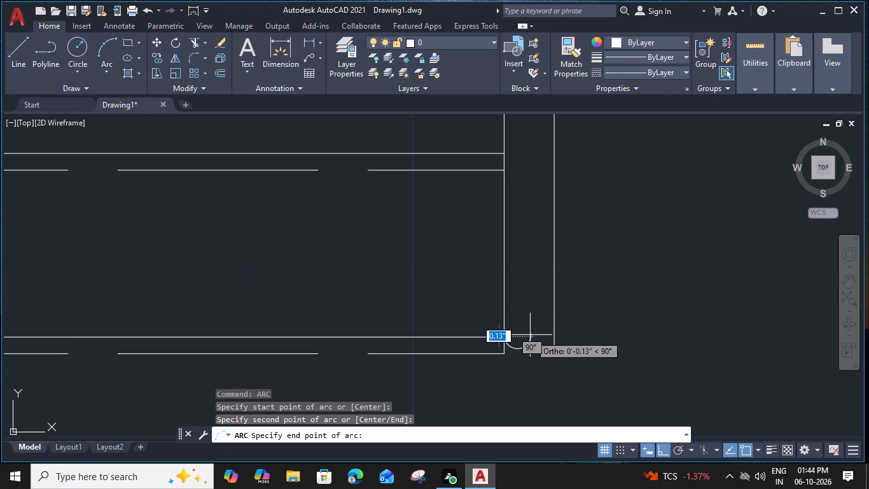
left_click(530, 335)
left_click(525, 348)
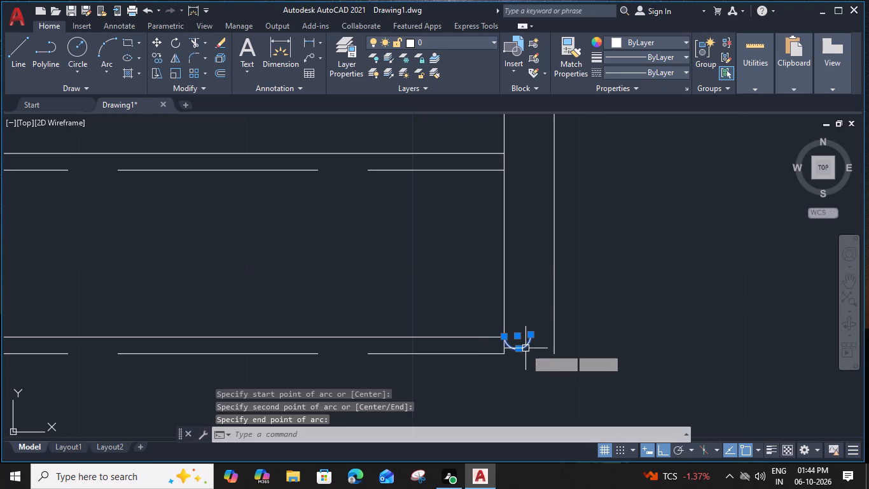
left_click(532, 335)
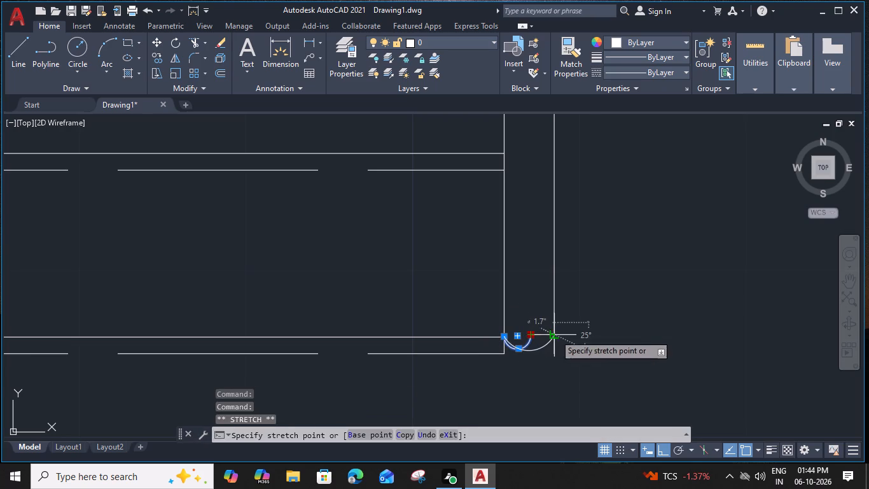
left_click(555, 334)
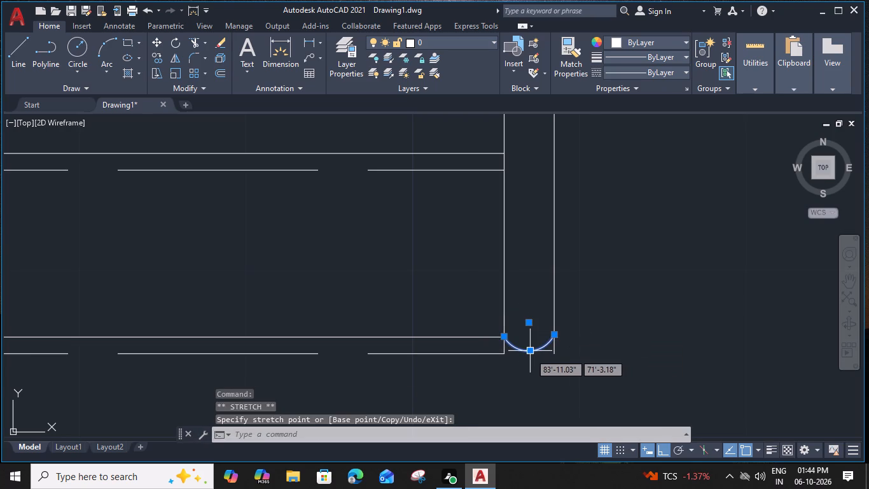
left_click(554, 336)
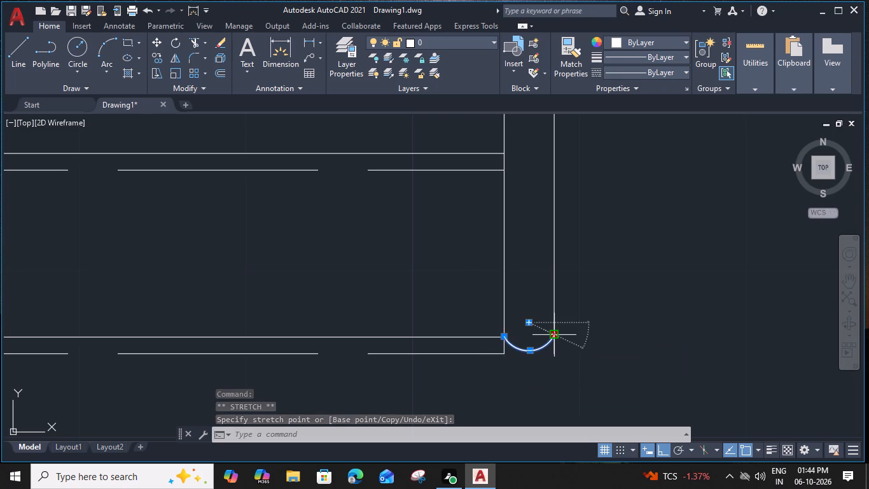
scroll(553, 339, "up", 3)
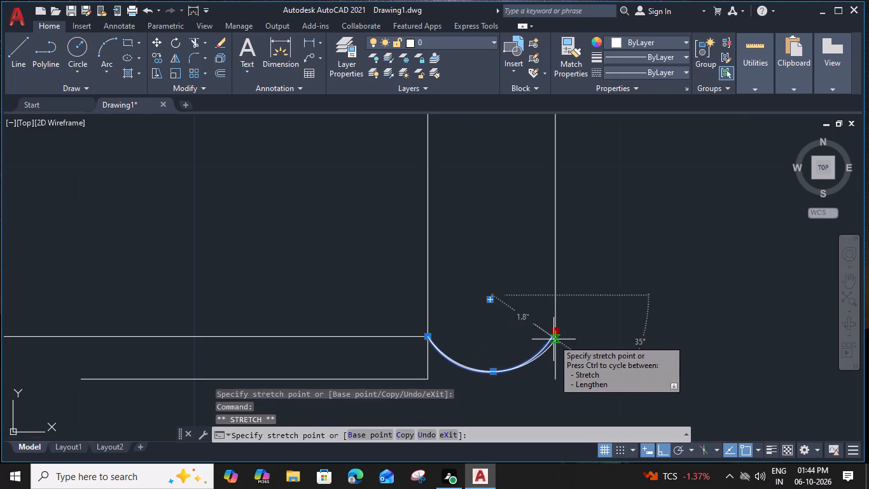
left_click(553, 339)
Stretch the arc's midpoint south by about 0.6" to form a near-semicircle of about 1.5" radius.
scroll(516, 353, "down", 2)
middle_click_drag(515, 351, 518, 332)
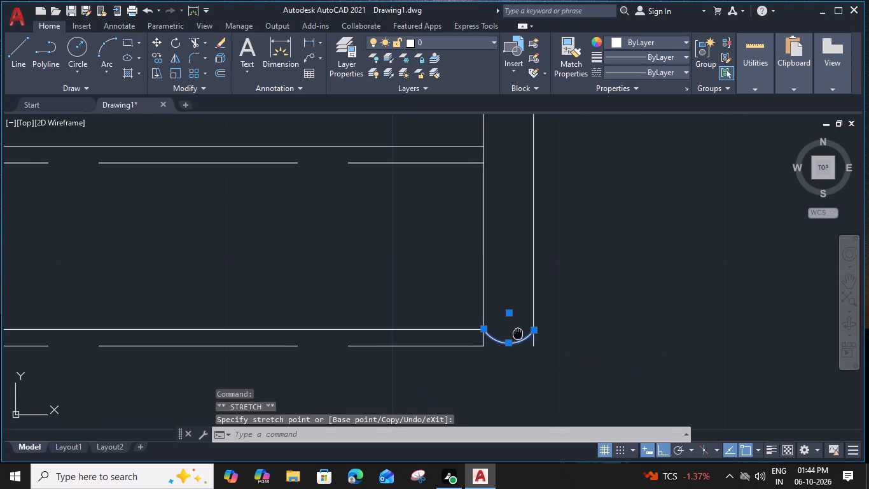
middle_click_drag(518, 332, 518, 325)
scroll(509, 338, "up", 2)
left_click(509, 330)
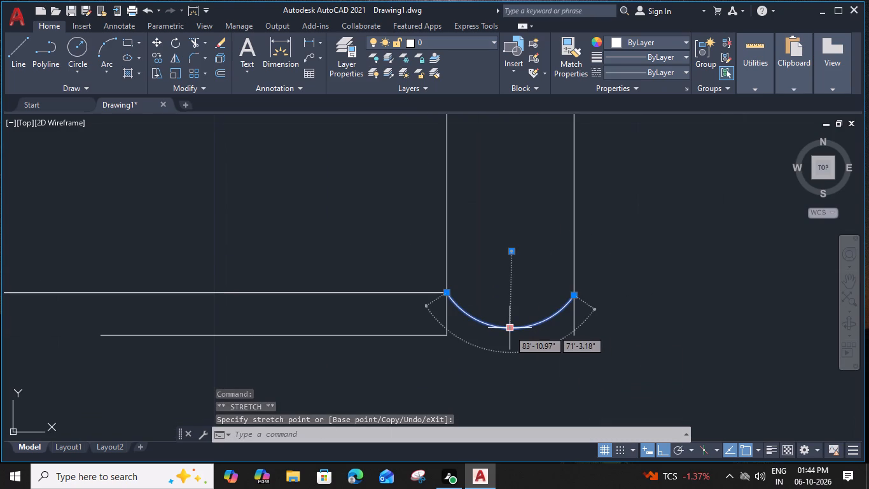
left_click(510, 355)
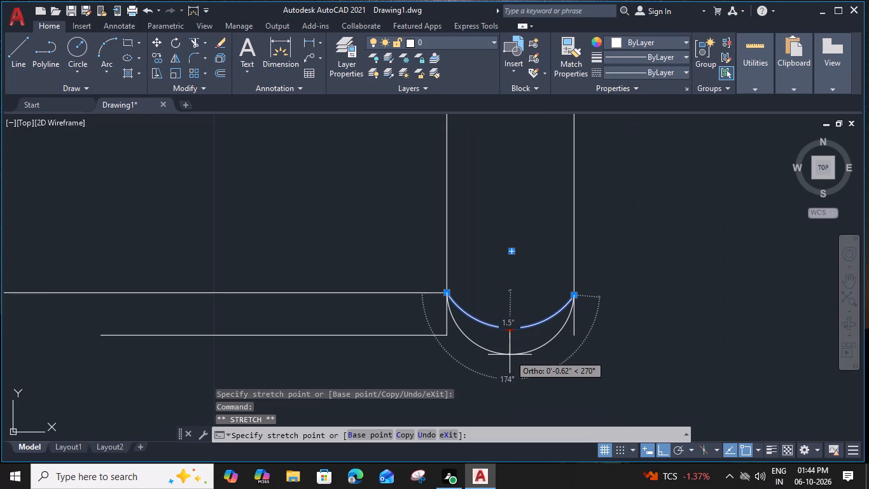
key("Escape")
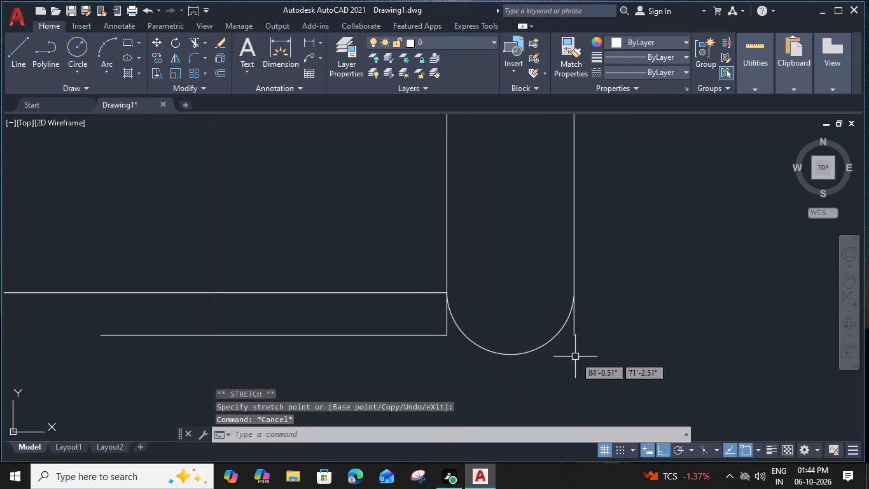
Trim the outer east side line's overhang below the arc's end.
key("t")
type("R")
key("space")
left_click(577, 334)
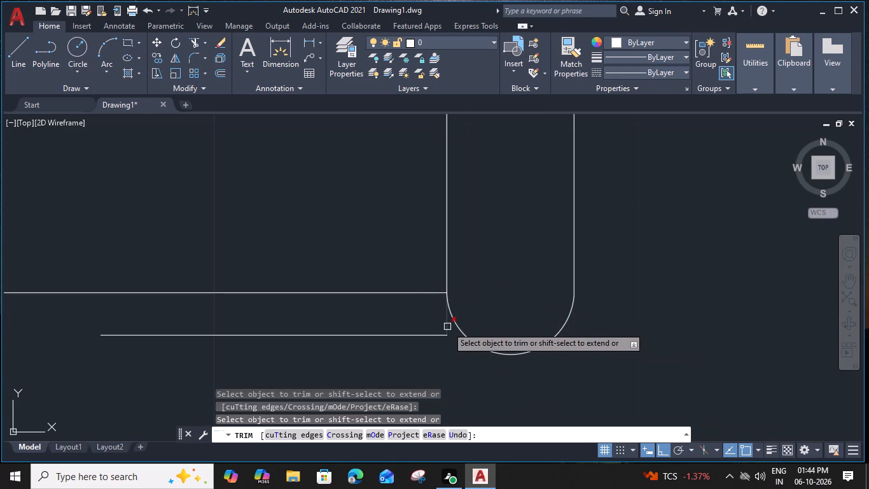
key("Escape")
Move the rounded end arc straight south by about 1.2", clear of the lowest dashed nosing line.
left_click(515, 353)
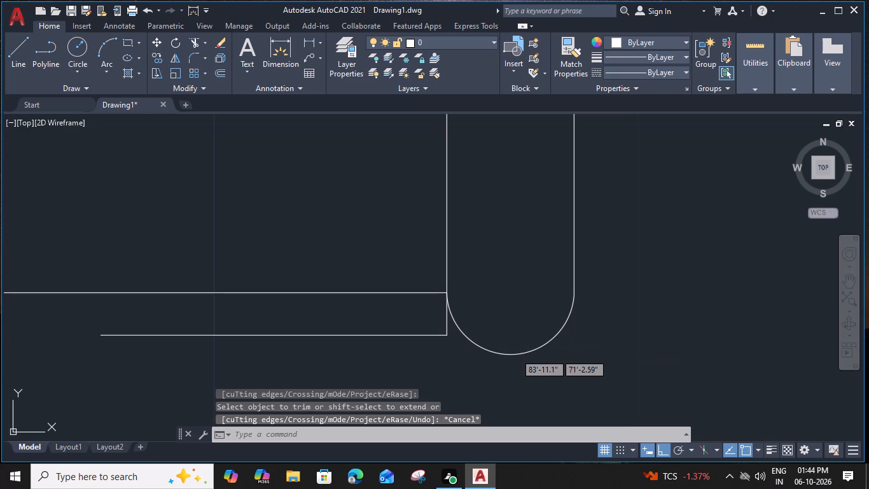
left_click(512, 292)
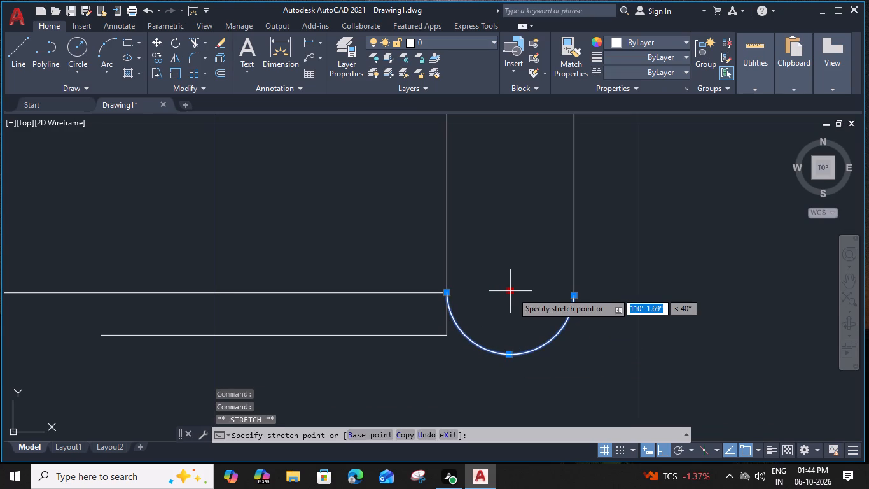
key("Escape")
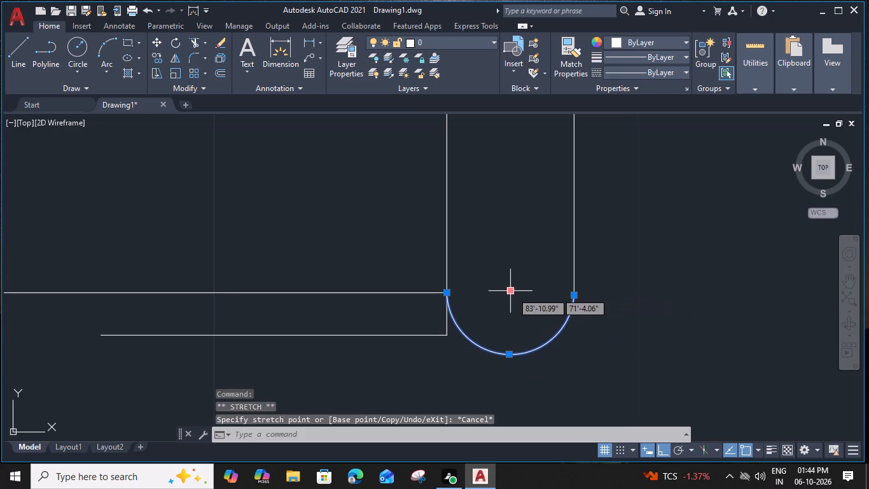
type("M")
key("space")
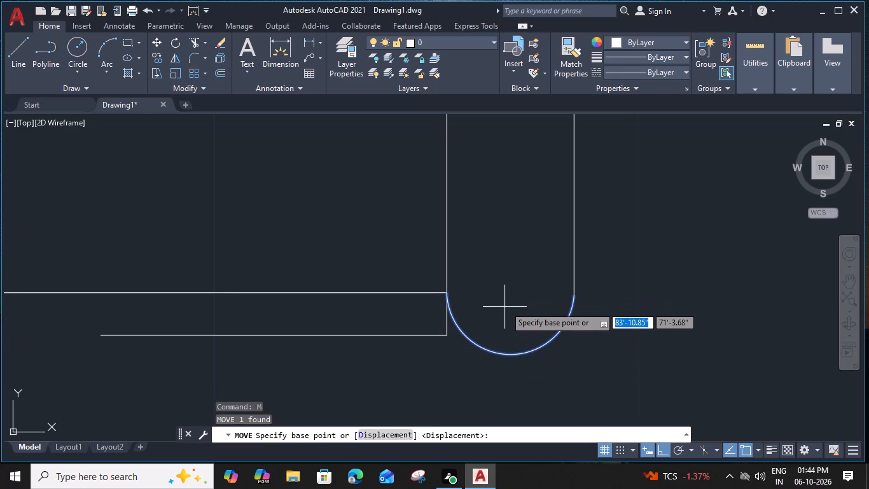
left_click(511, 355)
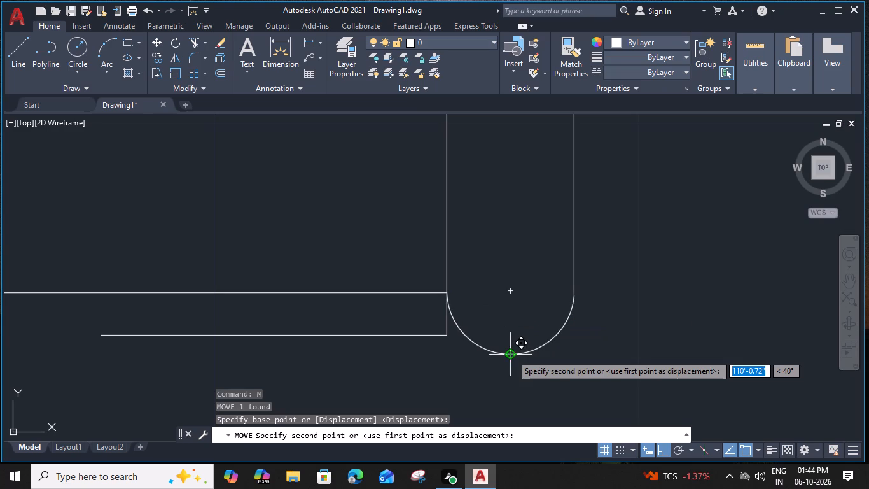
left_click(510, 405)
Extend the inner and outer east side lines down to the ends of the arc.
middle_click_drag(511, 346, 511, 317)
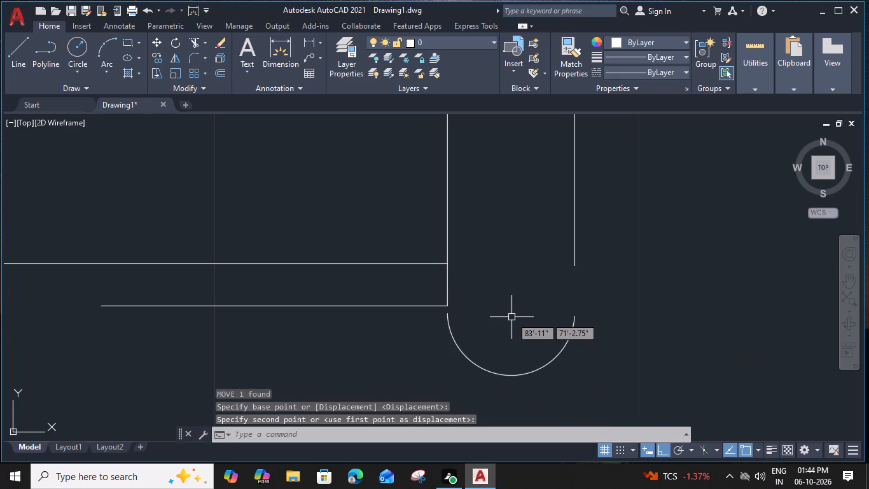
type("EX")
key("space")
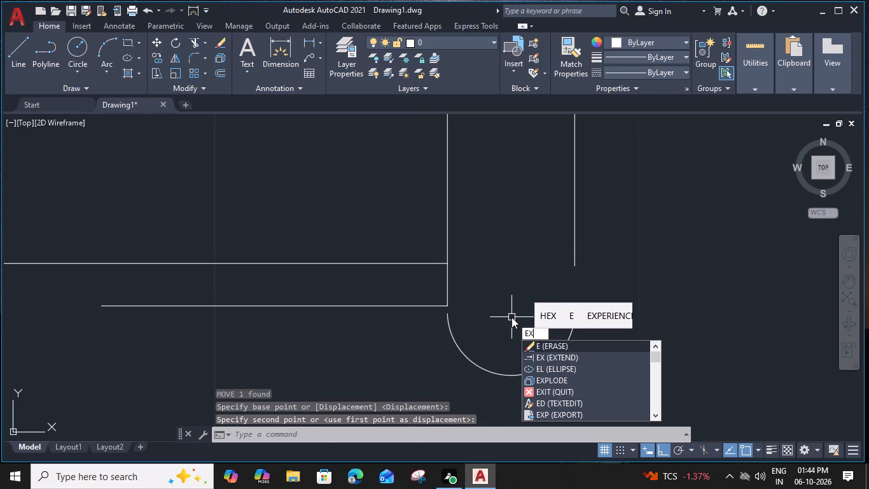
left_click(576, 245)
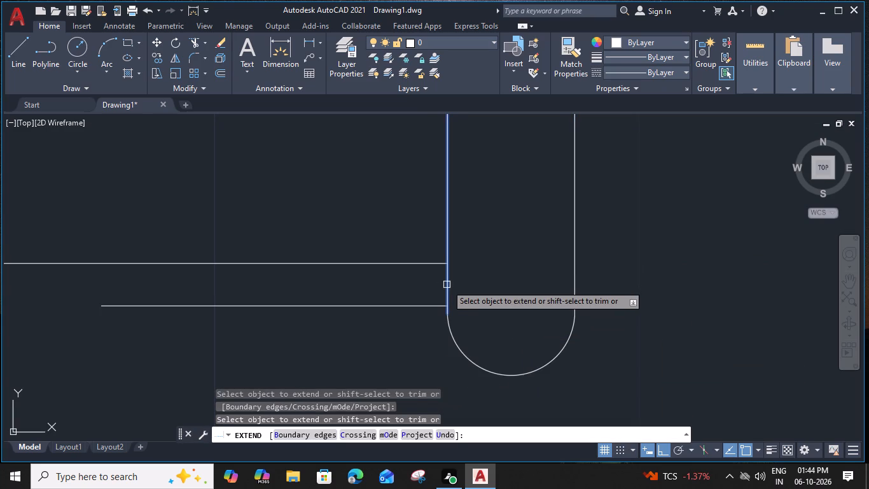
left_click(447, 285)
key("Escape")
Copy the rounded end arc from the east side border about 8'-1.3" west to the lower end of the west side border.
left_click(511, 375)
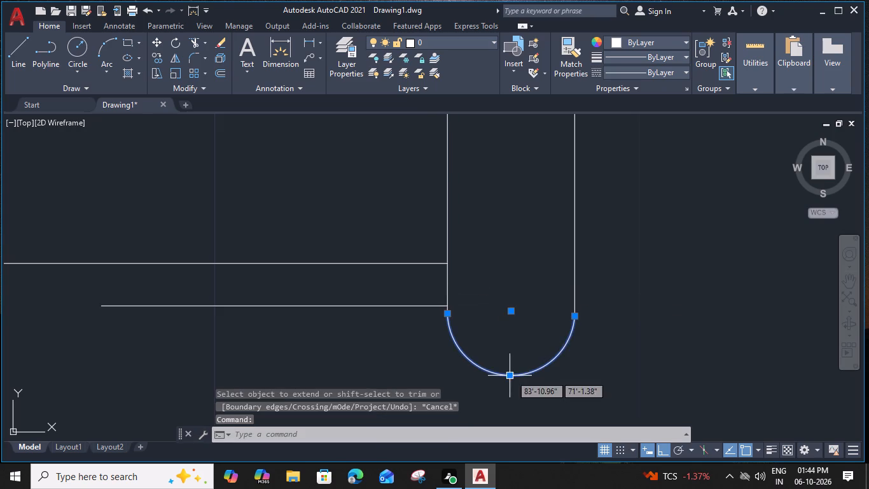
type("CO")
key("space")
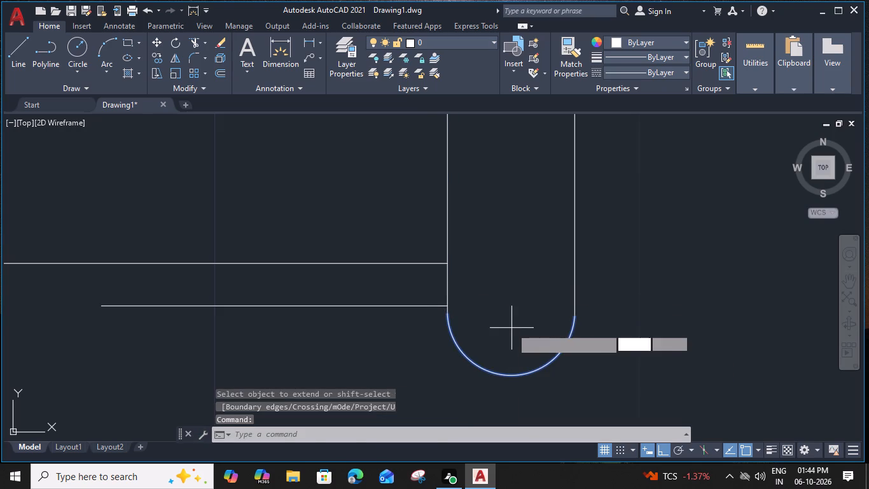
left_click(573, 320)
scroll(571, 315, "down", 3)
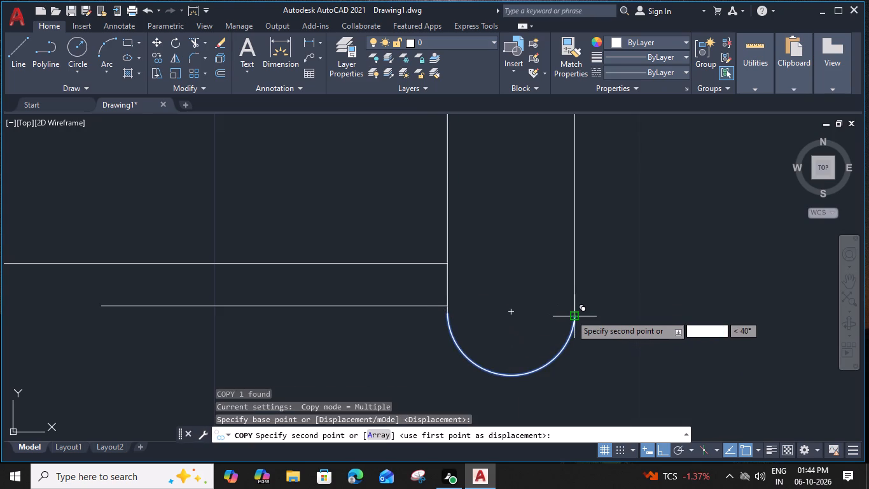
middle_click_drag(317, 321, 573, 308)
scroll(211, 308, "down", 2)
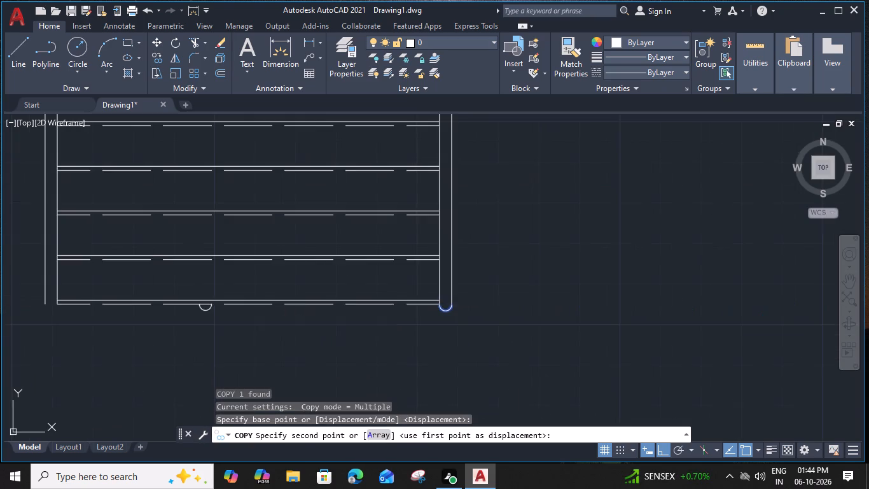
middle_click_drag(200, 304, 355, 308)
scroll(216, 309, "up", 4)
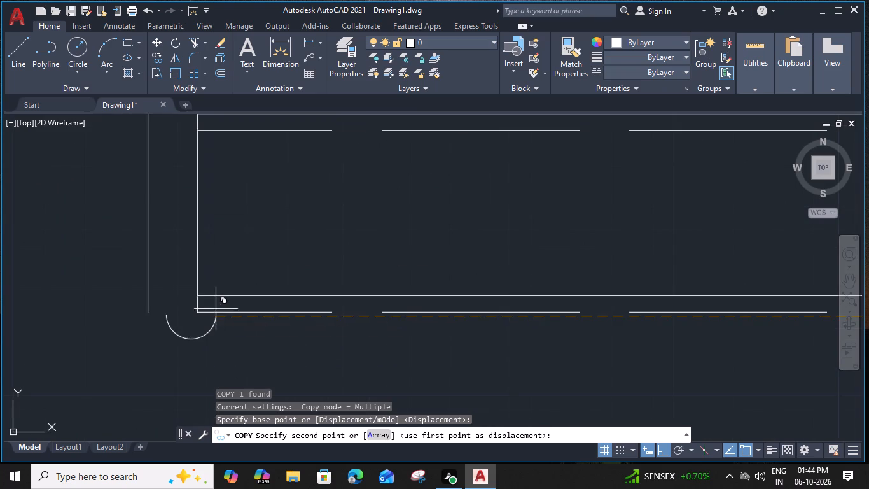
scroll(194, 315, "up", 4)
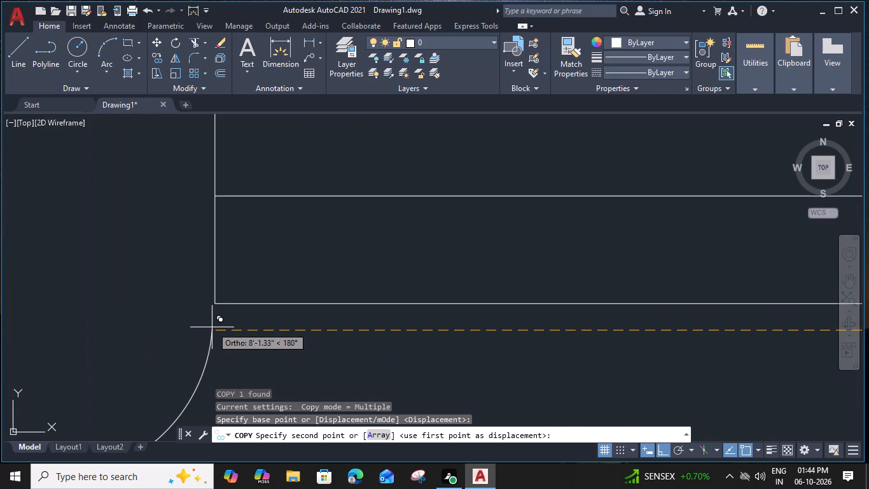
left_click(216, 330)
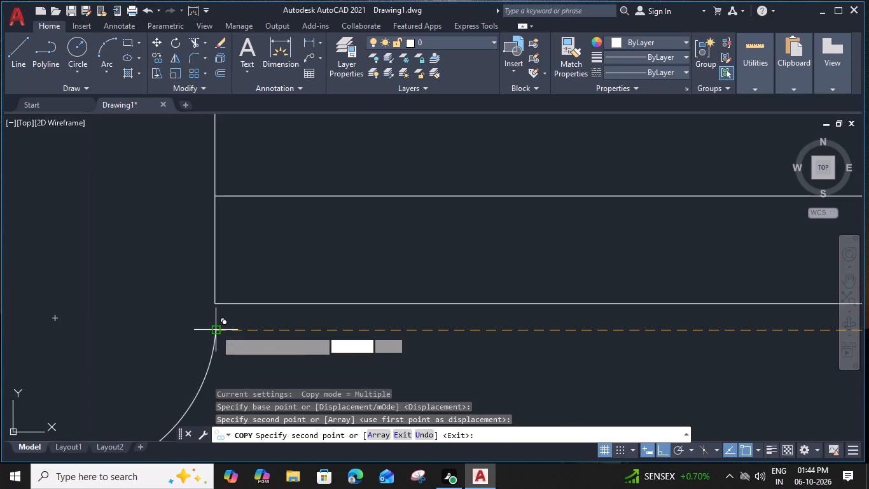
scroll(216, 330, "down", 2)
key("Escape")
middle_click_drag(174, 332, 183, 332)
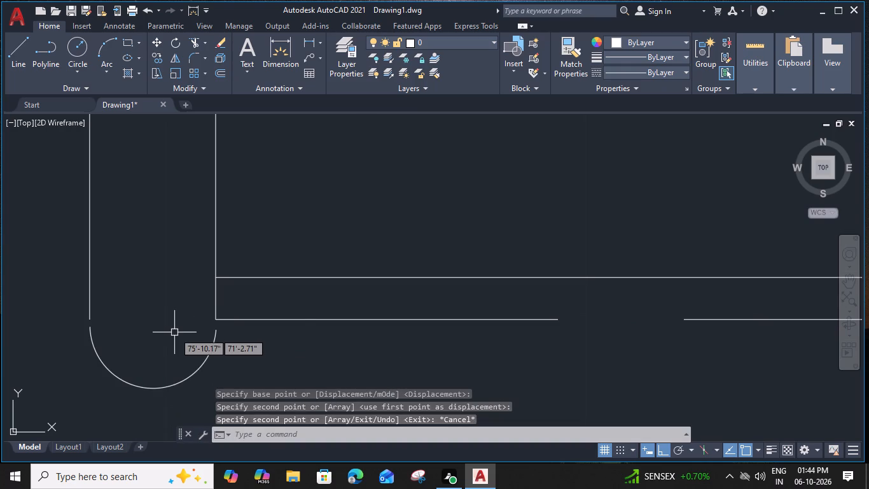
Extend the inner west side line down to the east end of the copied arc.
middle_click_drag(183, 332, 303, 320)
type("EX")
key("space")
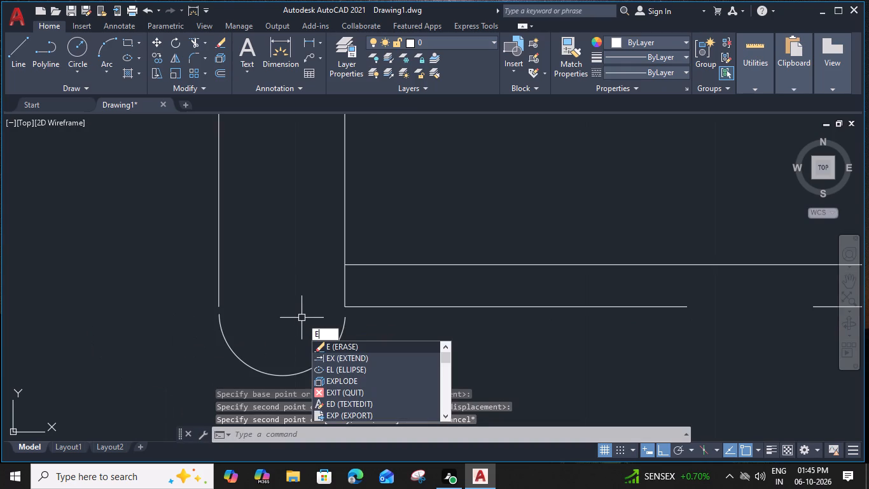
left_click(341, 285)
left_click(357, 290)
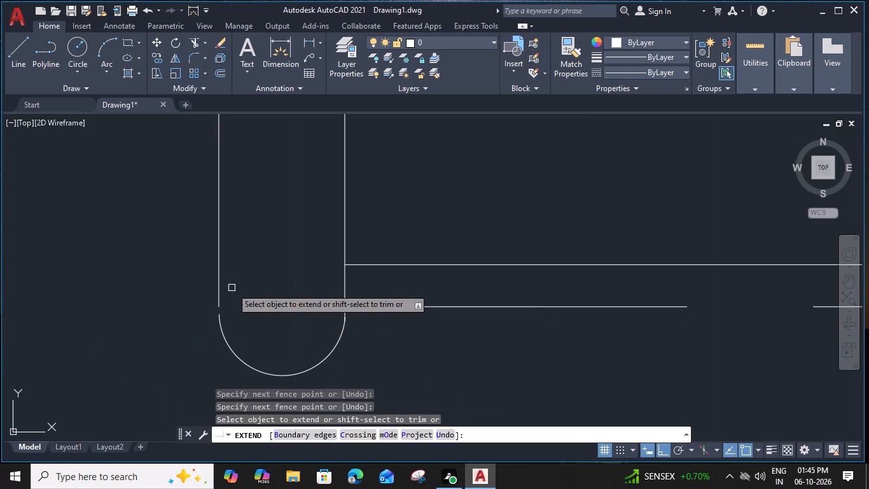
middle_click_drag(228, 294, 230, 295)
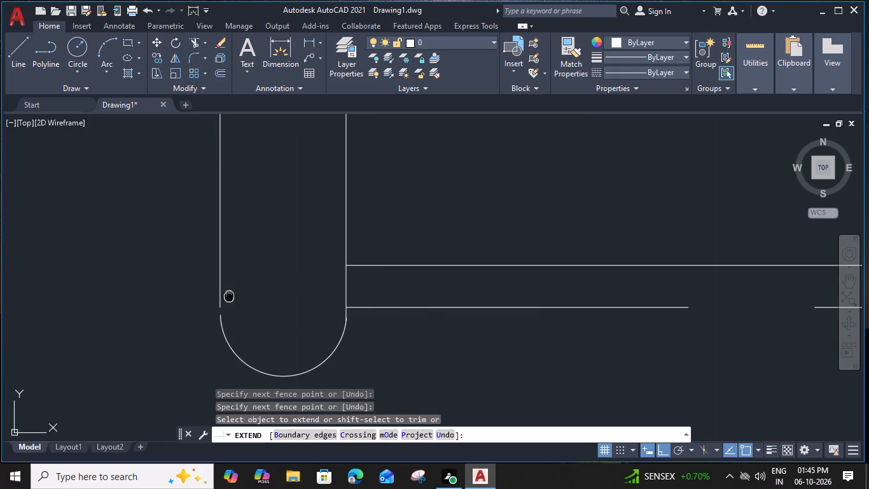
middle_click_drag(230, 295, 269, 296)
scroll(262, 296, "up", 2)
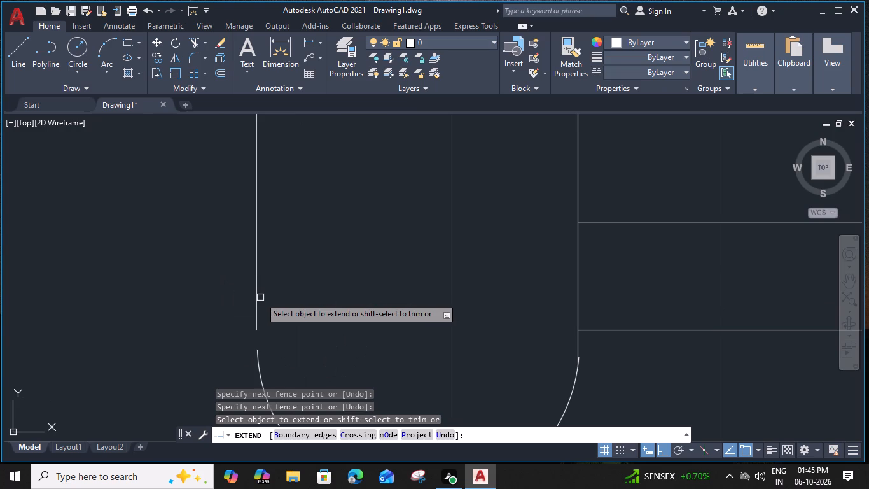
key("Escape")
Stretch the copied arc's west endpoint slightly west, just past the outer west side line.
middle_click_drag(310, 321, 328, 271)
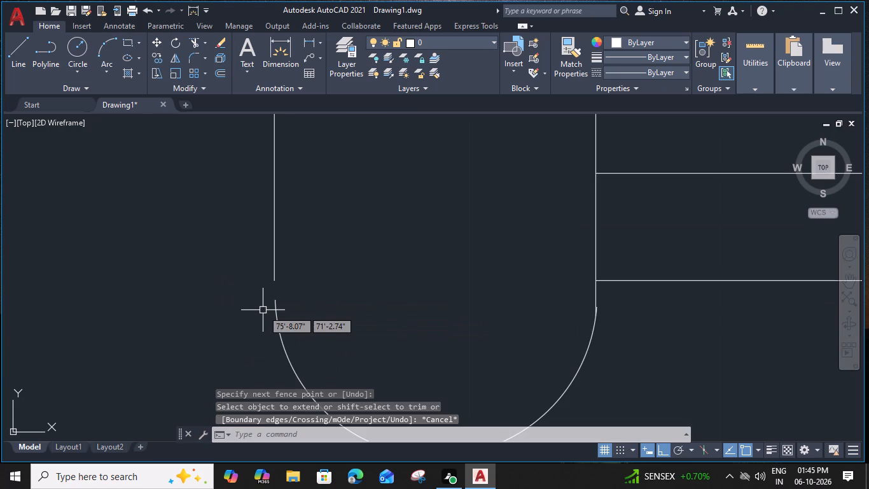
left_click(274, 306)
left_click(274, 297)
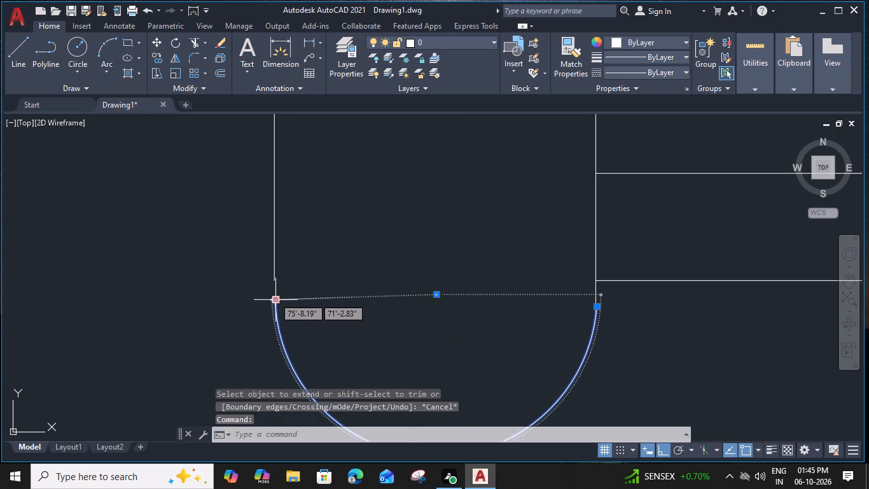
left_click(267, 299)
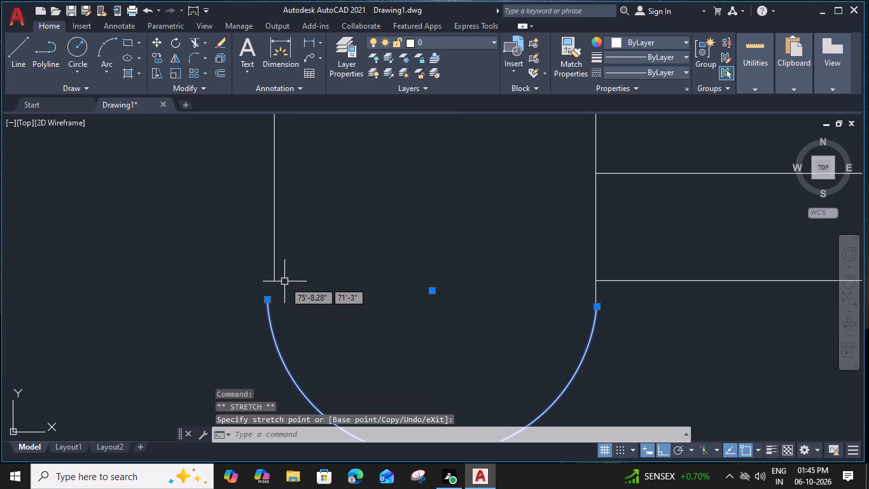
Extend the outer west side line down to meet the stretched arc.
type("EX")
key("space")
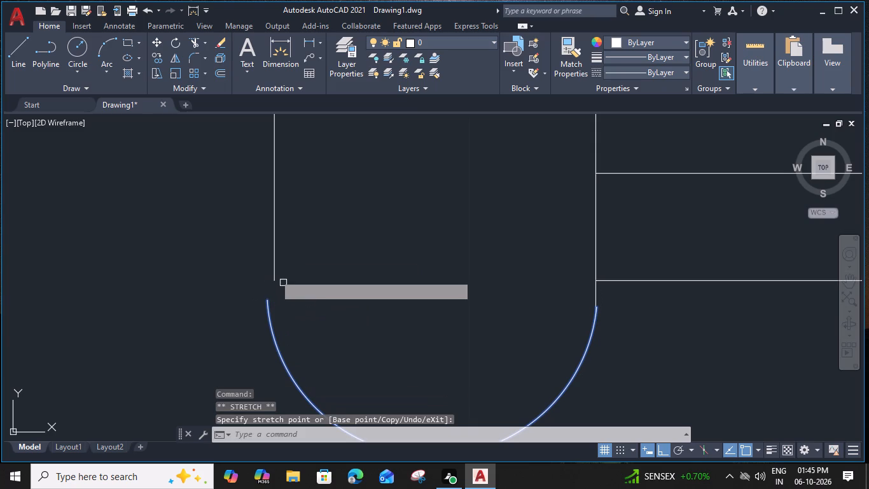
left_click(273, 267)
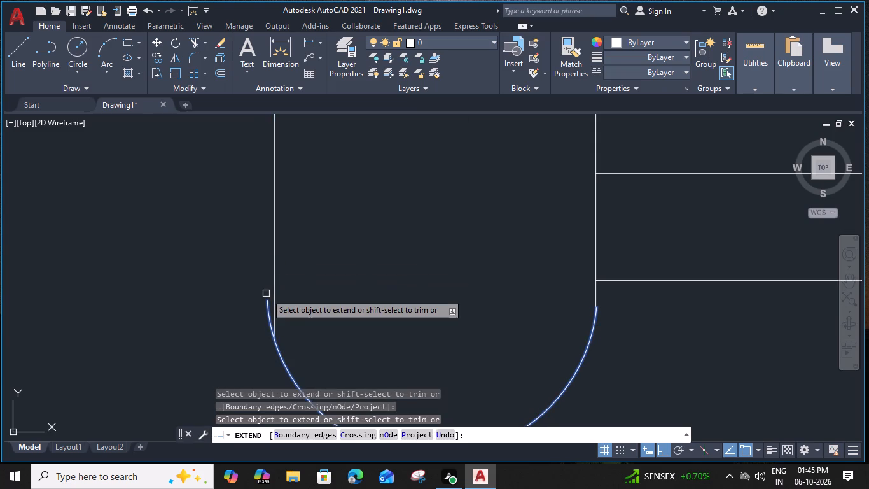
left_click(267, 307, "shift")
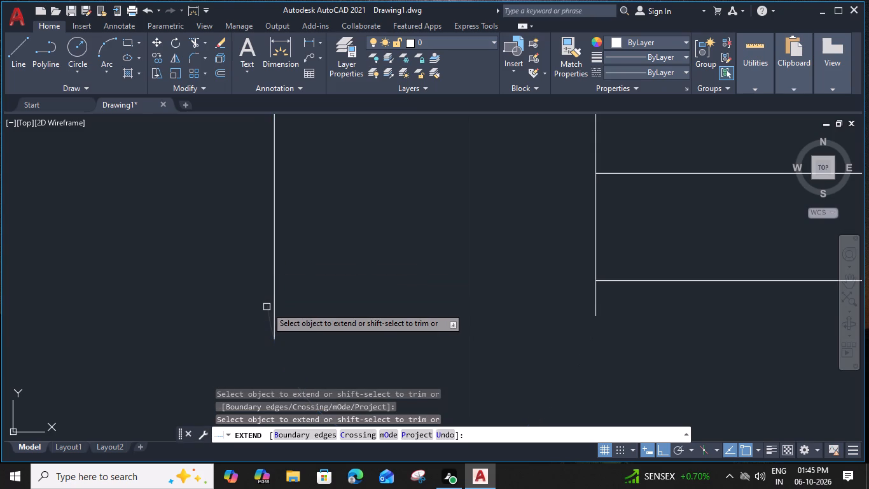
key("ctrl+z")
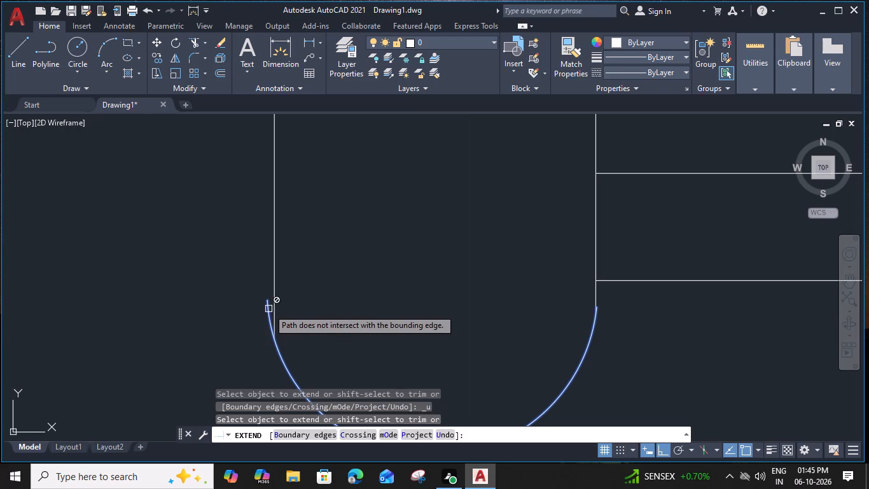
key("Escape")
Trim the arc's overhang beyond the outer west side line and the inner west side line's overhang below the arc.
key("t")
type("R")
key("space")
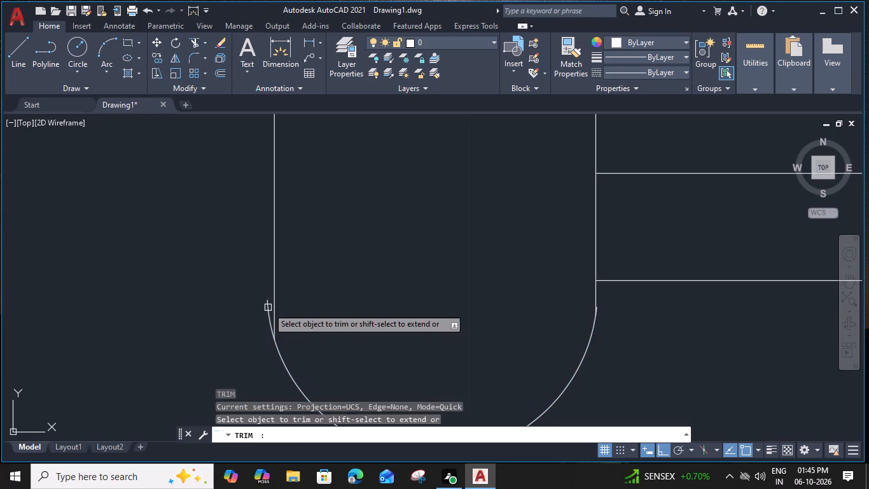
left_click(268, 308)
scroll(604, 308, "up", 4)
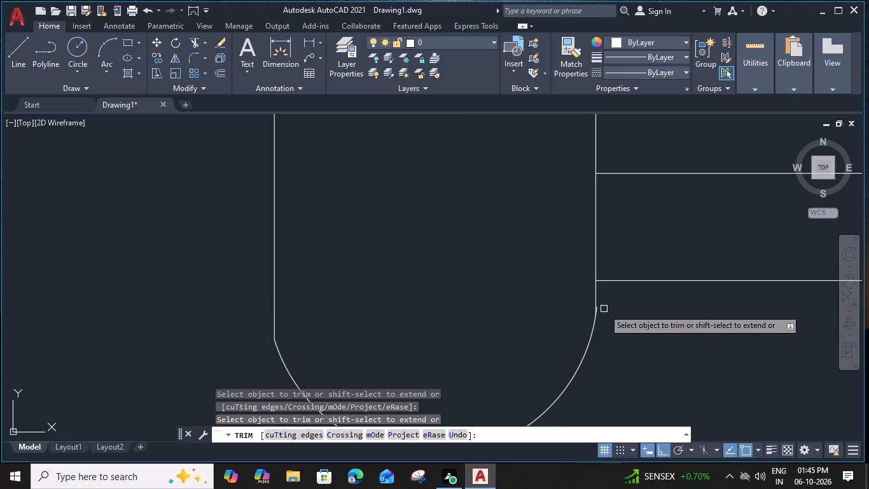
left_click(566, 311)
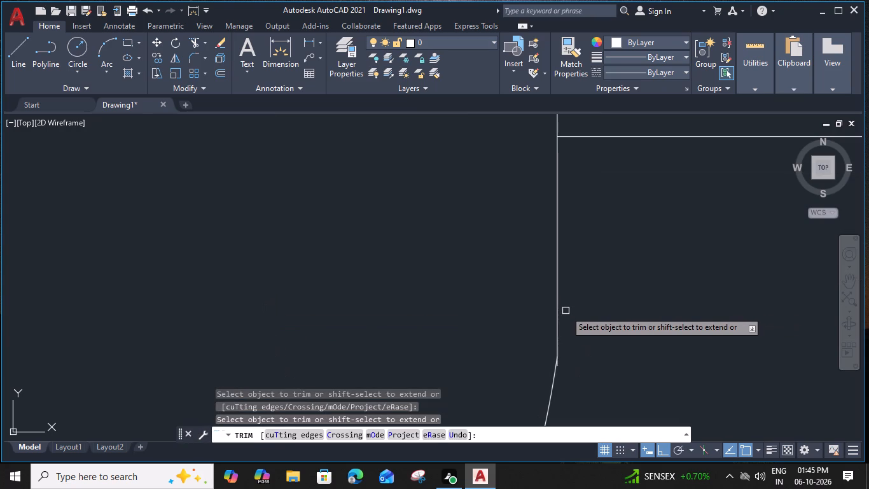
scroll(564, 364, "up", 3)
left_click(539, 367)
scroll(539, 367, "down", 3)
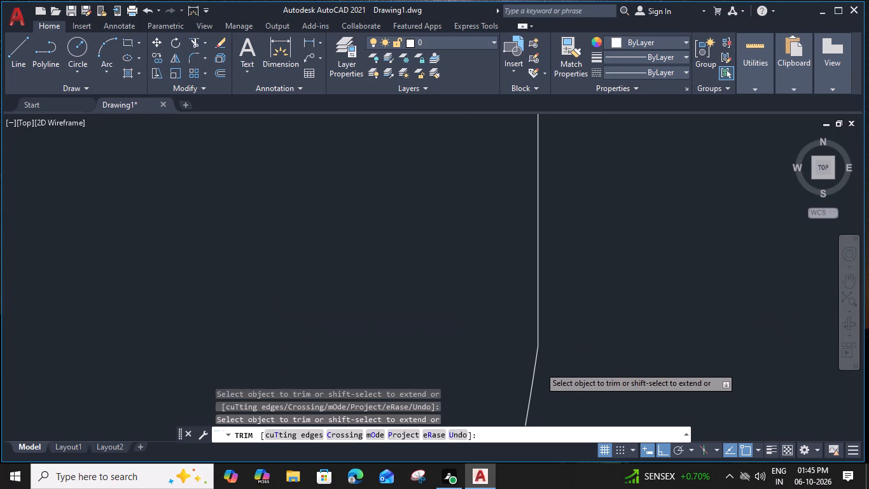
scroll(539, 367, "down", 9)
key("Escape")
scroll(595, 300, "down", 3)
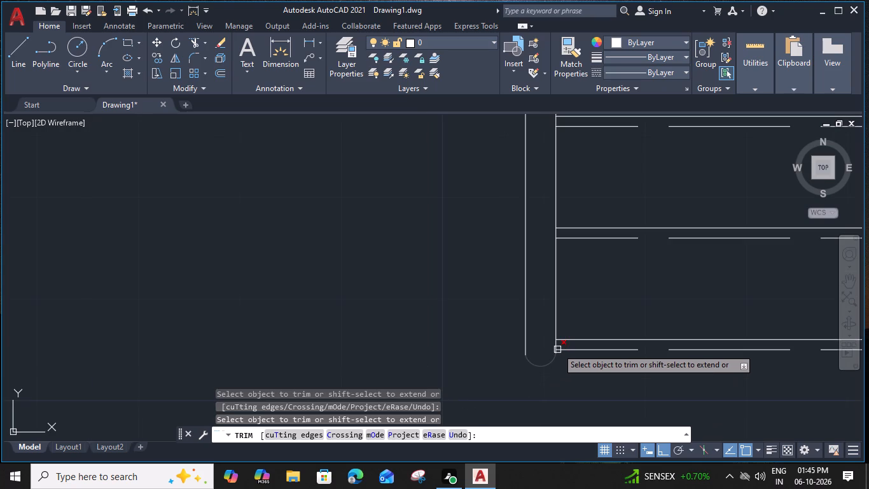
Examine the entrance steps with their side borders, and the walls and doors across the rest of the floor plan.
middle_click_drag(587, 297, 242, 360)
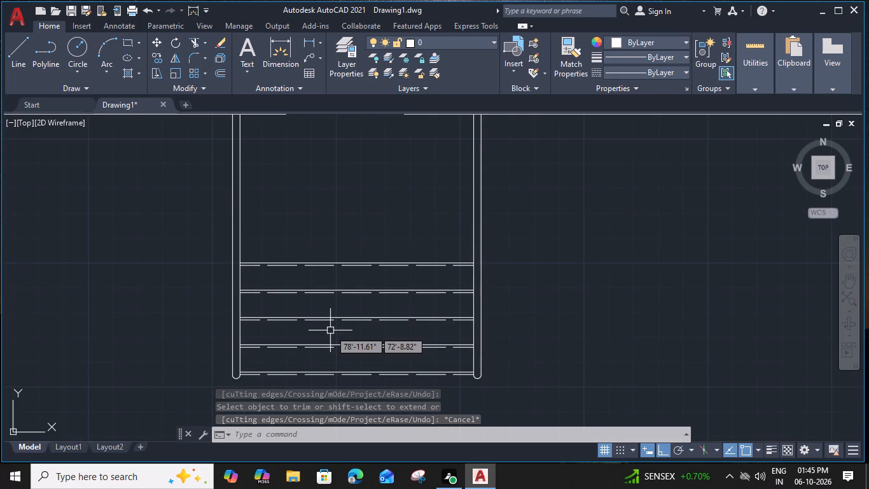
scroll(387, 216, "down", 3)
middle_click_drag(389, 218, 476, 278)
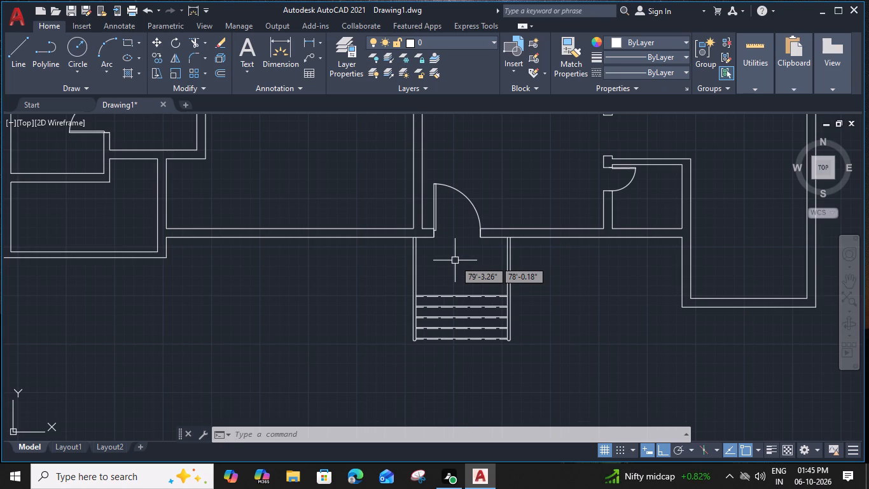
middle_click_drag(457, 261, 469, 270)
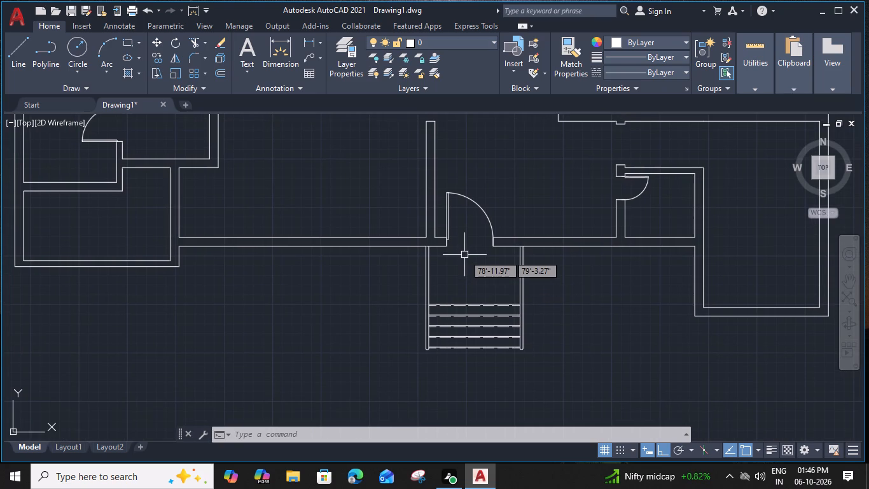
middle_click_drag(465, 255, 475, 257)
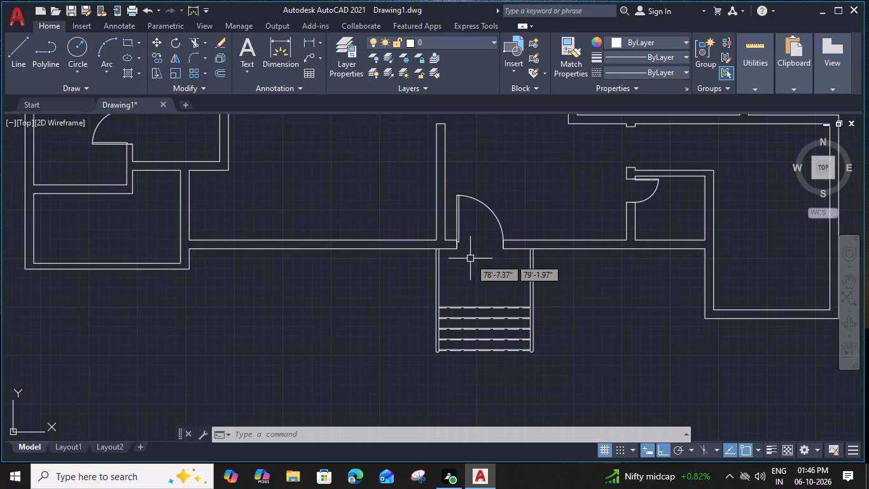
middle_click_drag(326, 264, 378, 260)
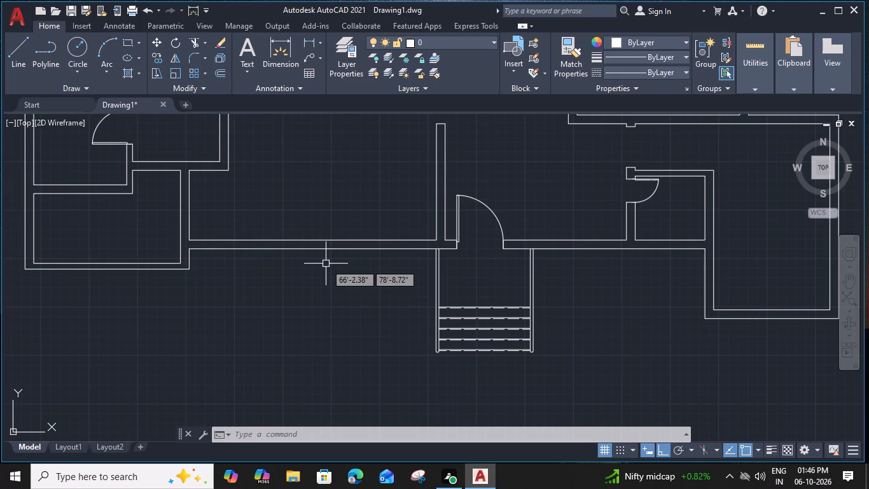
middle_click_drag(378, 260, 377, 286)
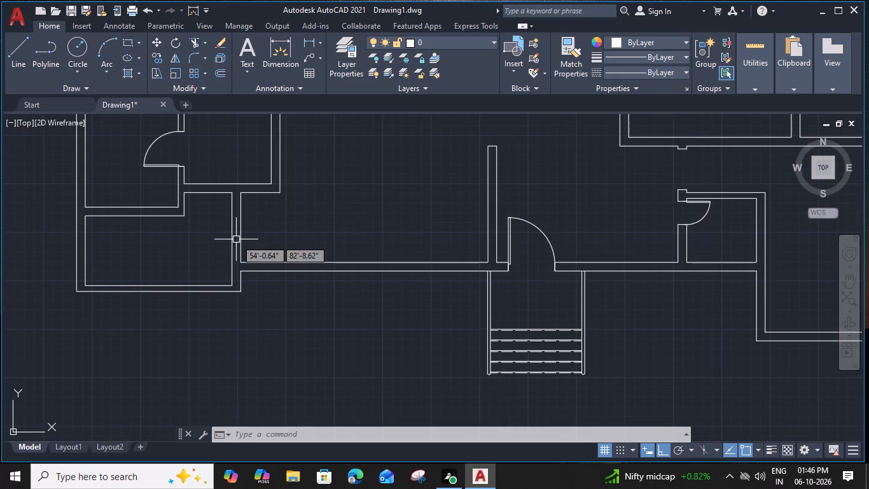
middle_click_drag(239, 241, 306, 243)
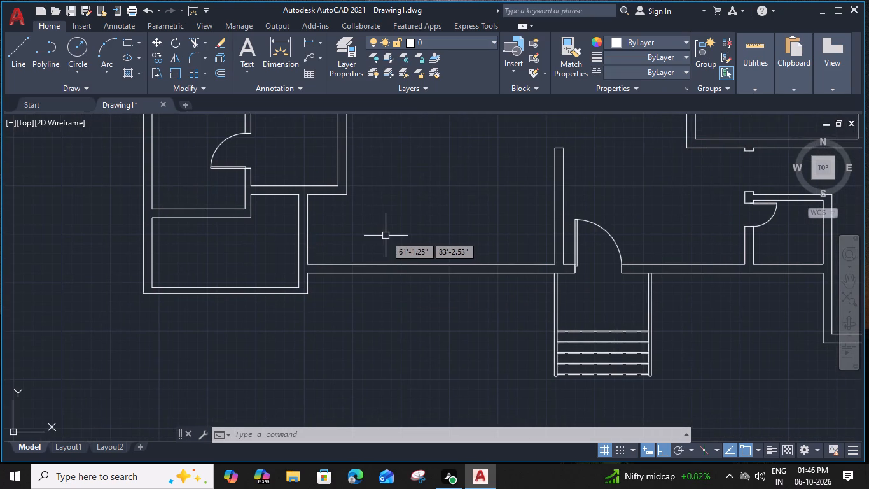
middle_click_drag(393, 234, 396, 271)
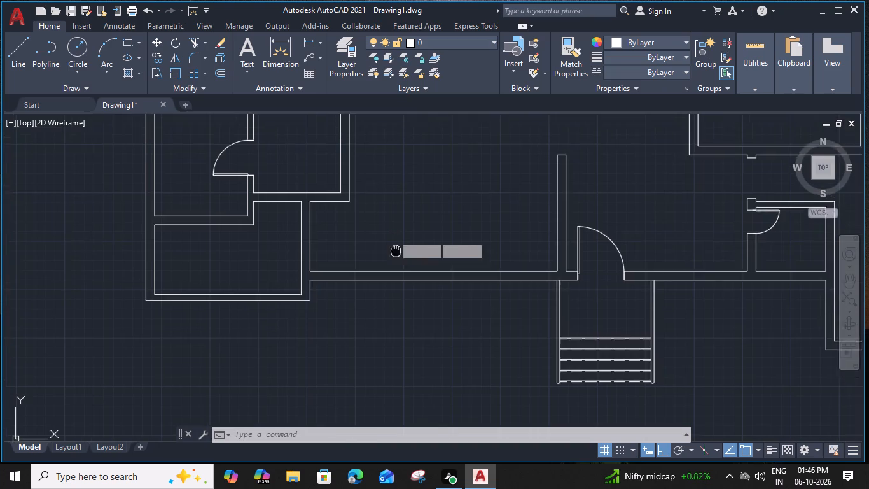
middle_click_drag(396, 271, 399, 295)
scroll(394, 278, "down", 1)
middle_click_drag(397, 281, 398, 283)
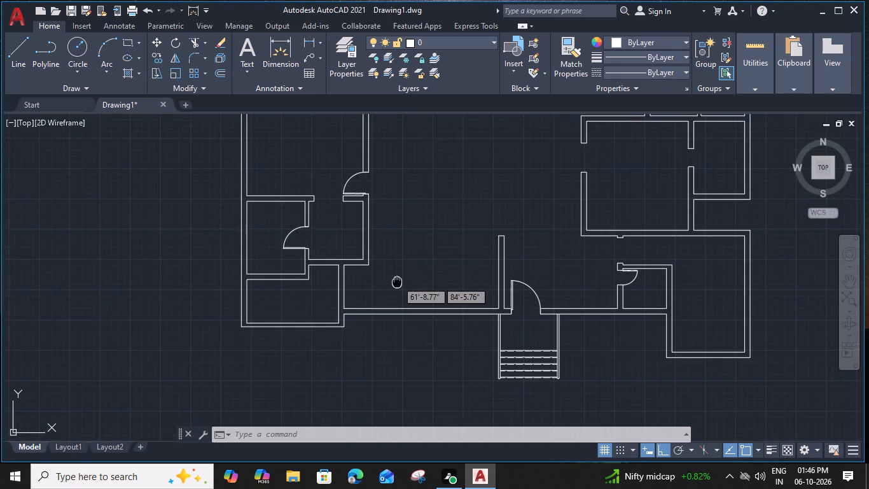
middle_click_drag(398, 283, 372, 432)
middle_click_drag(386, 281, 384, 313)
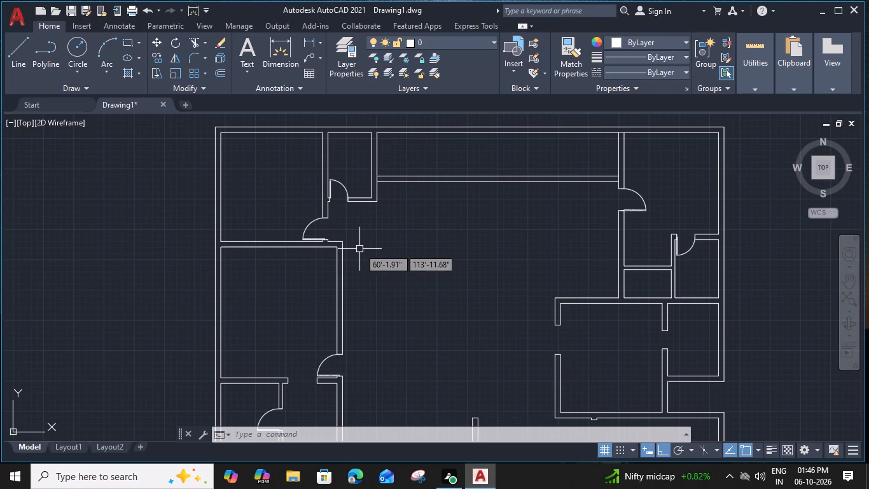
Draw a horizontal line about 8'-2" long eastward from the outer east face of the western middle room.
key("l")
key("space")
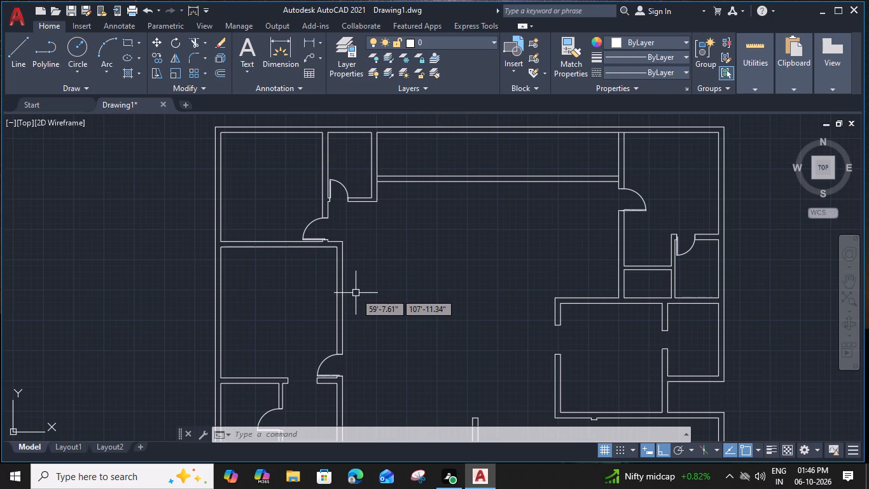
left_click(342, 287)
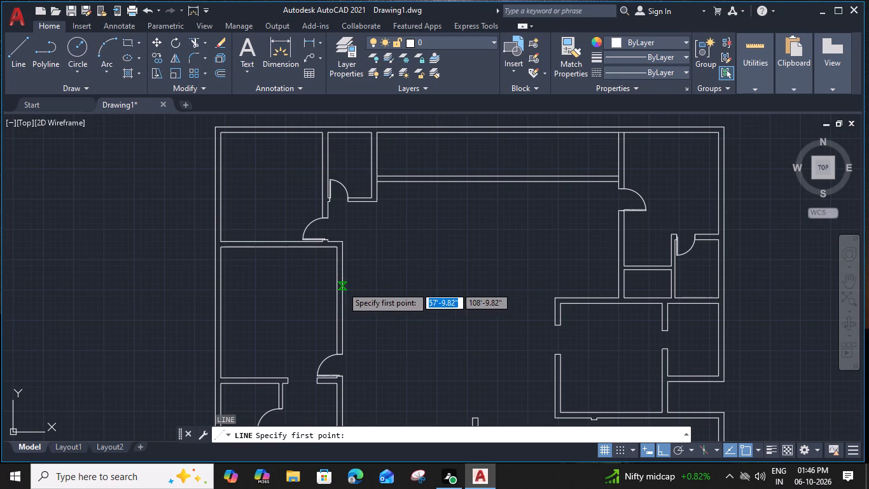
left_click(402, 287)
key("Escape")
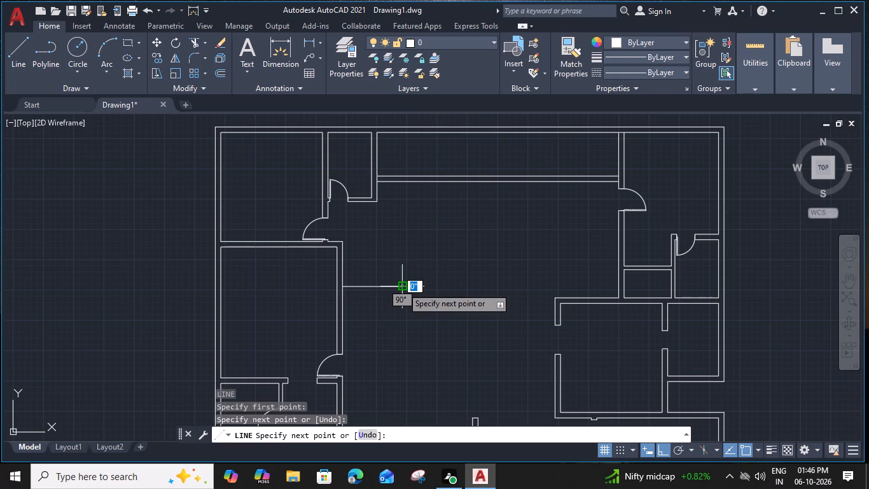
Extend both face lines of the small northern room's east wall south to the new horizontal line.
type("EX")
key("space")
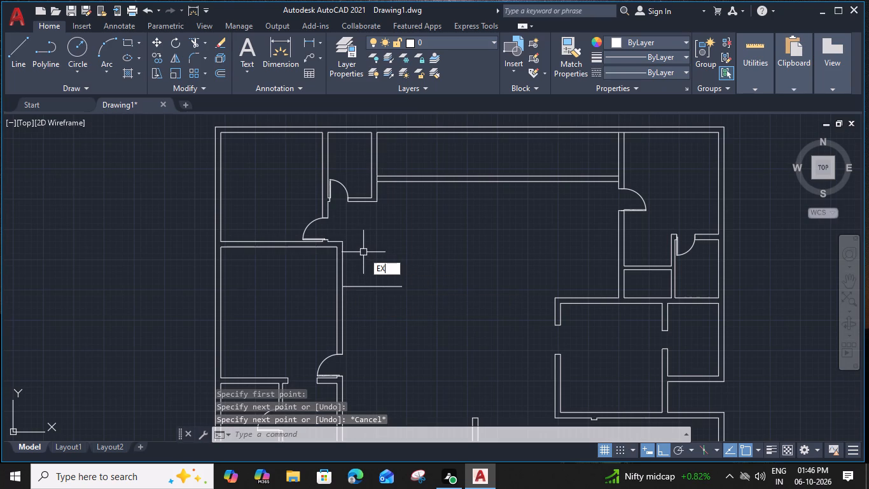
left_click(380, 193)
left_click(370, 192)
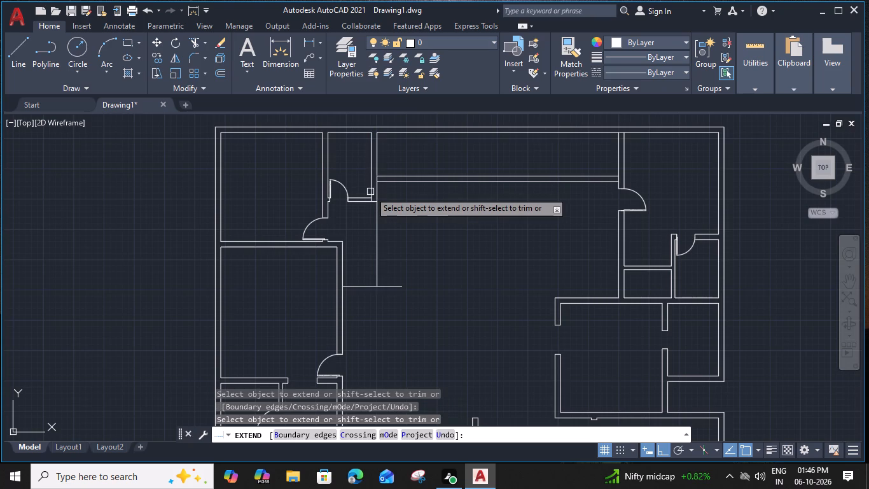
left_click(370, 194)
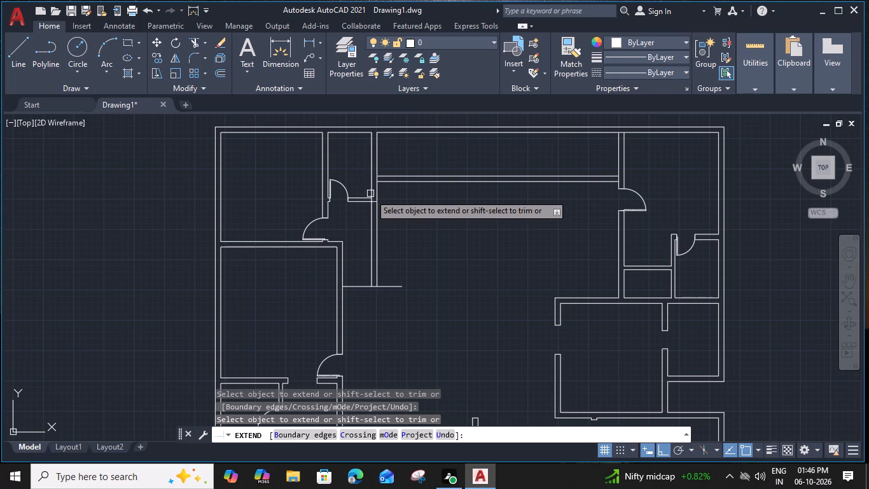
key("Escape")
Measure the passage between the extended wall and the western middle room's east wall.
type("ME")
key("a")
key("space")
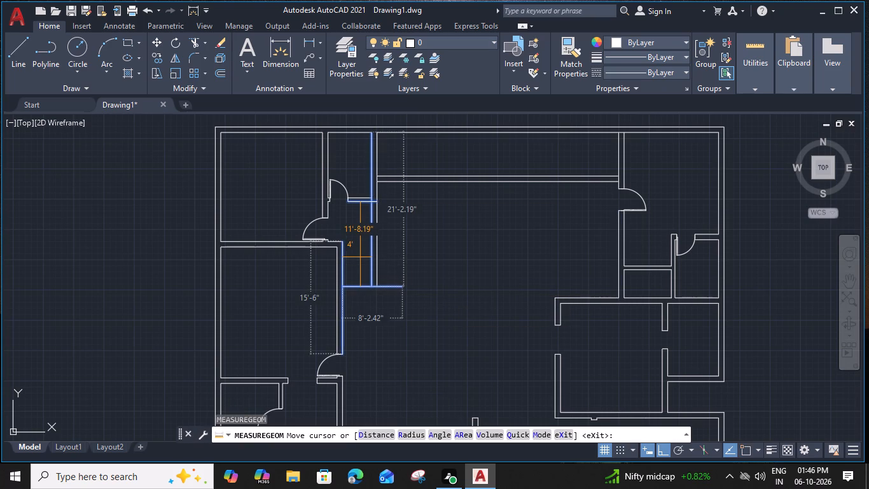
key("Escape")
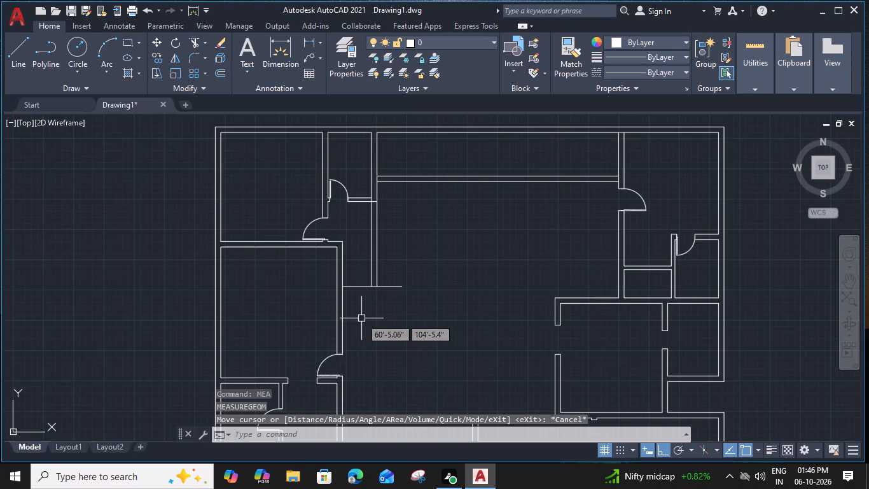
Trim the horizontal line on both sides of the extended wall, keeping only the wall's end cap.
type("TE")
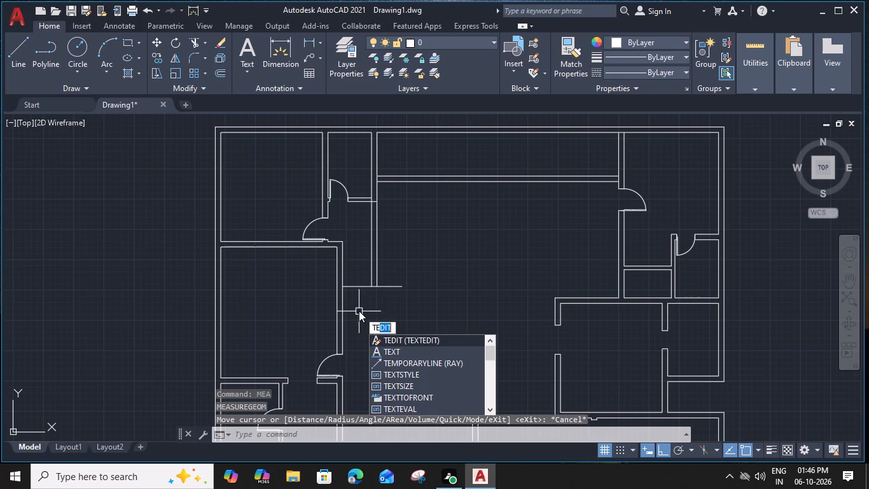
key("Escape")
type("TR")
key("space")
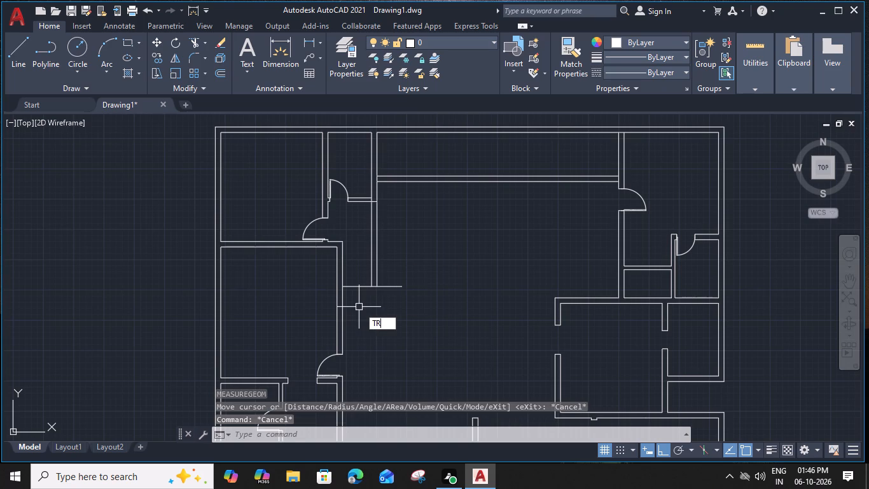
left_click(361, 289)
left_click(393, 288)
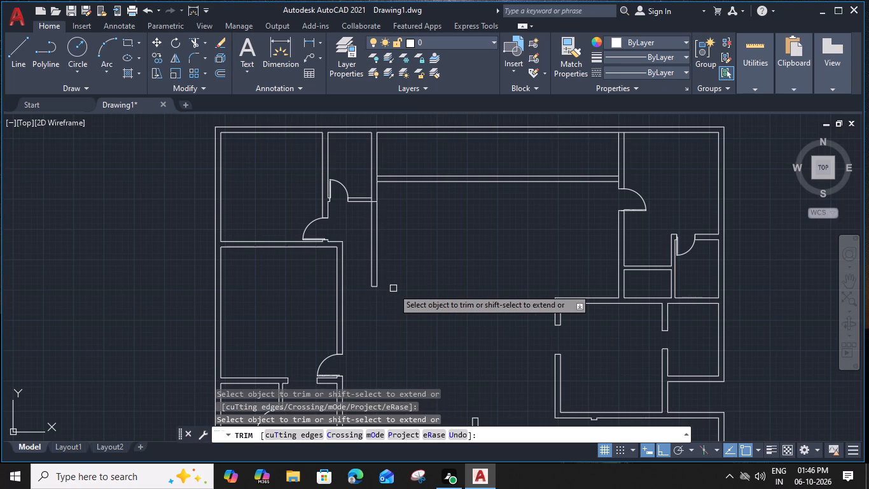
Trim the lines crossing the junction where the small room's short south wall meets the extended wall.
scroll(384, 194, "up", 2)
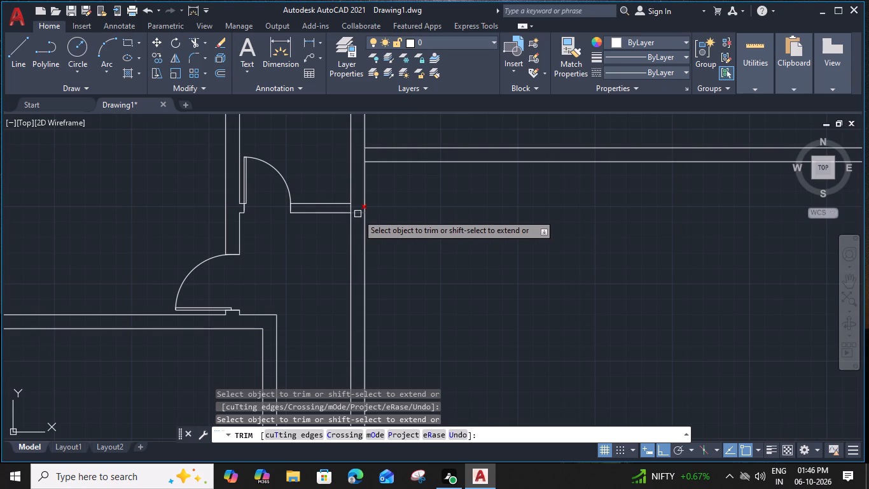
left_click(358, 214)
left_click(353, 207)
key("Escape")
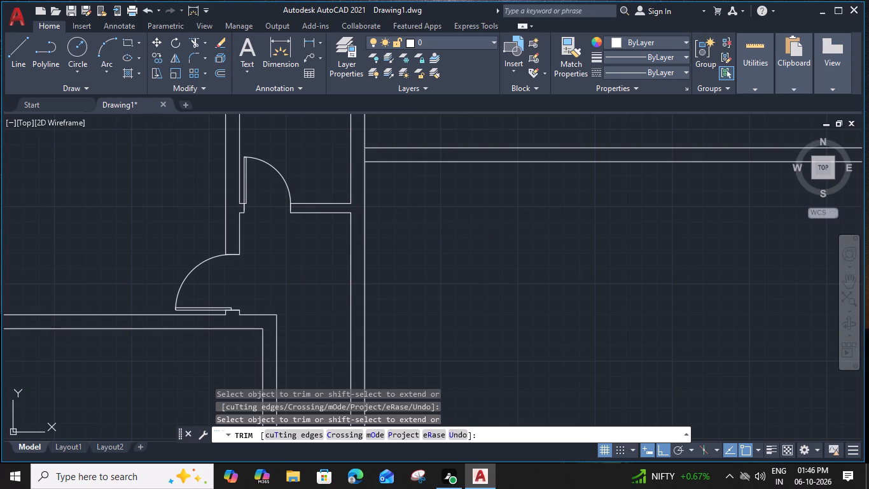
Offset the inner north wall line of the eastern room with two side openings 2' into the room.
scroll(386, 305, "down", 3)
middle_click_drag(405, 296, 428, 281)
middle_click_drag(497, 304, 496, 282)
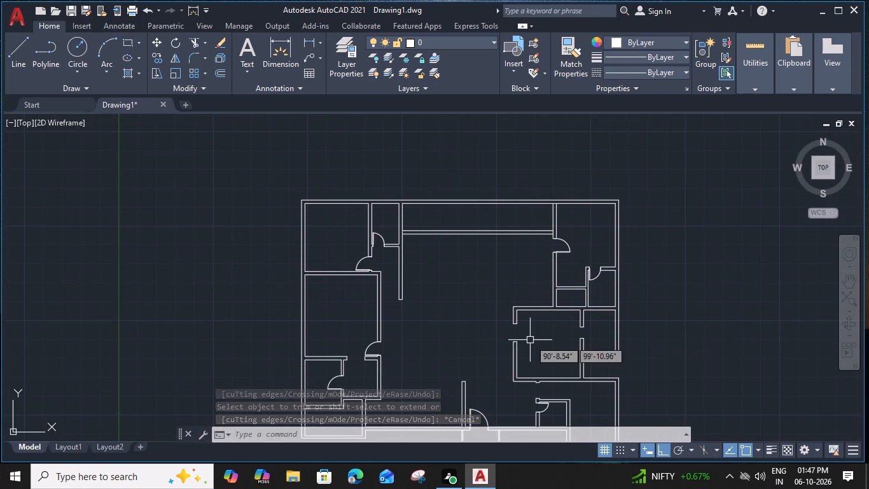
scroll(567, 324, "up", 2)
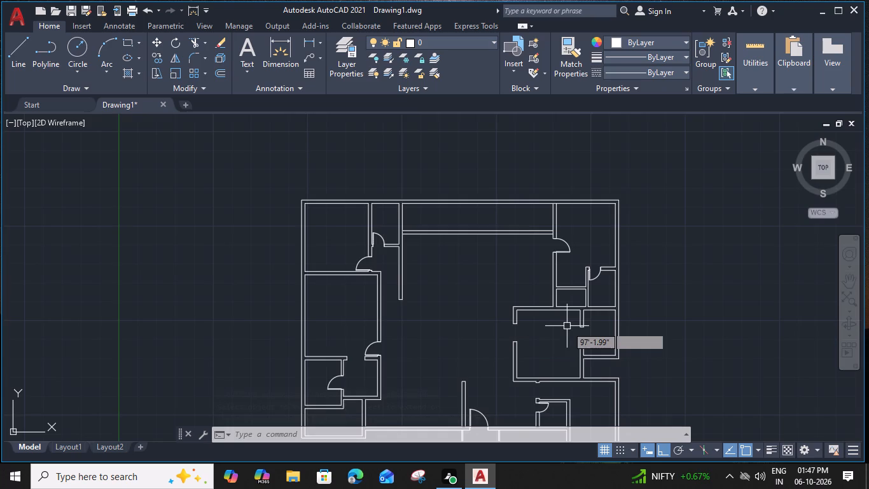
left_click(552, 293)
type("O 2'")
key("space")
left_click(543, 325)
middle_click_drag(541, 339, 541, 341)
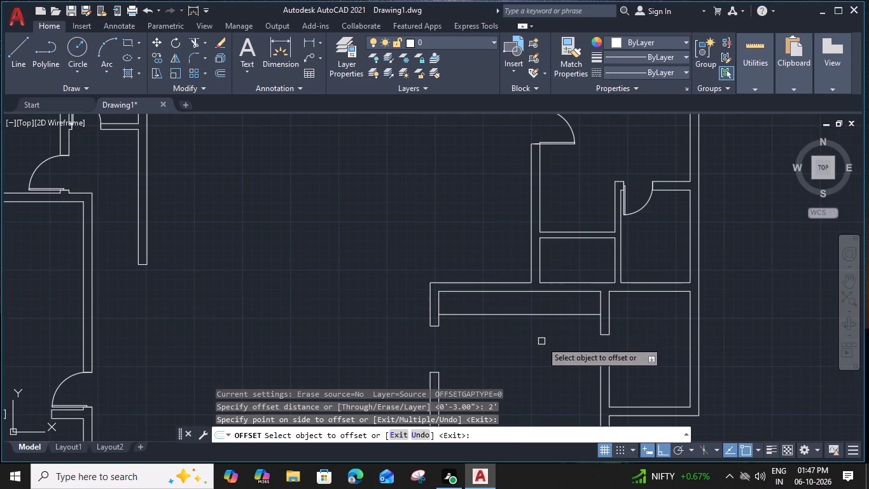
Offset the same room's inner south, lower west and lower east wall lines 2' into the room.
middle_click_drag(541, 341, 531, 216)
left_click(542, 342)
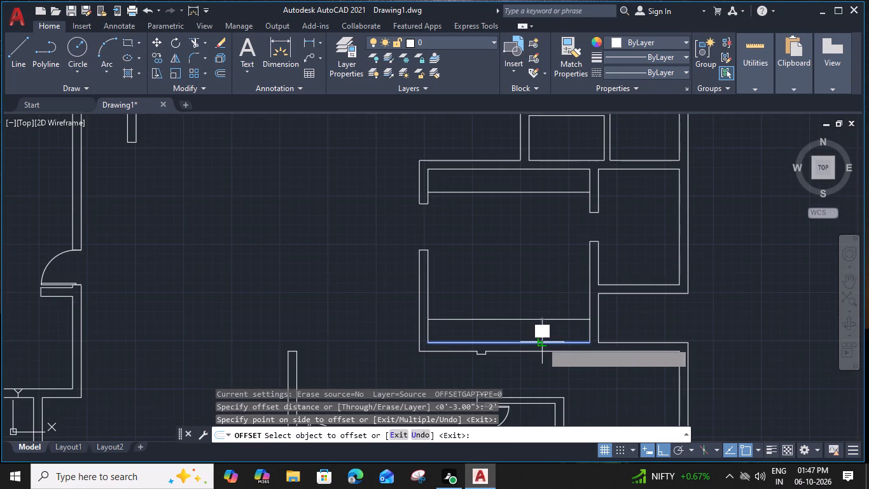
left_click(546, 303)
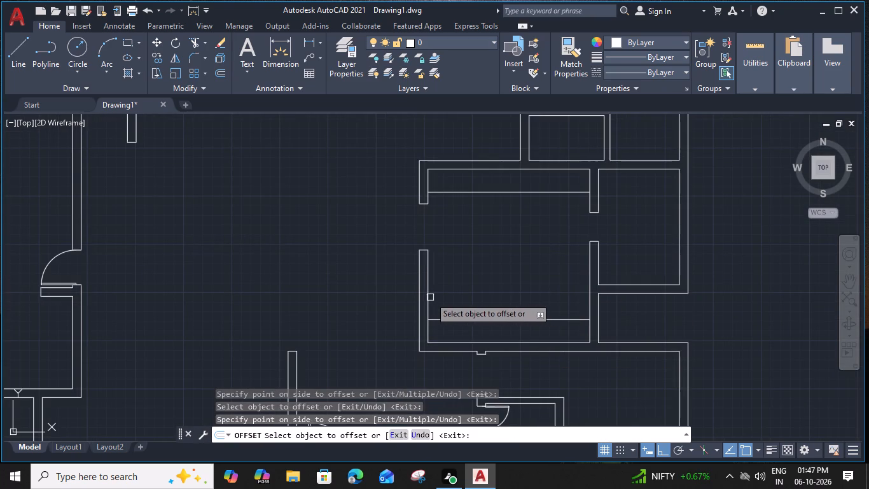
left_click(428, 296)
left_click(464, 297)
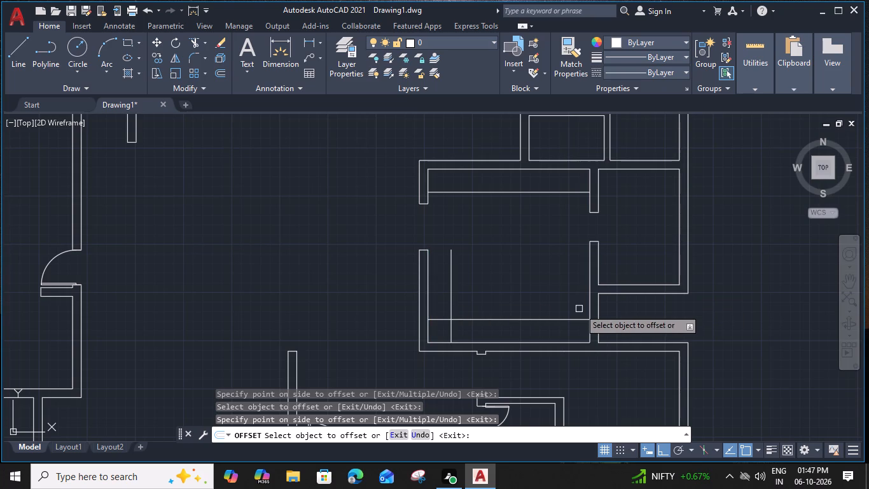
left_click(589, 308)
left_click(566, 306)
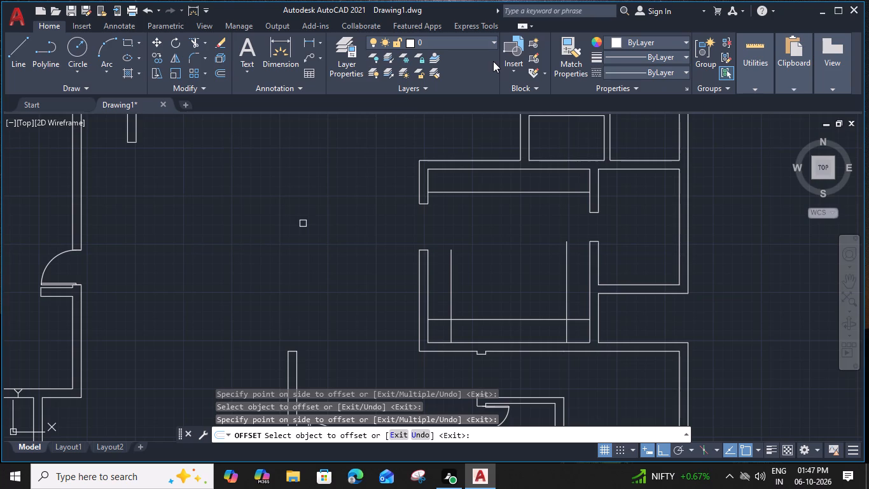
middle_click_drag(510, 211, 484, 195)
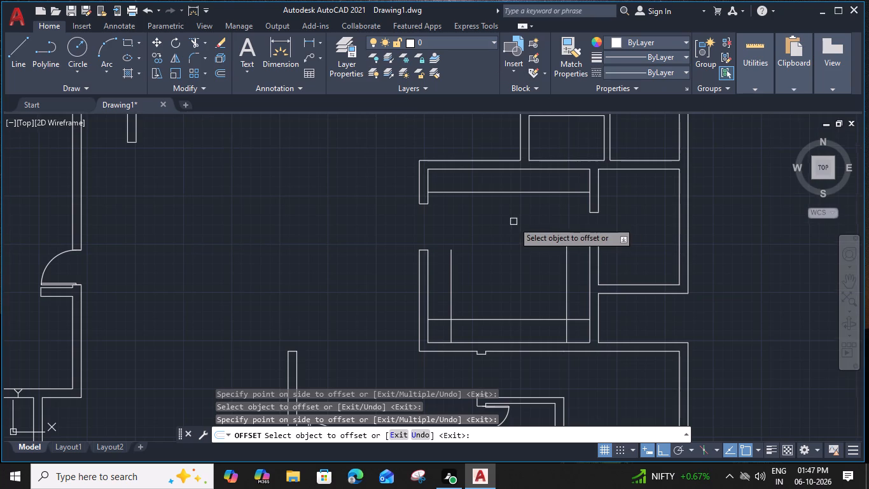
middle_click_drag(484, 195, 481, 194)
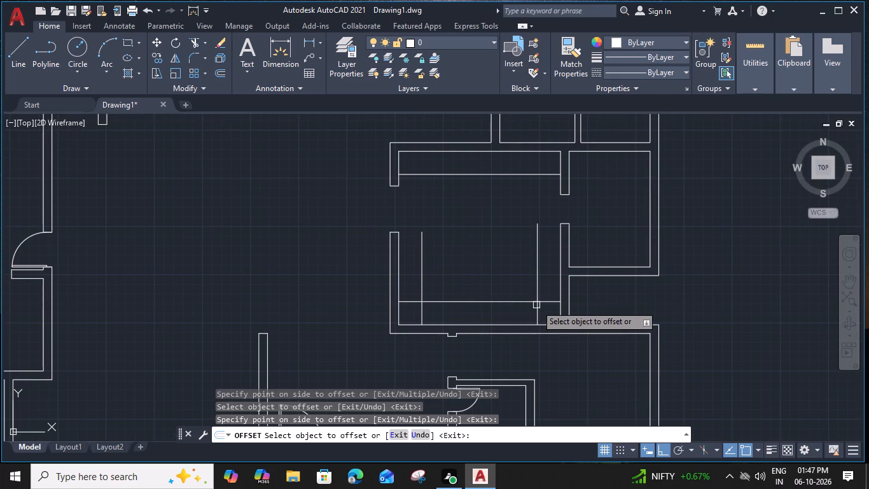
key("Escape")
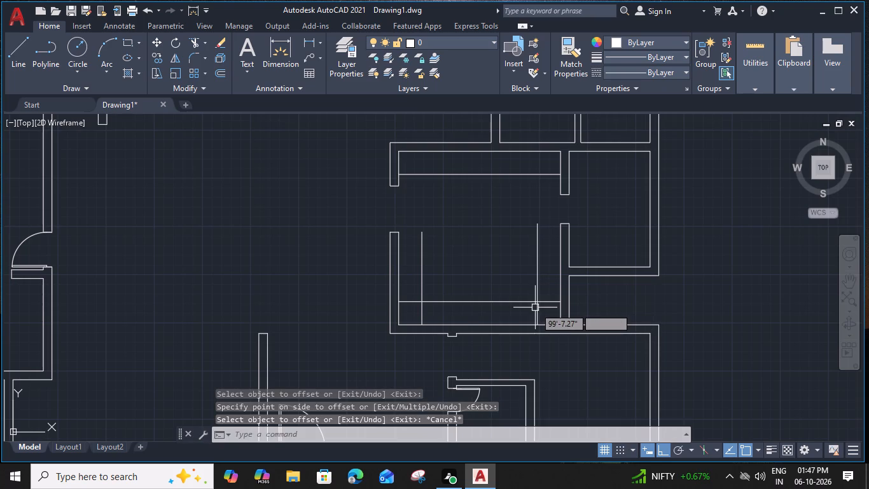
Trim the overlapping ends of the offset lines at the two south corners to form a U-shaped counter outline.
type("TR")
key("space")
scroll(538, 315, "up", 1)
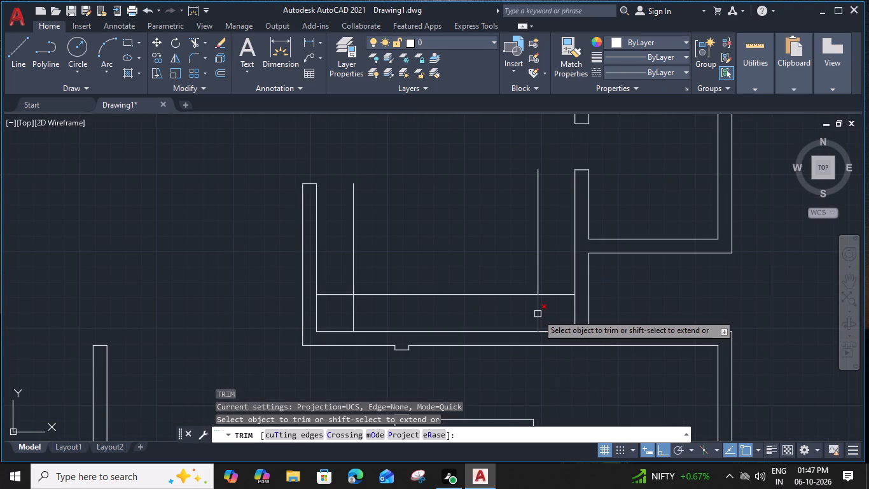
left_click(536, 313)
left_click(557, 295)
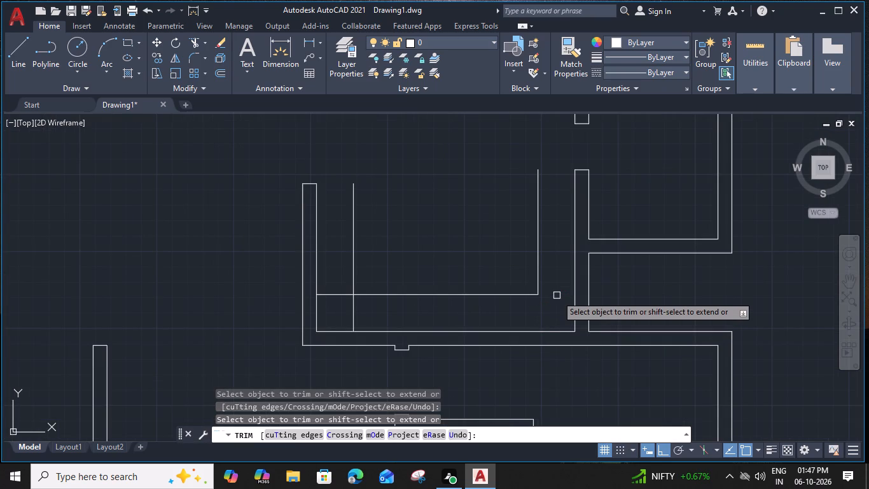
left_click(353, 313)
left_click(347, 296)
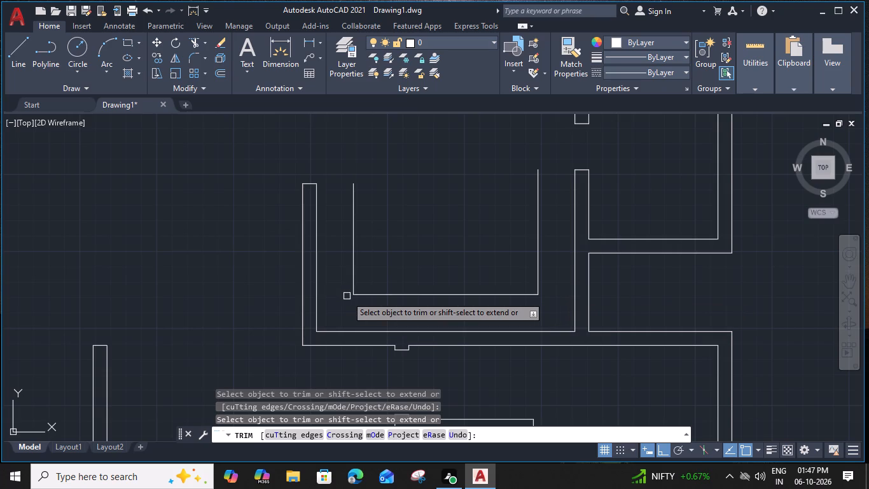
scroll(347, 296, "down", 2)
middle_click_drag(389, 269, 422, 292)
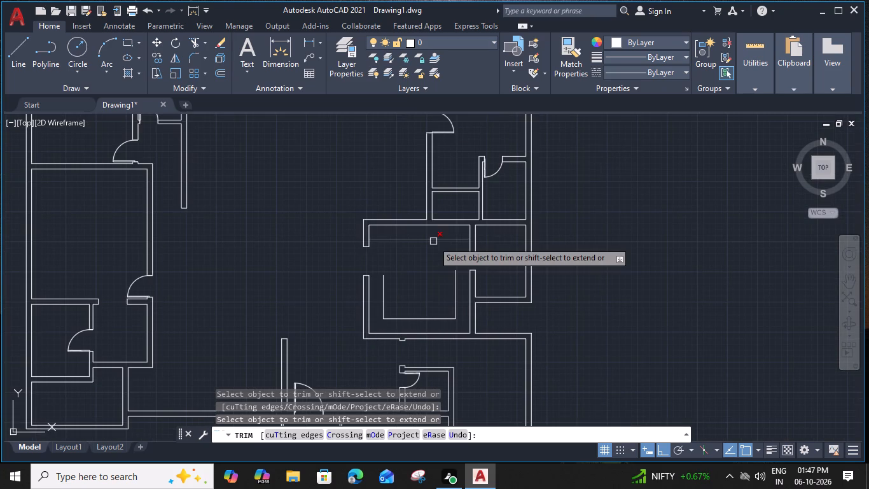
key("Escape")
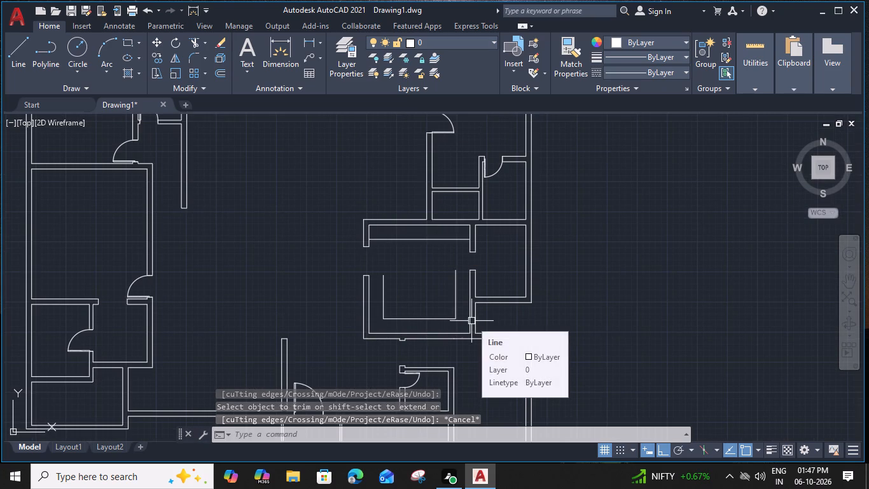
scroll(471, 321, "up", 1)
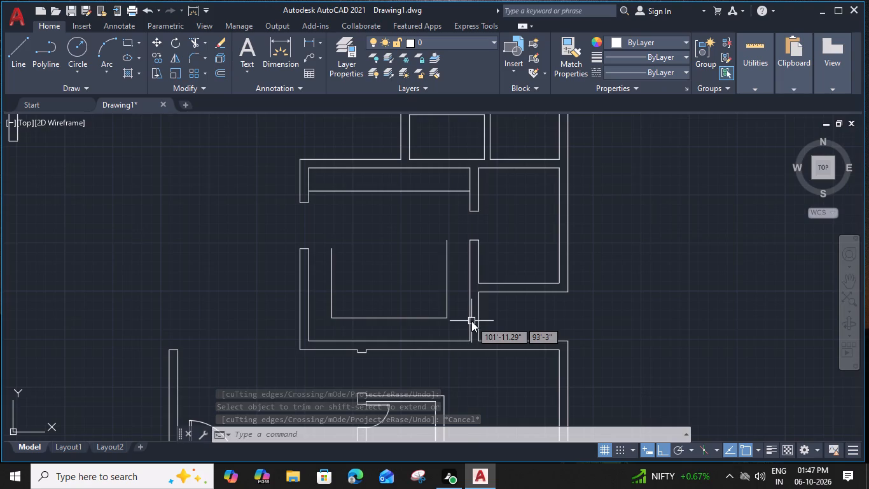
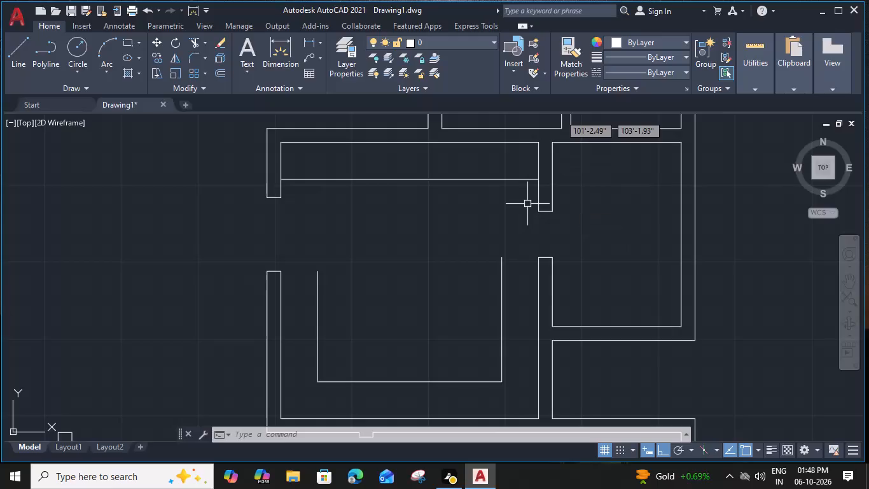
Draw a horizontal line closing the U-shaped counter's east end, from the wall to the counter edge just below the wall's end.
middle_click_drag(453, 278, 510, 234)
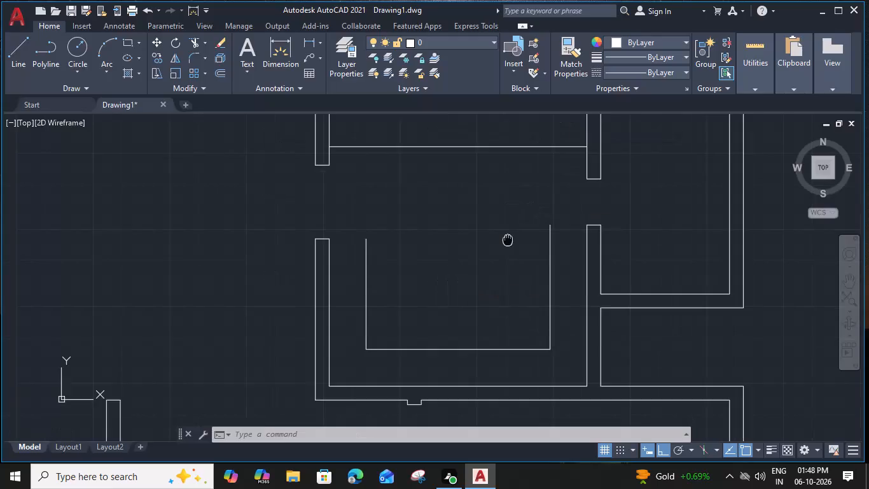
type("L")
key("space")
scroll(567, 230, "up", 2)
left_click(640, 215)
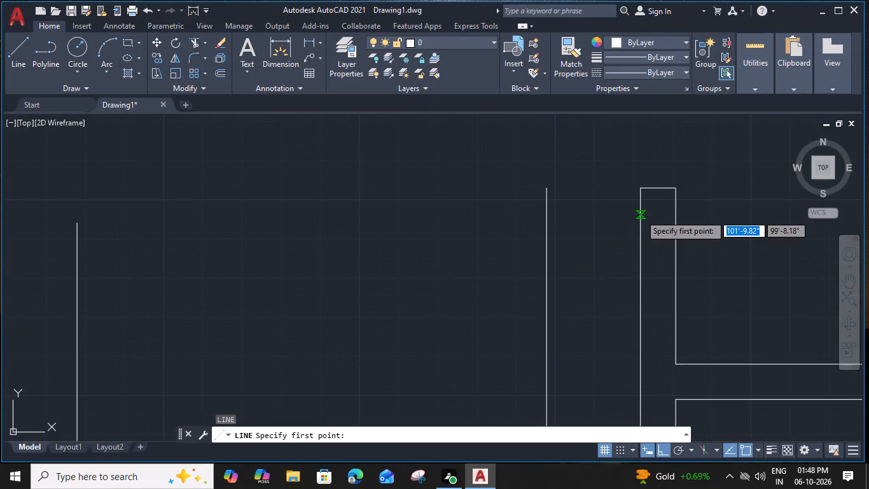
left_click(543, 211)
key("Escape")
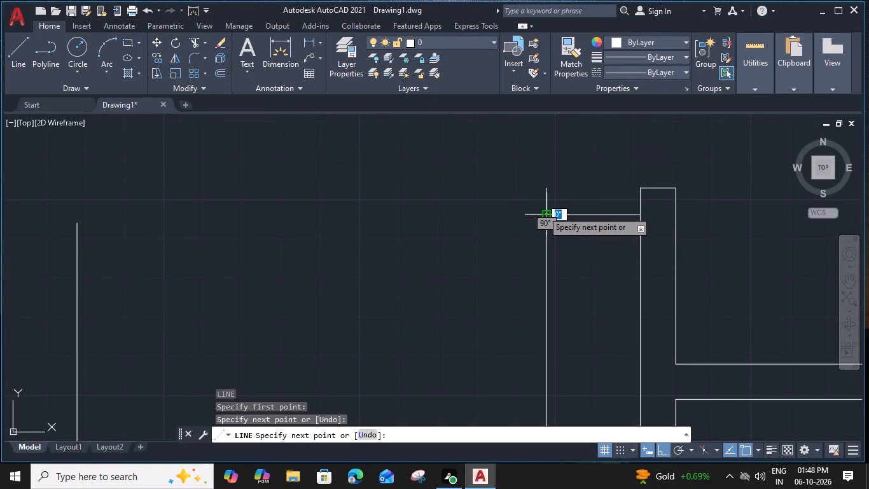
Draw a horizontal line closing the counter's west end, from the wall's inner face to the counter's vertical edge.
scroll(413, 257, "down", 2)
middle_click_drag(382, 266, 539, 257)
scroll(445, 250, "up", 1)
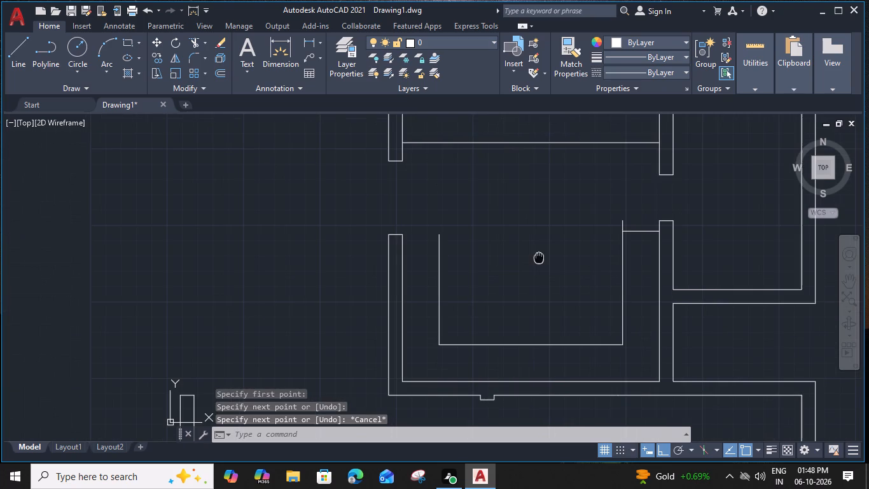
type("L")
key("space")
scroll(390, 239, "up", 2)
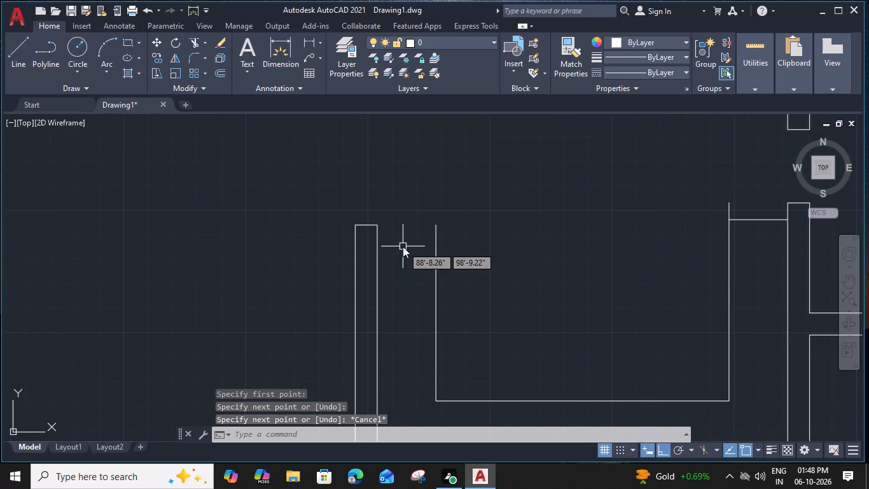
left_click(357, 246)
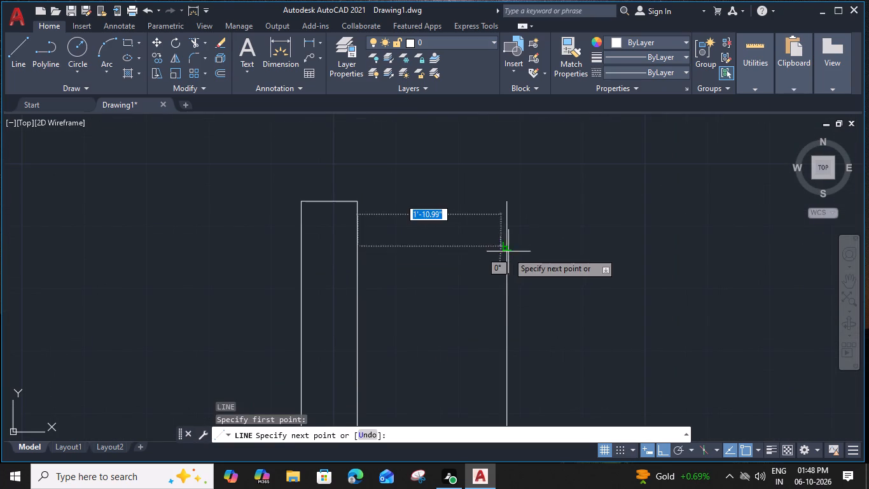
left_click(509, 248)
key("Escape")
Trim the counter's west and east vertical edges where they extend above the new end lines.
type("TR")
key("space")
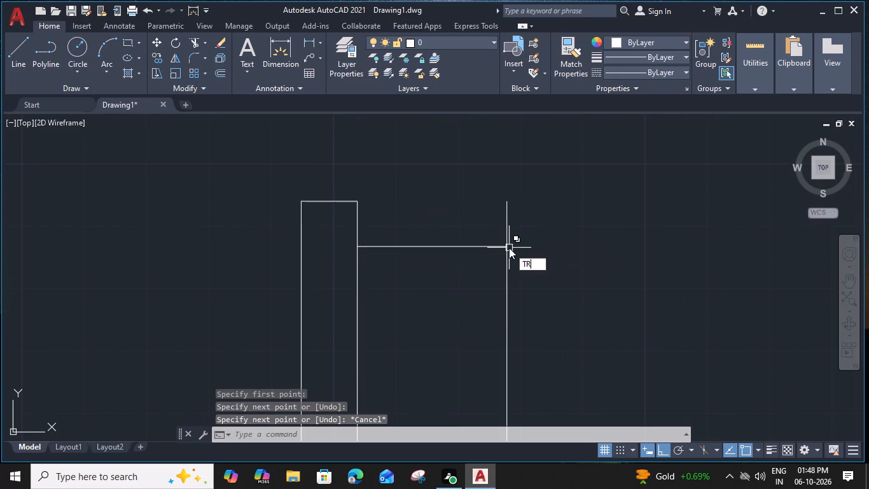
left_click(506, 232)
scroll(506, 232, "down", 2)
middle_click_drag(732, 203, 734, 203)
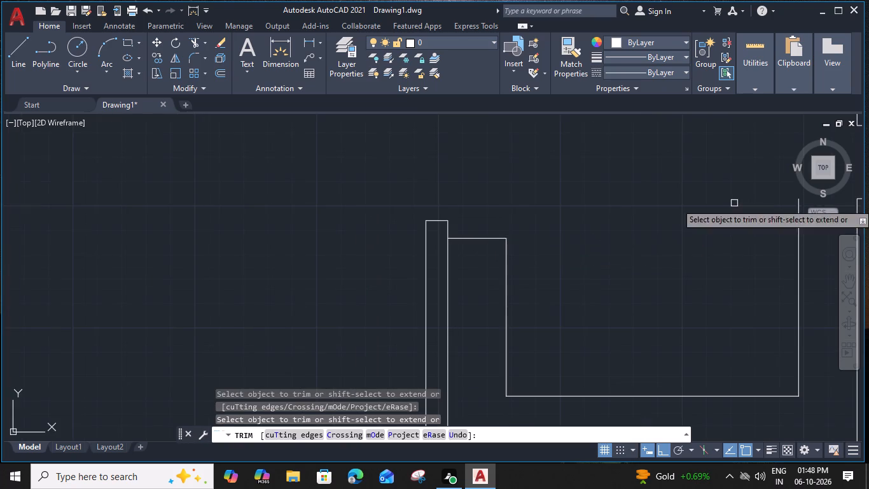
middle_click_drag(734, 203, 506, 244)
left_click(572, 242)
key("Escape")
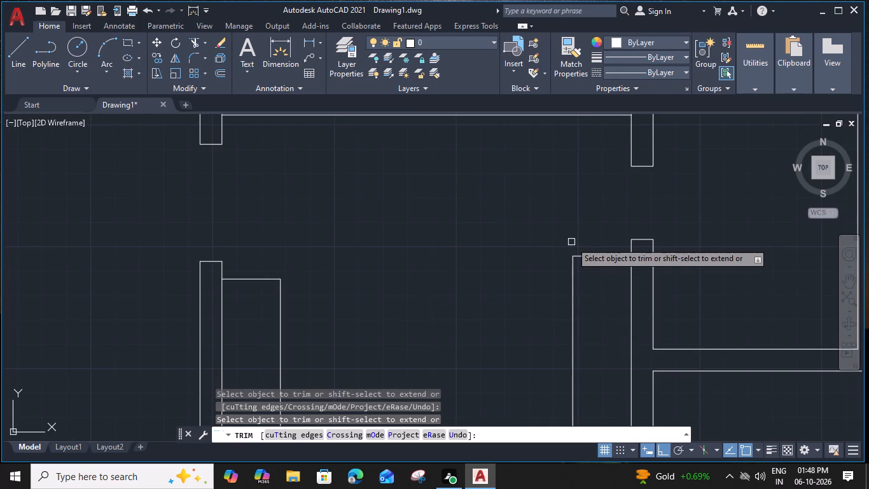
Offset the counter's five edge lines 2" outward from the counter, toward the room's open floor.
middle_click_drag(469, 282, 480, 220)
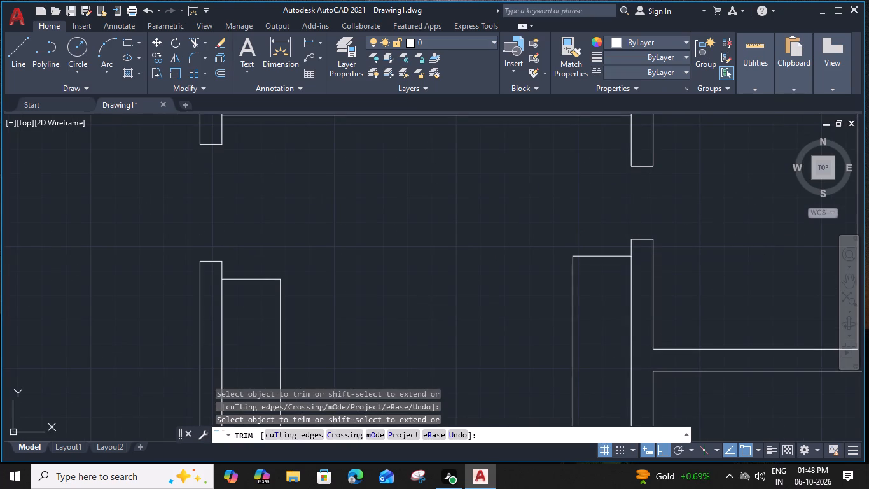
left_click(602, 194)
type("O 2")
key("shift+quotedbl")
key("Return")
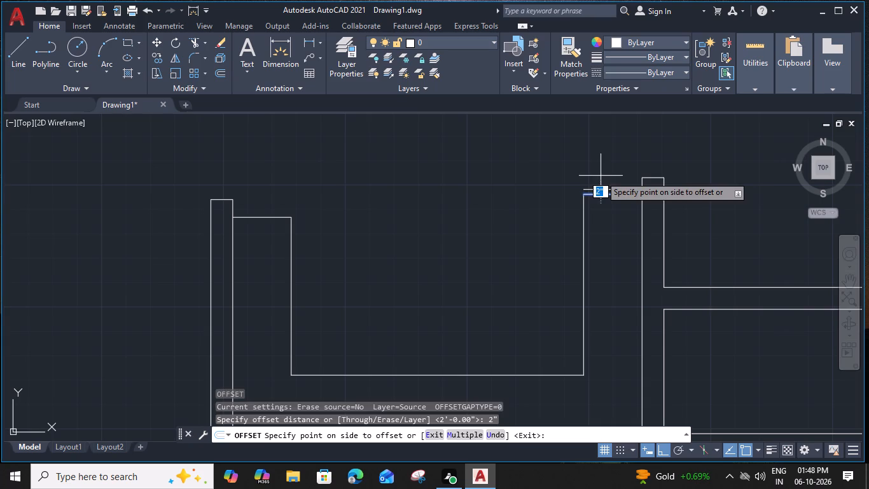
left_click(601, 176)
left_click(583, 232)
left_click(550, 242)
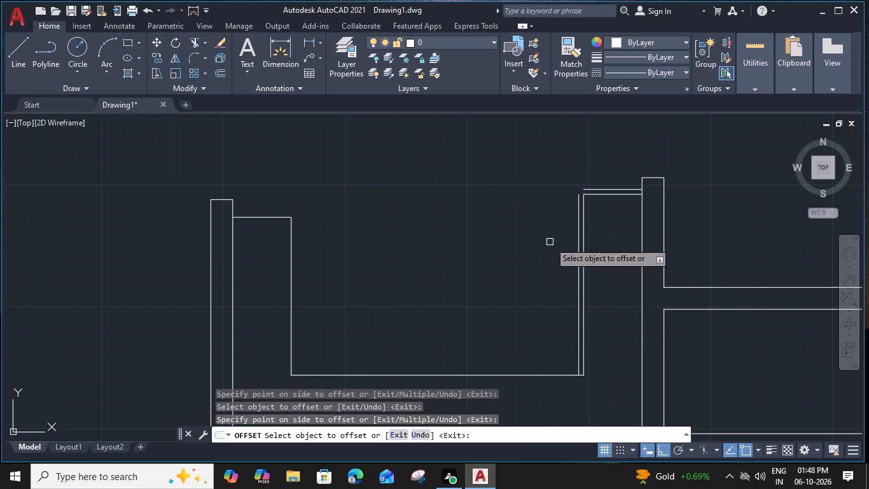
left_click(534, 377)
left_click(530, 334)
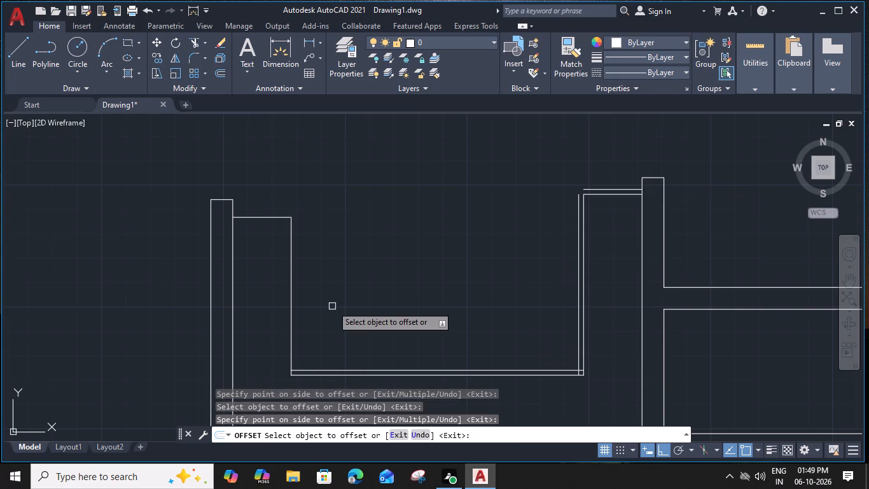
left_click(292, 283)
left_click(314, 288)
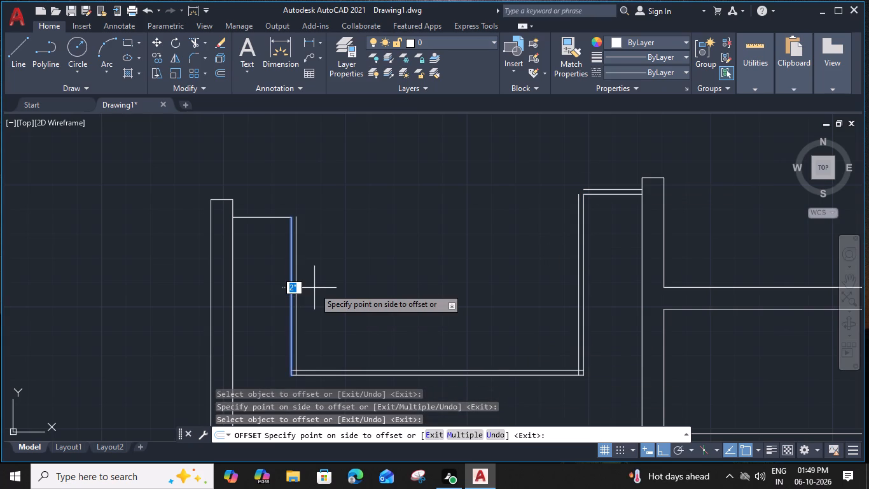
left_click(282, 216)
left_click(293, 191)
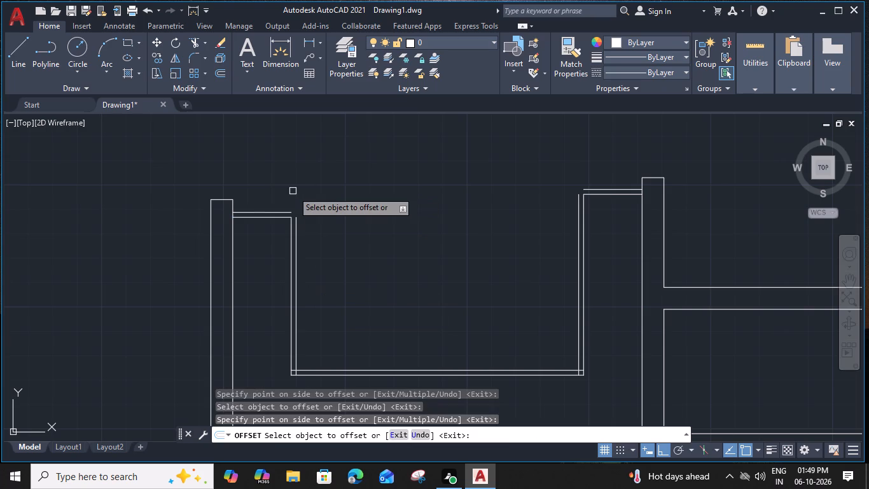
key("Escape")
Fillet the offset lines into square corners at the counter's west and east upper ends, using the Multiple option.
type("F")
key("space")
key("m")
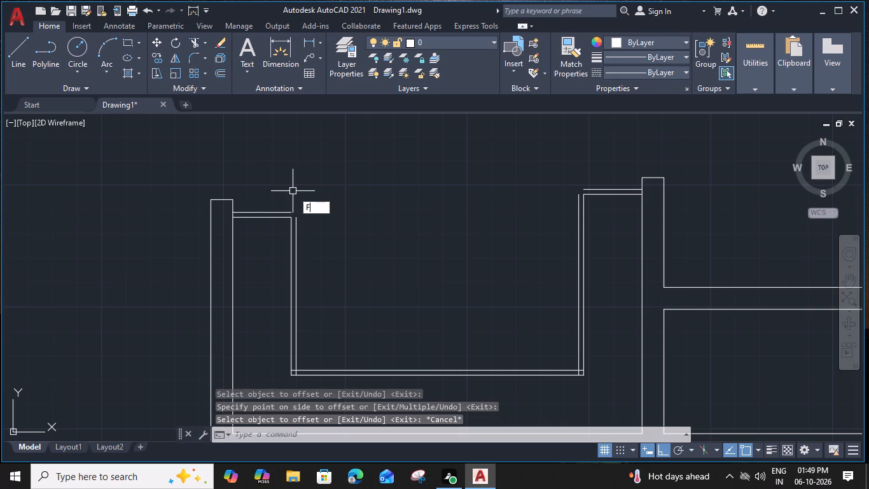
key("space")
scroll(299, 213, "up", 2)
left_click(293, 237)
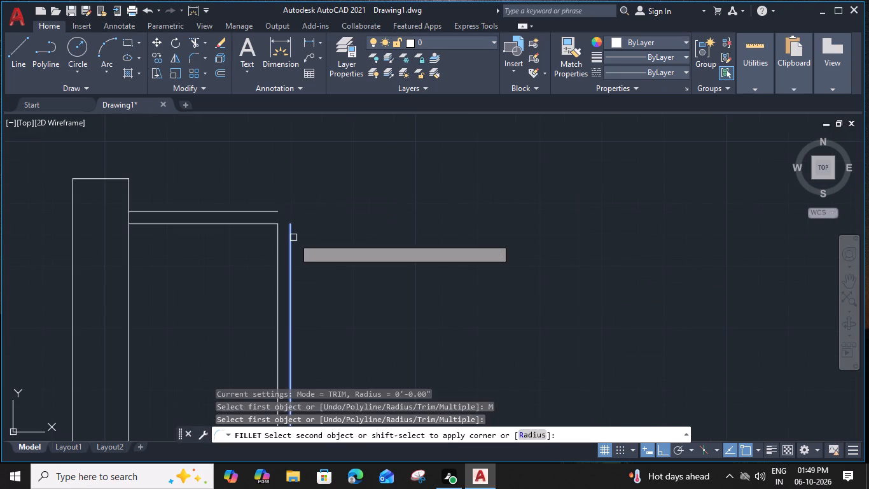
left_click(275, 212)
scroll(417, 228, "down", 2)
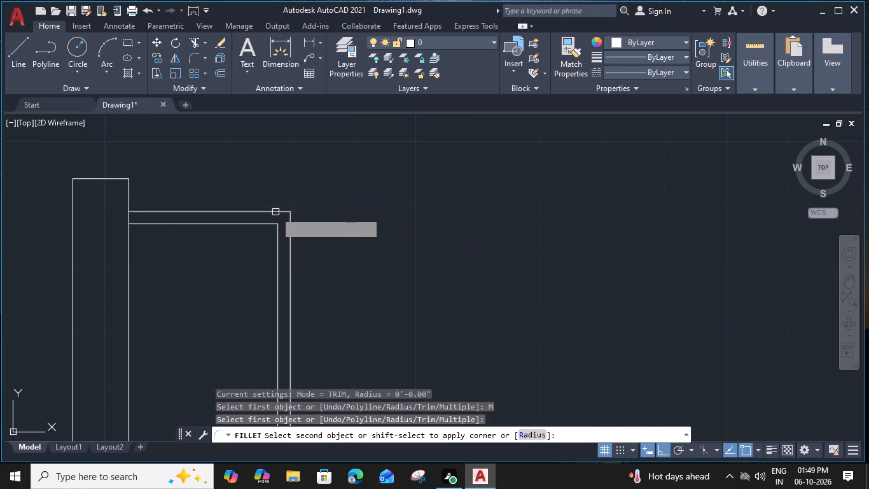
middle_click_drag(643, 234, 351, 253)
left_click(520, 198)
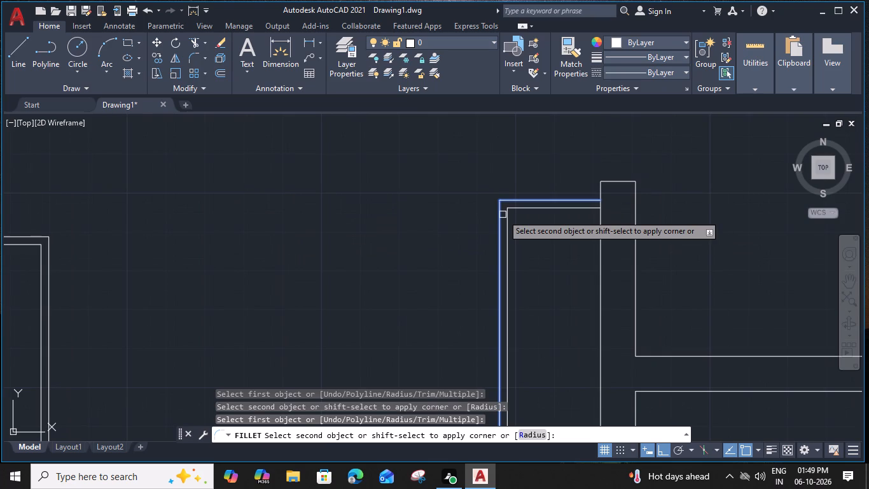
left_click(500, 214)
key("Escape")
Set the linetype of the east end's two offset lines to ACAD_ISO02W100.
scroll(503, 199, "up", 1)
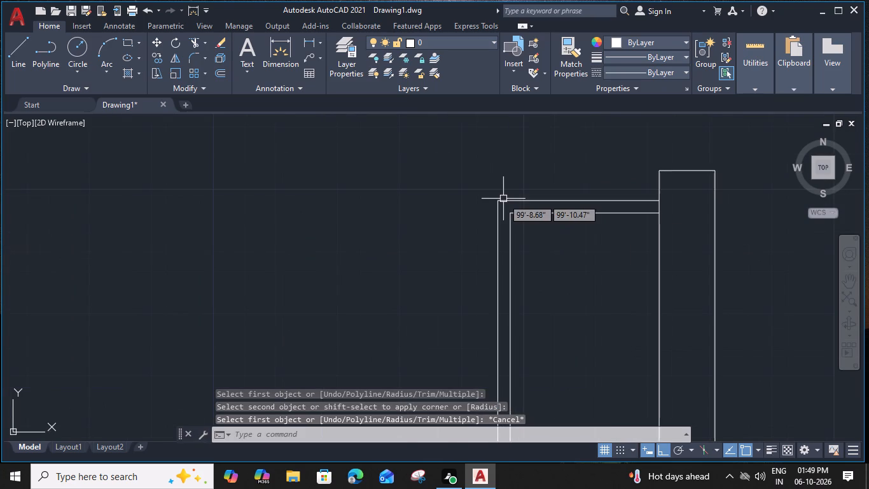
left_click_drag(507, 183, 503, 190)
left_click(484, 220)
scroll(406, 233, "down", 2)
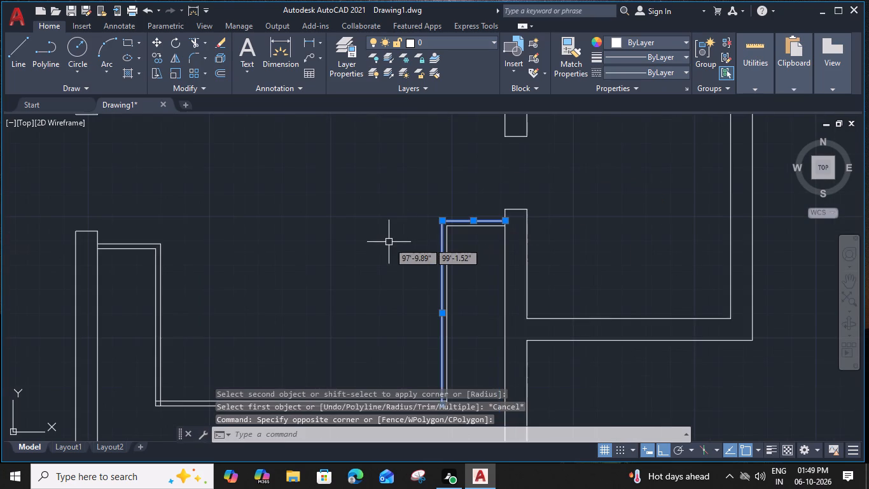
middle_click_drag(391, 243, 480, 189)
middle_click(480, 189)
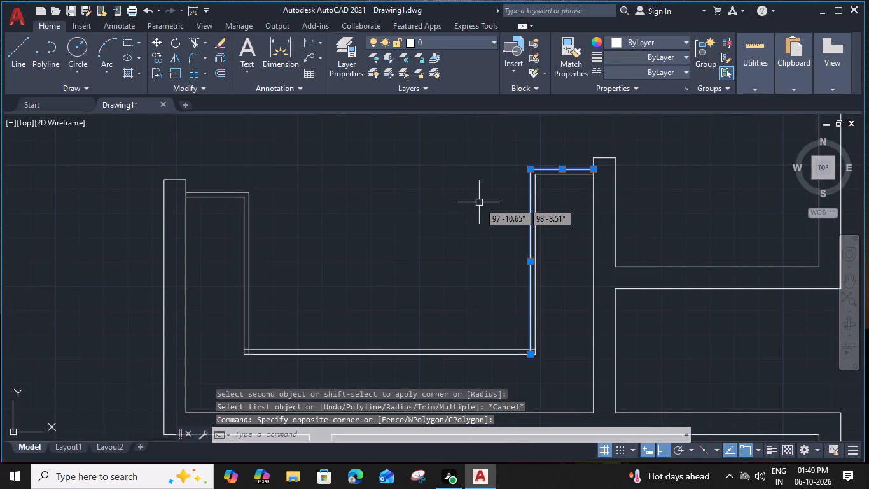
left_click(682, 72)
left_click(655, 120)
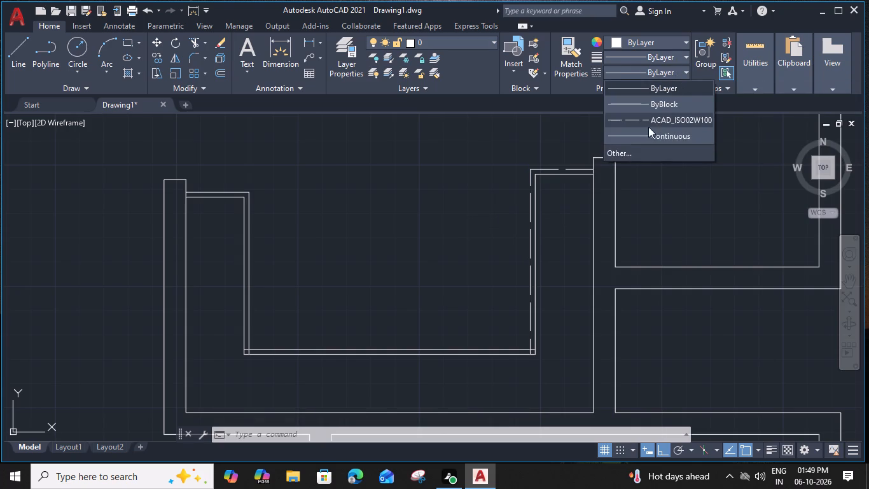
Set the linetype of the west end's two offset lines to ACAD_ISO02W100.
scroll(251, 188, "up", 2)
left_click(261, 181)
left_click(238, 229)
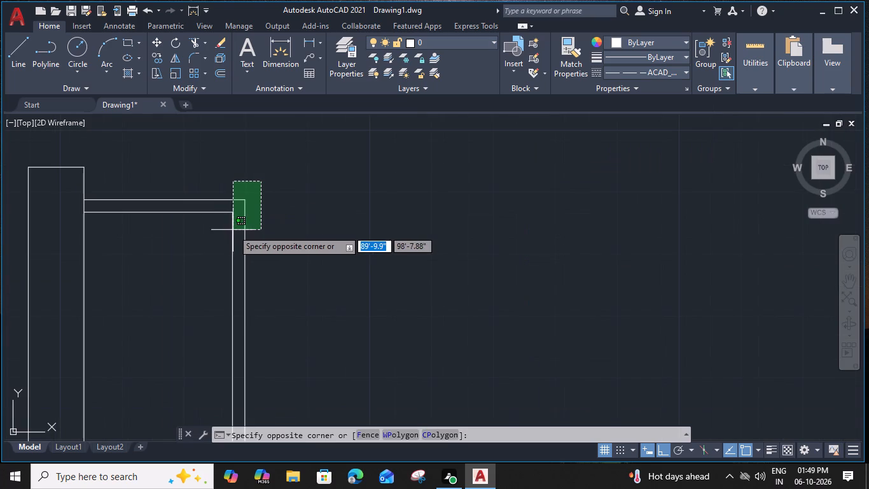
left_click(687, 72)
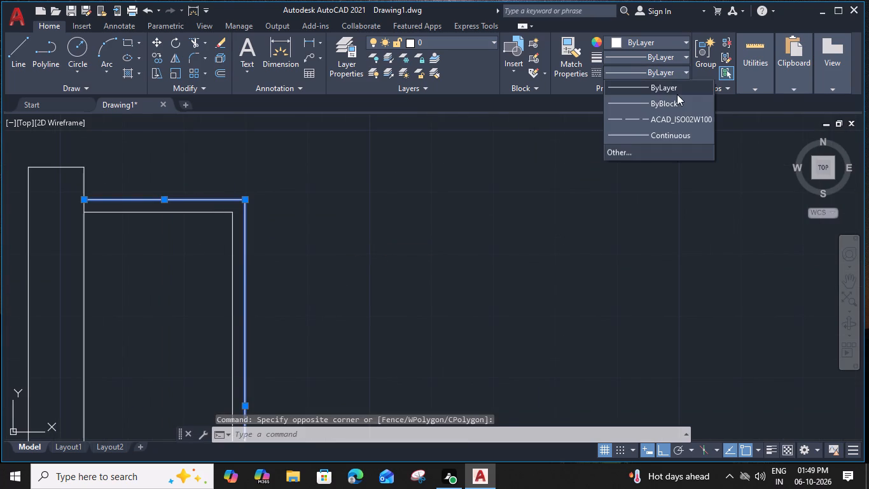
left_click(669, 124)
Set the linetype of the offset line along the counter's long south run to ACAD_ISO02W100.
scroll(571, 246, "down", 3)
middle_click_drag(559, 283, 564, 212)
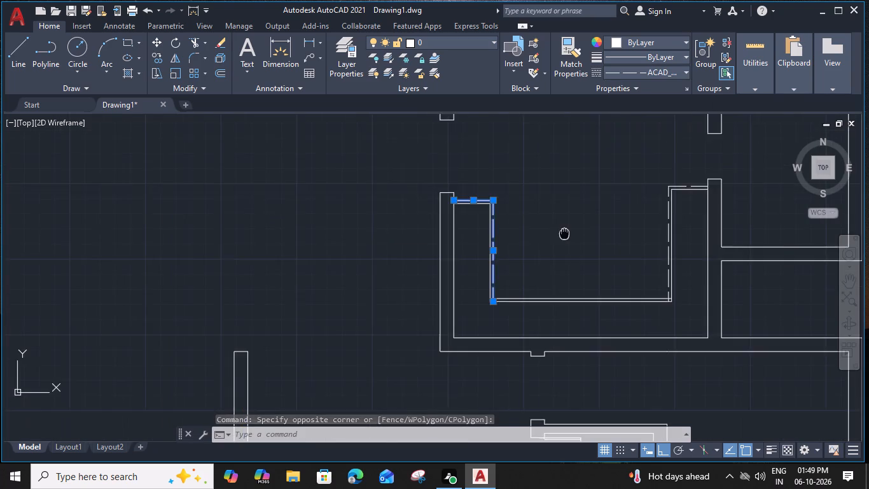
scroll(554, 264, "up", 2)
left_click(554, 273)
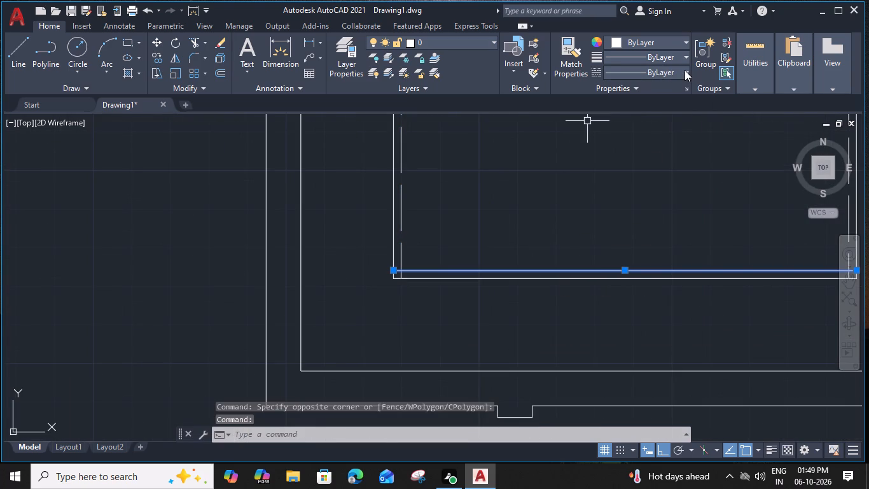
left_click(685, 70)
left_click(665, 112)
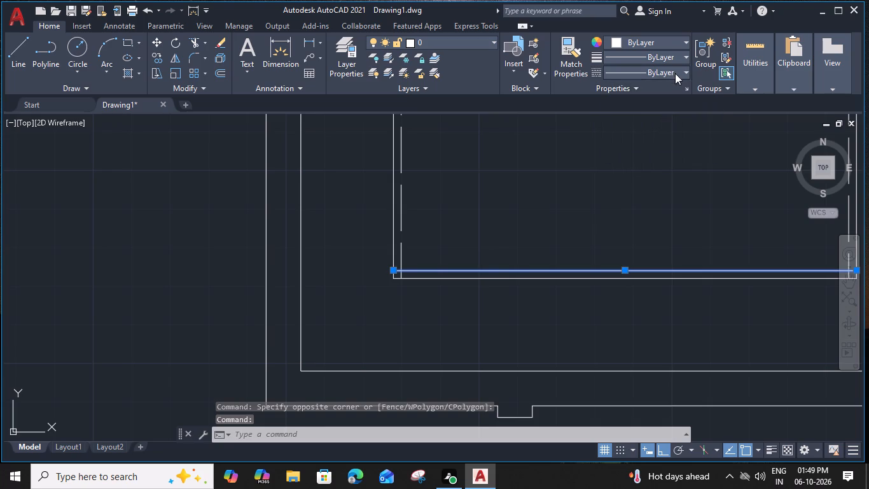
left_click(679, 73)
left_click(670, 120)
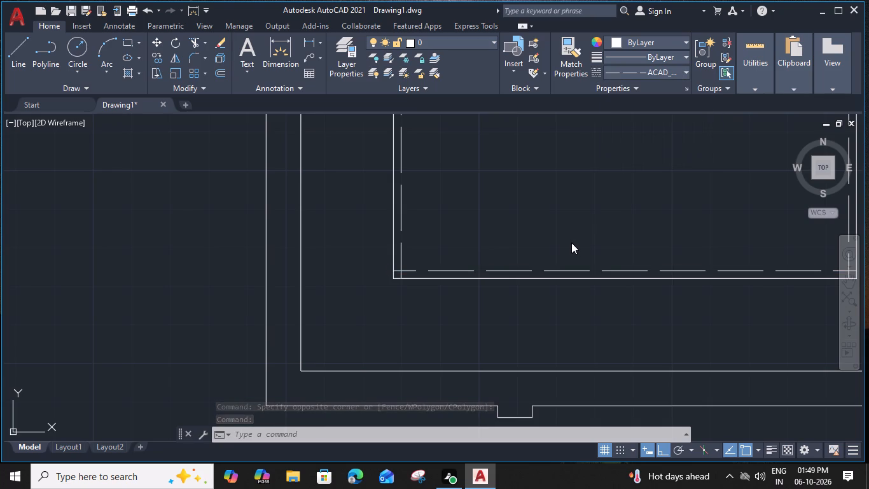
key("Escape")
Trim the overlapping dashed line ends at the counter's two lower inner corners.
key("t")
type("R")
key("space")
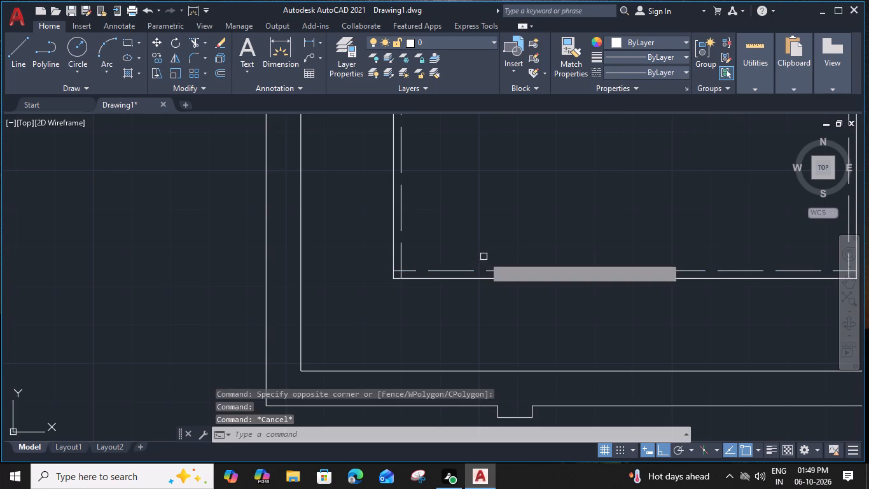
scroll(425, 279, "up", 2)
left_click(368, 271)
left_click(355, 262)
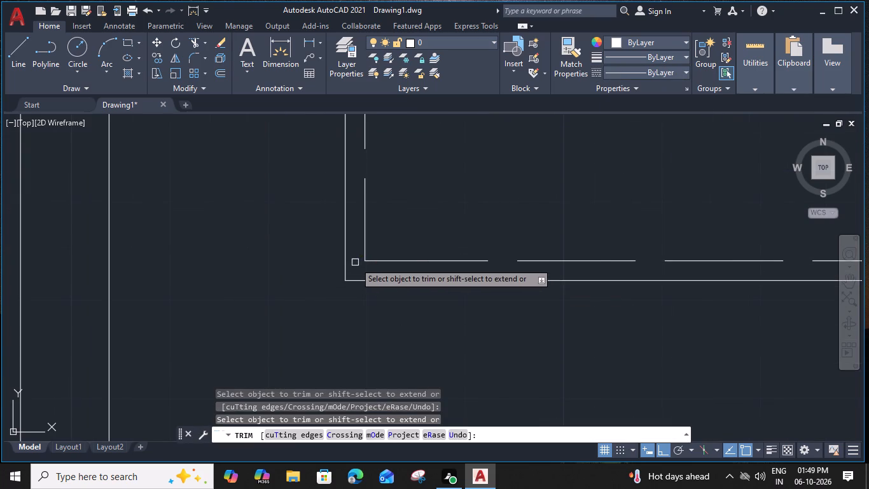
scroll(355, 262, "down", 3)
scroll(646, 265, "up", 4)
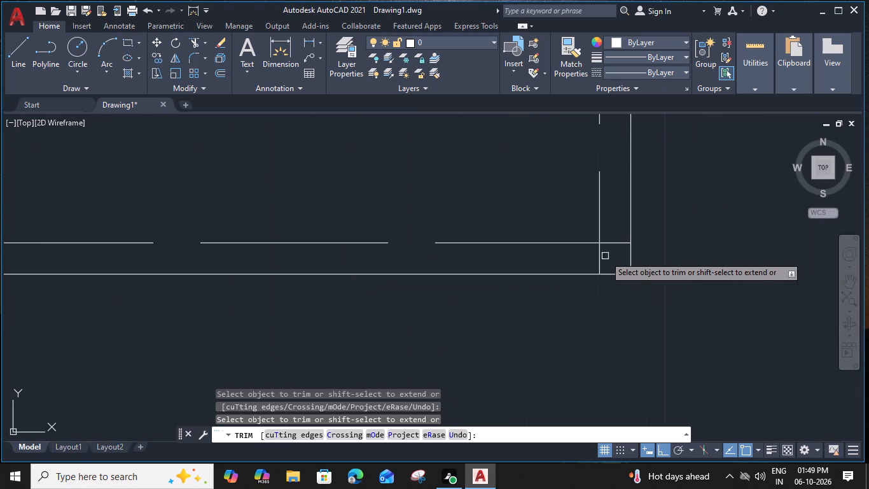
left_click(602, 256)
left_click(619, 243)
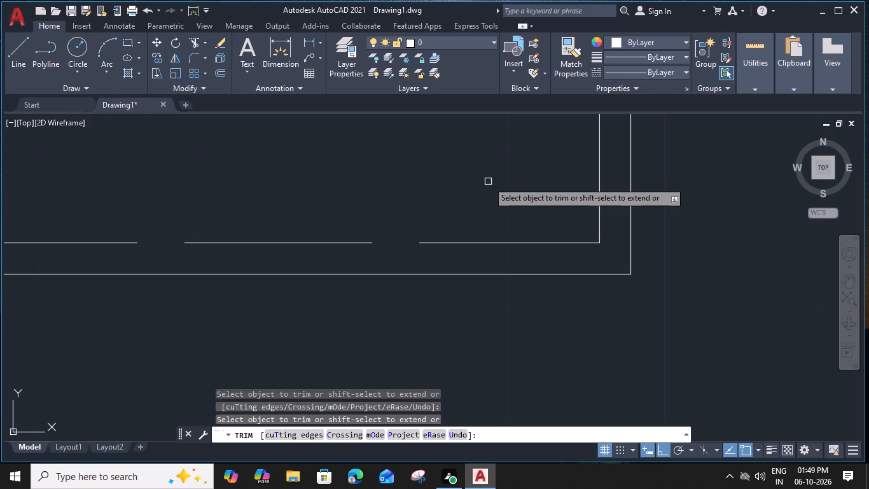
scroll(488, 181, "down", 4)
middle_click_drag(489, 188, 489, 193)
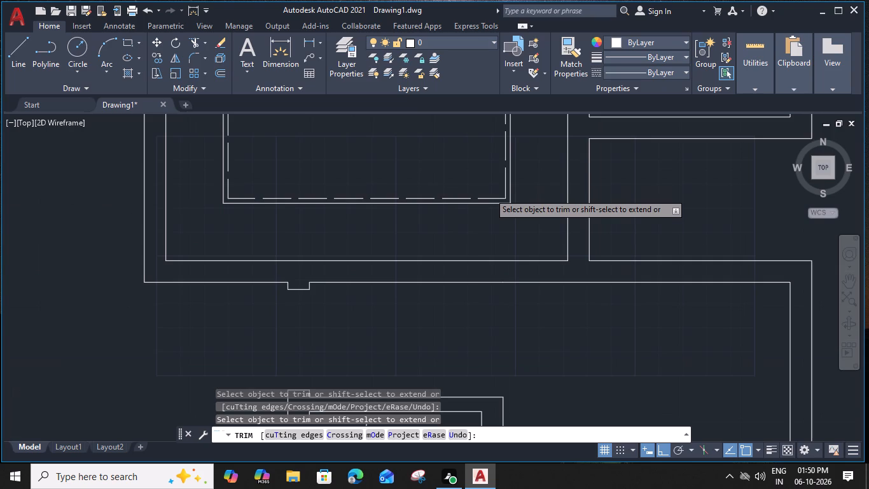
middle_click_drag(489, 193, 623, 322)
key("Escape")
scroll(574, 246, "down", 2)
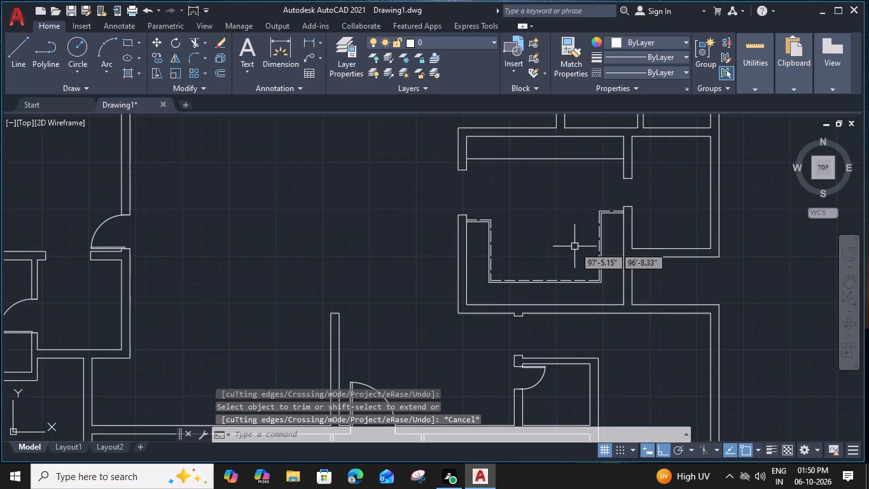
Offset the counter edge line along the room's north wall 2" toward the south.
middle_click_drag(569, 245, 559, 268)
left_click(541, 181)
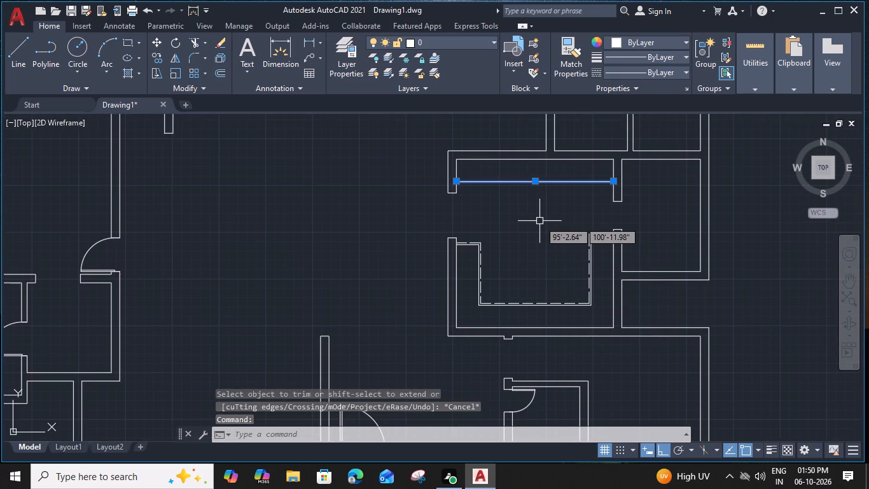
type("O 2")
key("shift+quotedbl")
key("Return")
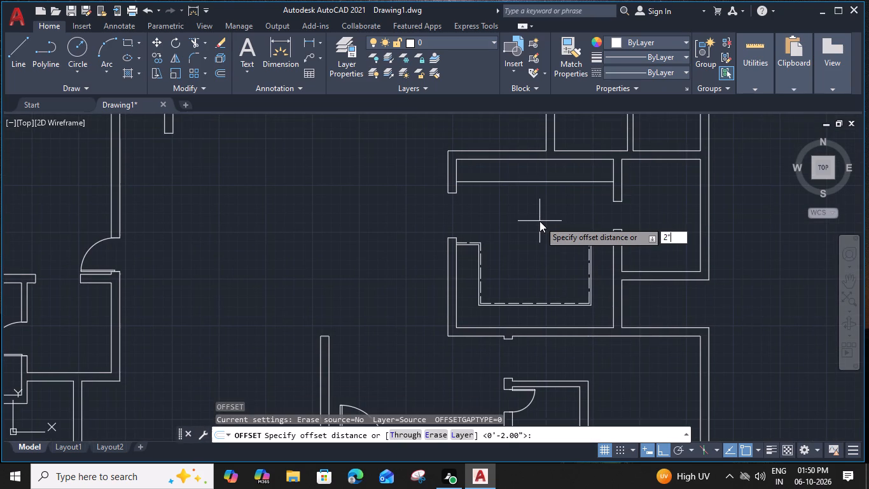
left_click(541, 229)
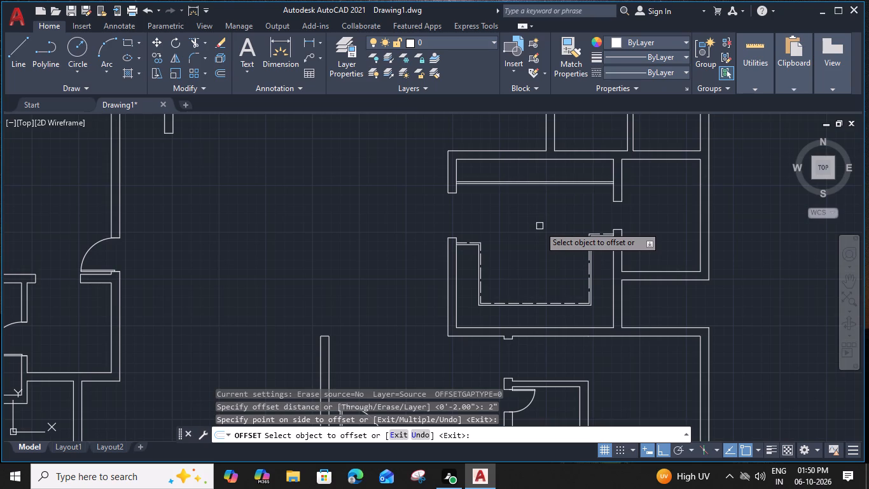
middle_click_drag(539, 220, 537, 255)
key("Escape")
Set the linetype of the north counter's offset line to ACAD_ISO02W100.
scroll(545, 218, "up", 2)
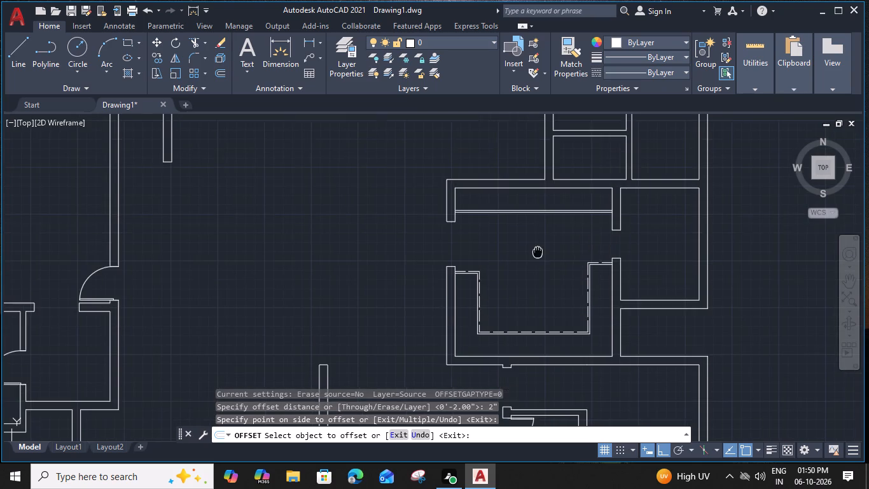
left_click(547, 220)
left_click(678, 69)
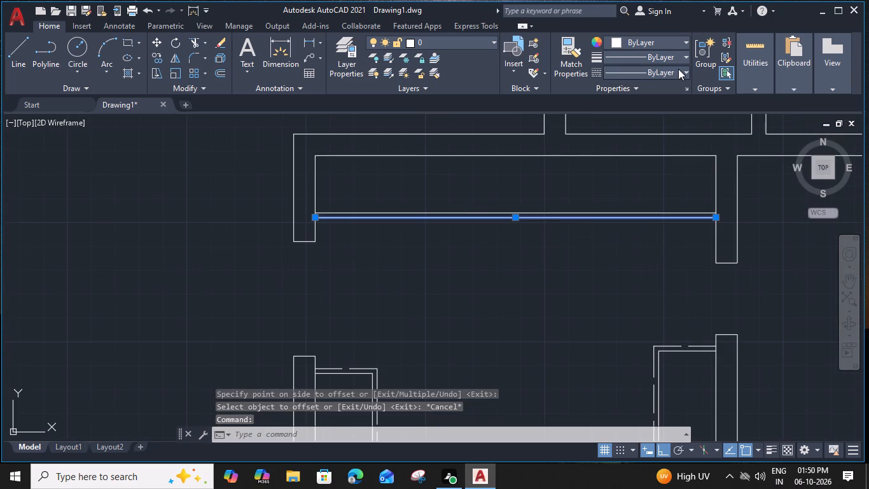
left_click(676, 118)
key("Escape")
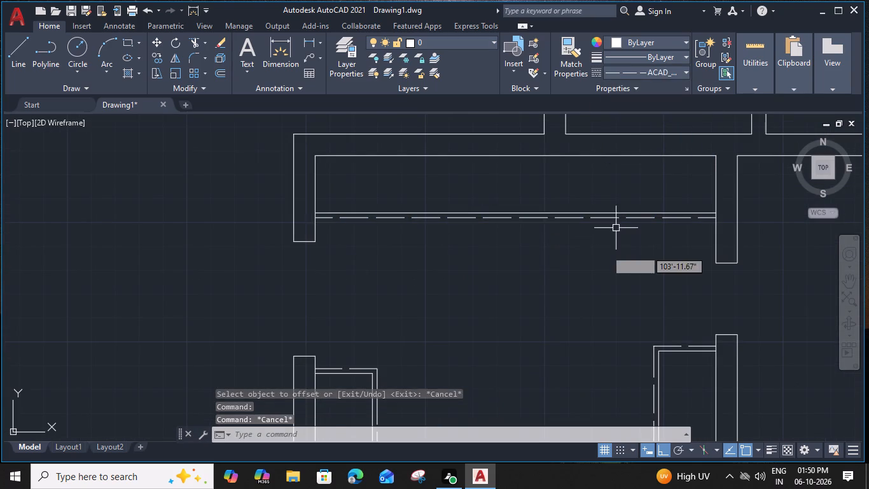
Draw a rectangular island about 3'-2" wide by 3'-8" deep in the open middle of the U-shaped counter.
scroll(604, 258, "down", 2)
middle_click_drag(600, 257, 513, 216)
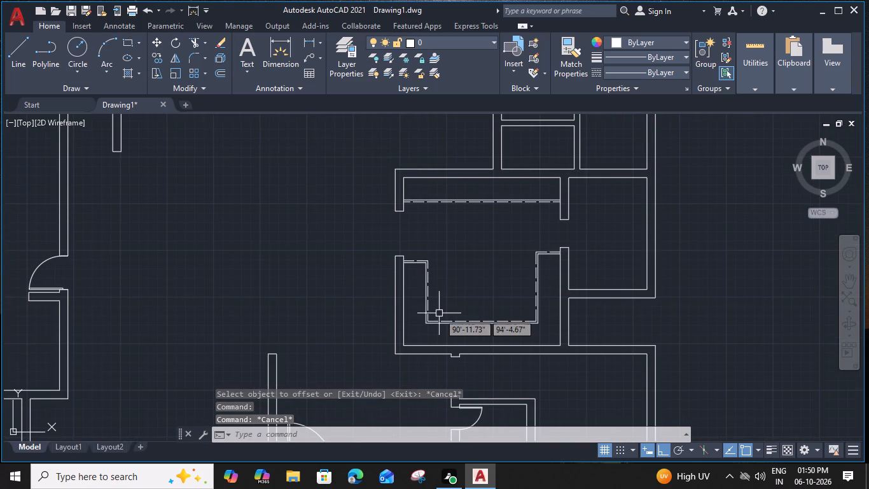
middle_click_drag(481, 284, 490, 259)
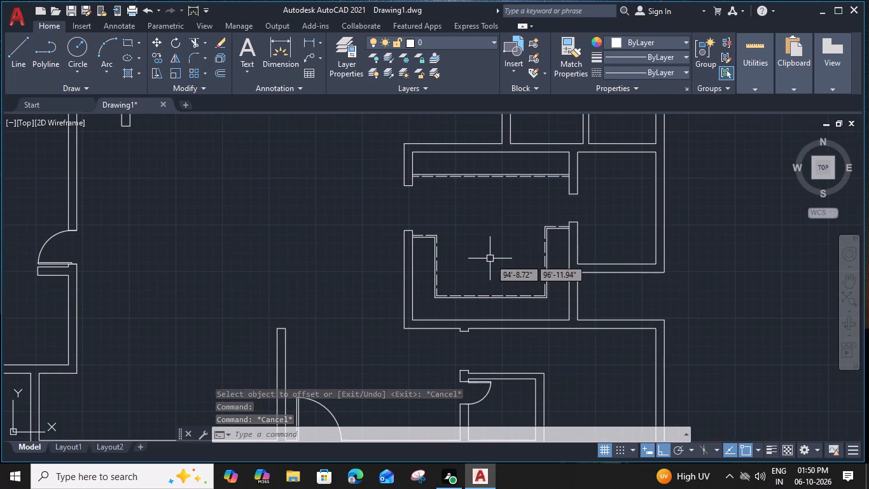
scroll(471, 237, "up", 1)
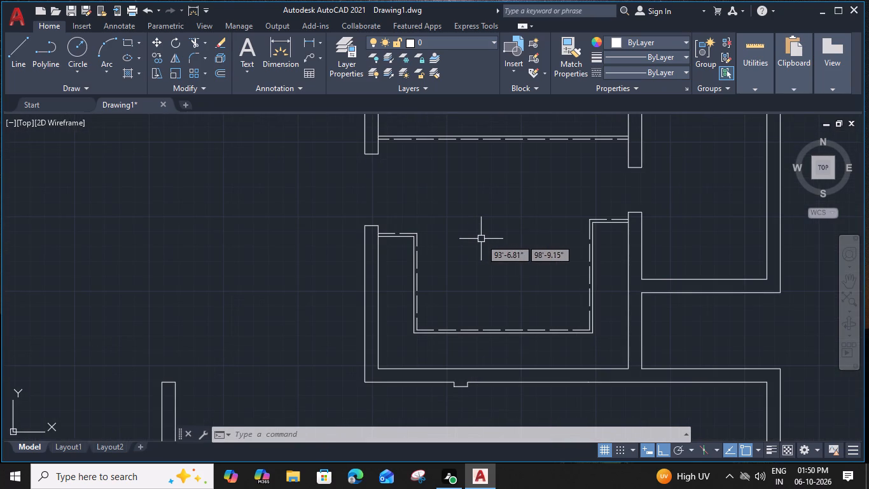
type("REC")
key("space")
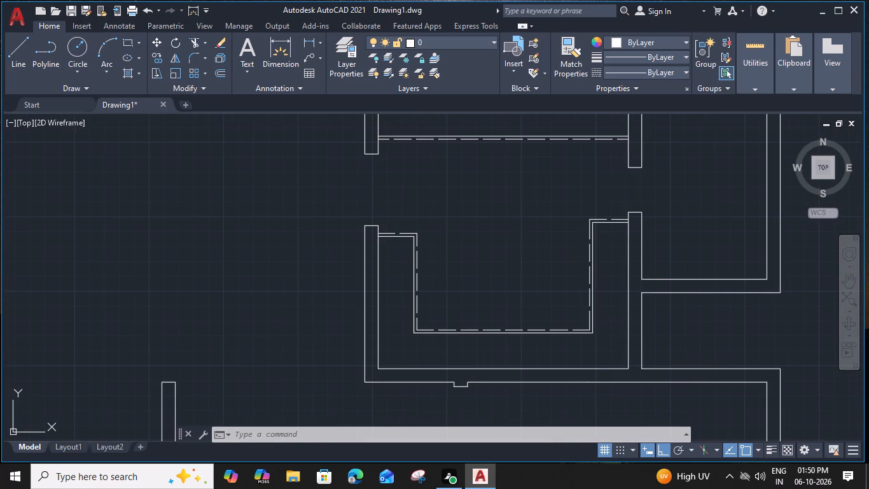
left_click(480, 214)
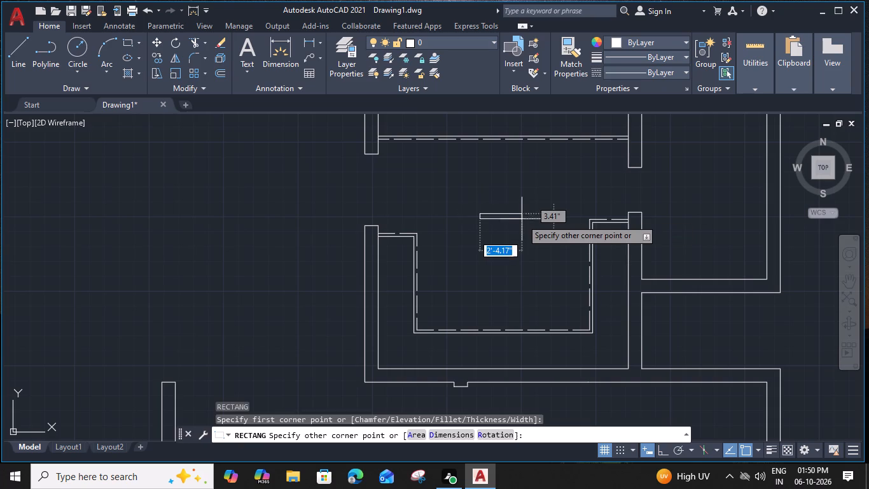
left_click(536, 280)
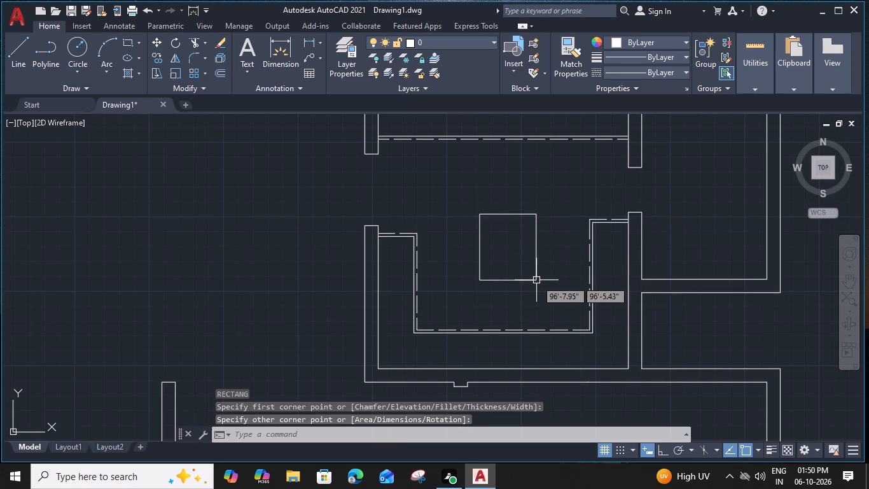
middle_click_drag(508, 261, 508, 254)
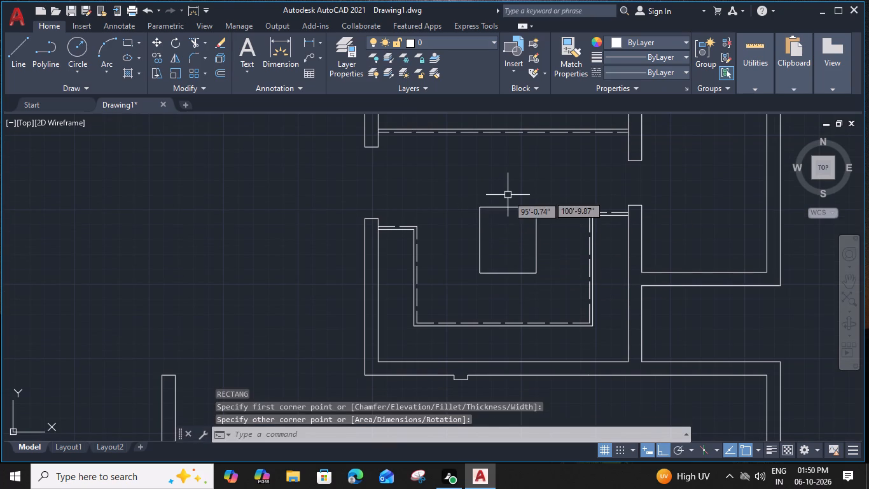
Offset the island rectangle 2" outward.
left_click(509, 205)
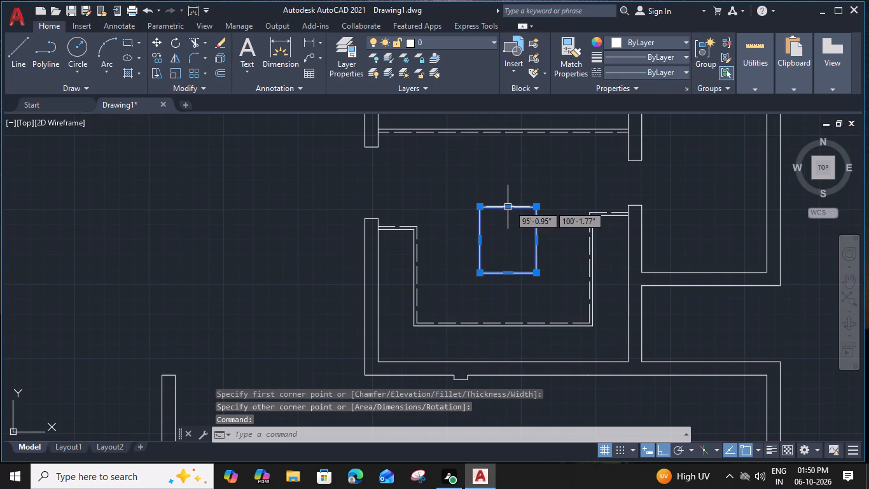
key("o")
key("space")
key("2")
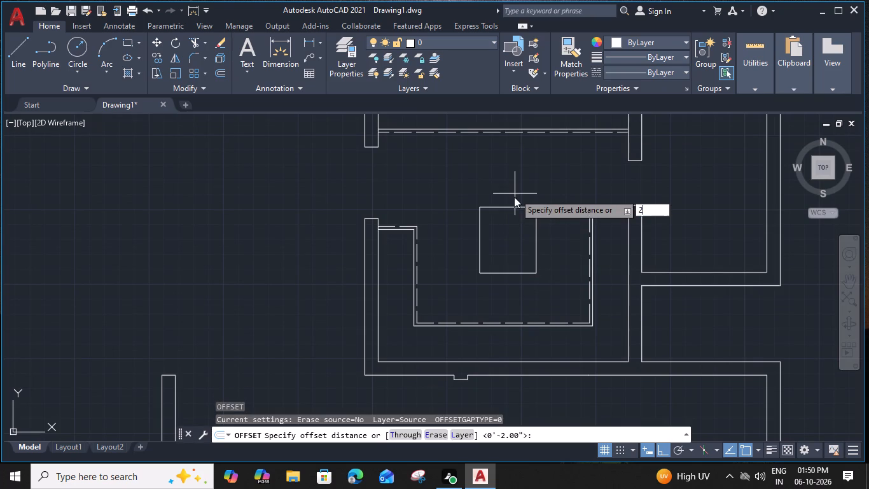
key("shift+quotedbl")
key("Return")
left_click(515, 187)
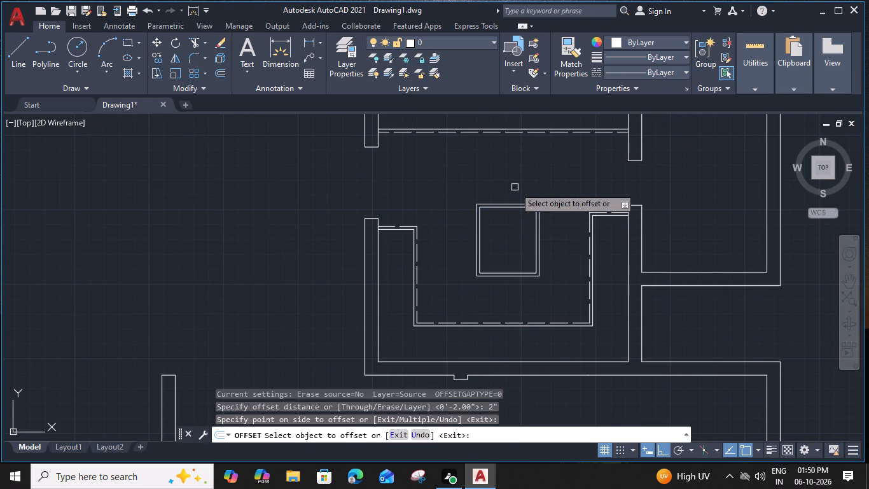
key("Escape")
Set the linetype of the island's outer offset rectangle to ACAD_ISO02W100.
scroll(518, 200, "up", 2)
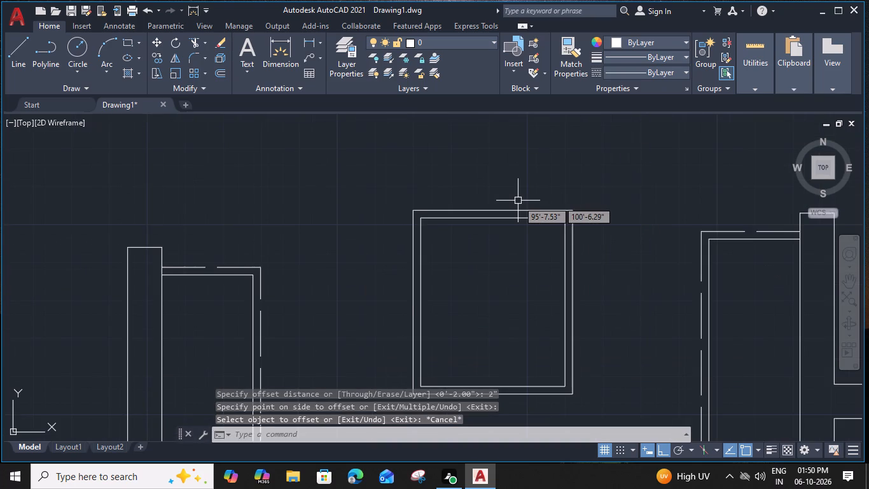
left_click(519, 213)
left_click(676, 74)
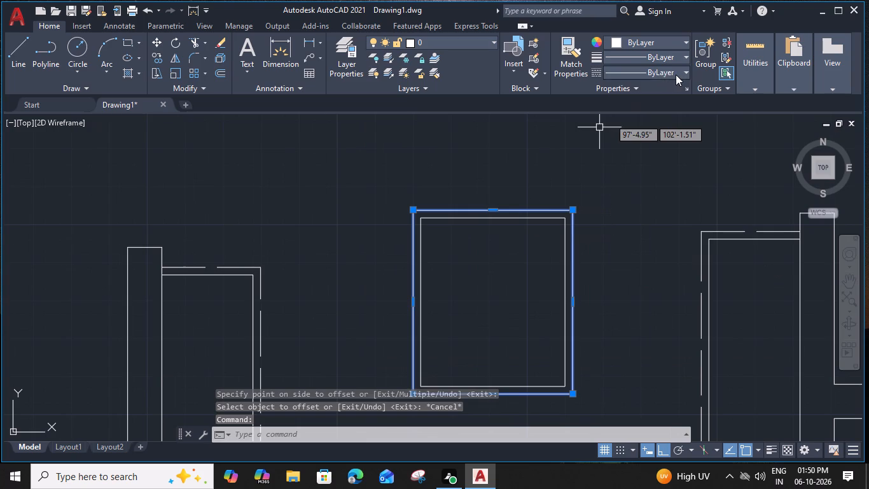
left_click(668, 117)
key("Escape")
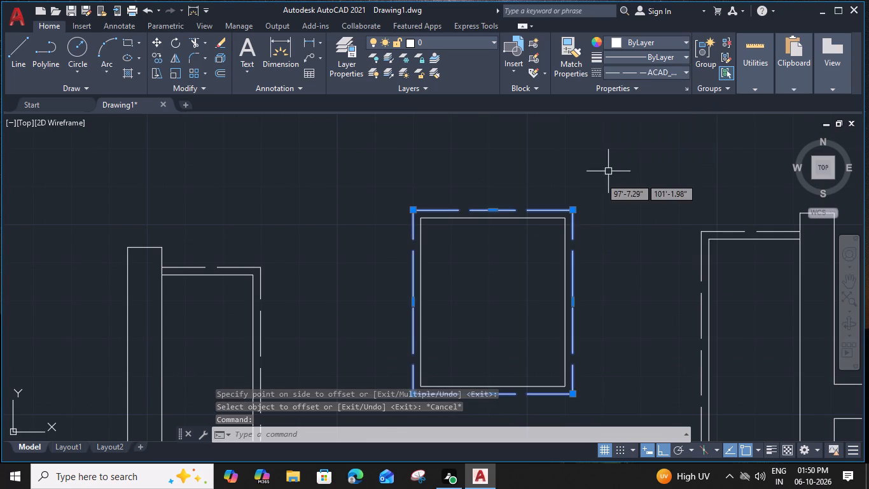
Insert the Toilet - Imperial block in the large open area just east of the small northern bathroom.
scroll(583, 185, "down", 3)
middle_click_drag(426, 231, 475, 231)
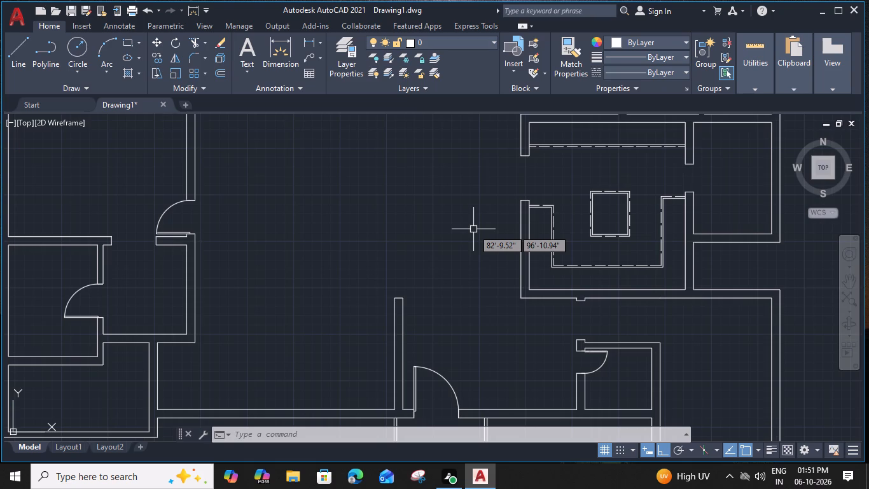
scroll(473, 229, "down", 1)
middle_click_drag(409, 234, 548, 233)
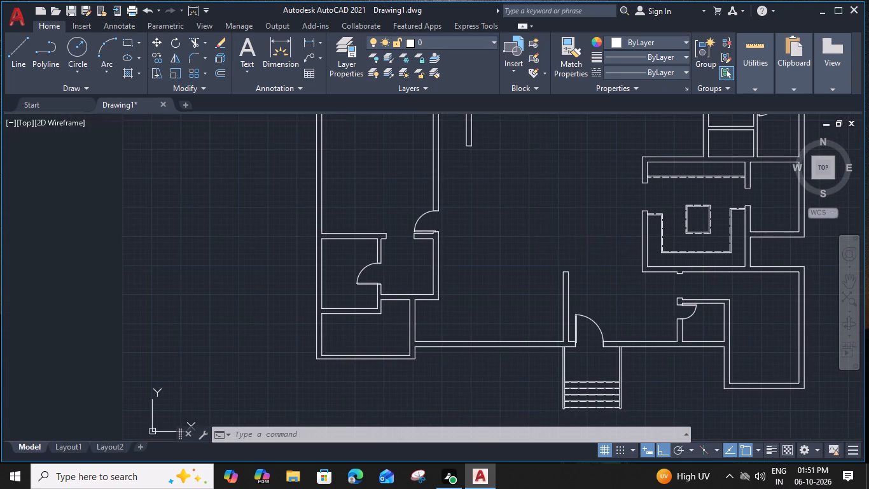
middle_click_drag(459, 327, 444, 444)
middle_click_drag(492, 257, 458, 297)
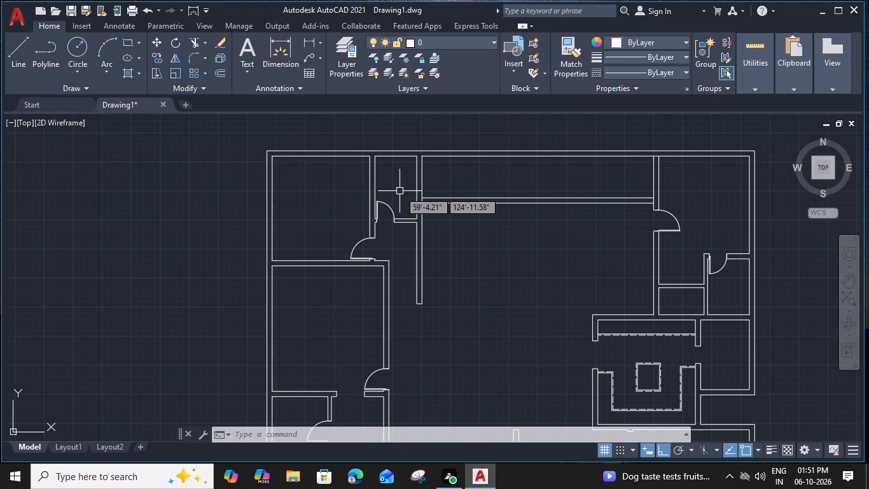
key("ctrl+3")
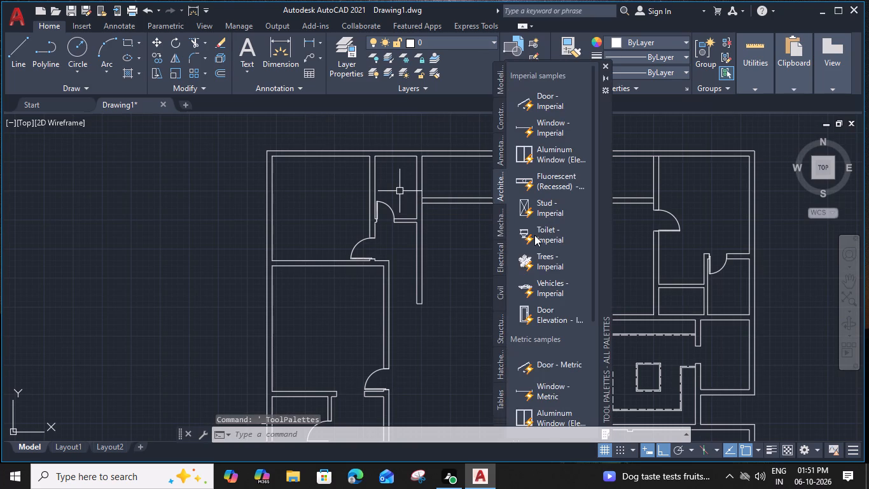
left_click(534, 234)
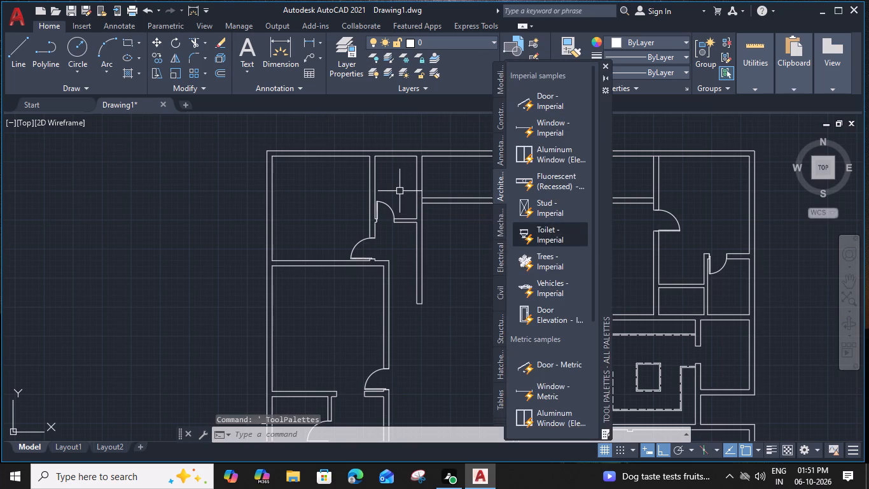
left_click(468, 232)
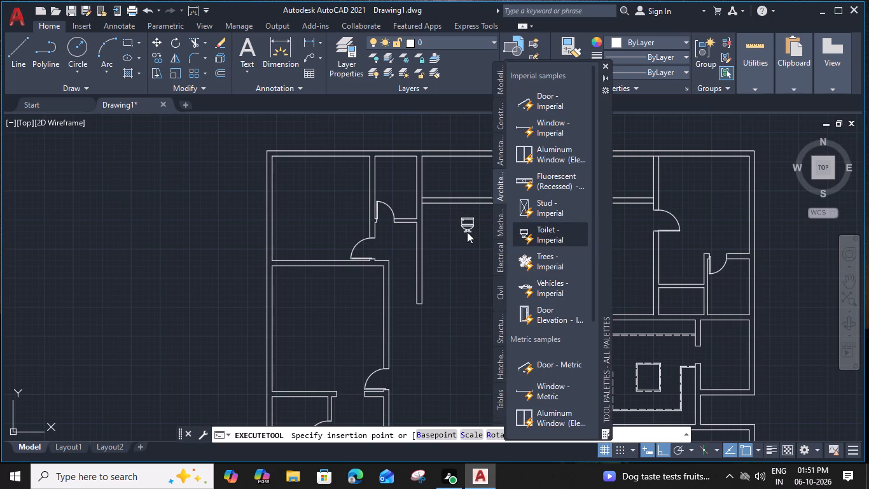
left_click(608, 66)
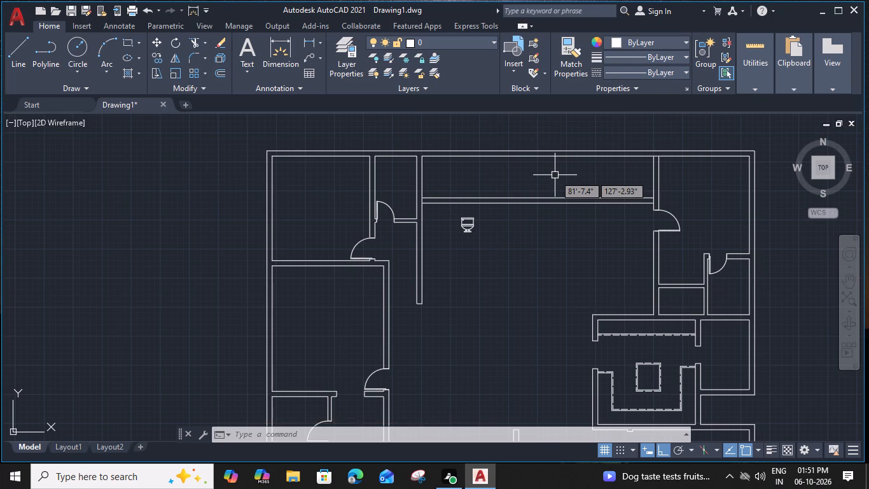
Switch the inserted toilet block to its Elongated (Plan) view.
middle_click_drag(487, 260, 510, 262)
scroll(476, 208, "up", 1)
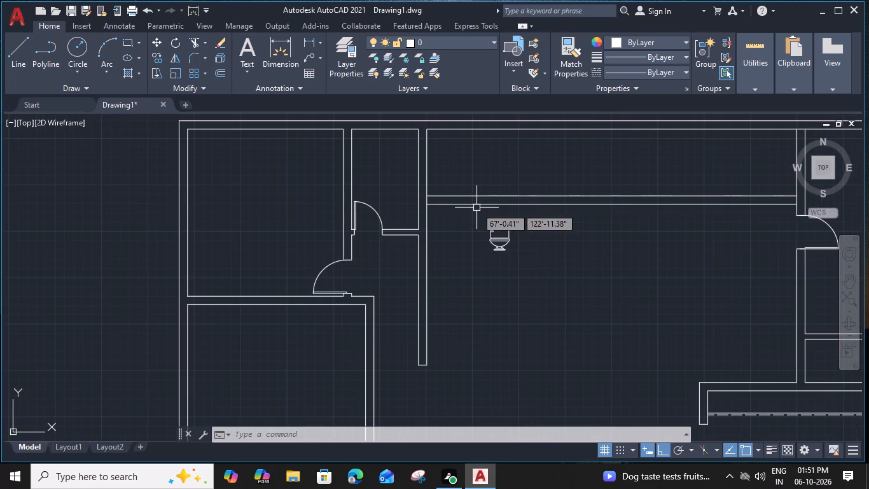
left_click(503, 241)
left_click(486, 255)
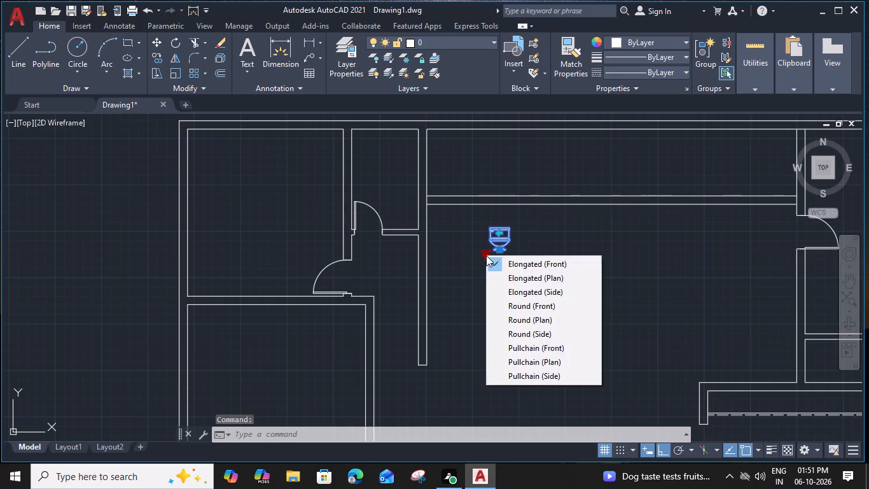
left_click(514, 275)
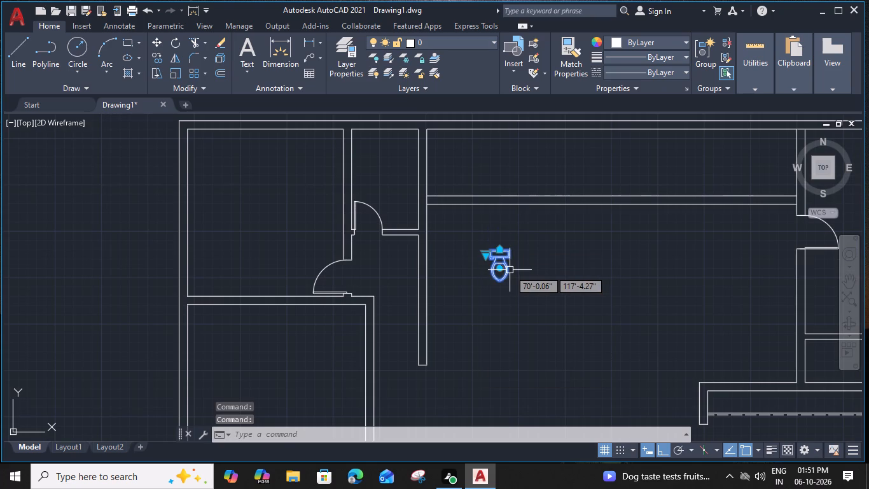
Rotate the toilet 90 degrees clockwise about its tank's northeast corner so the tank faces east.
type("RO")
key("space")
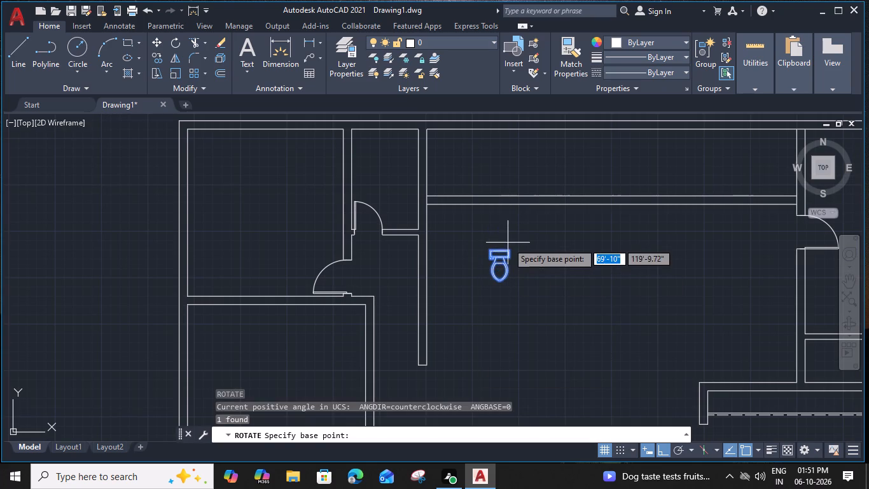
left_click(508, 248)
scroll(508, 271, "up", 4)
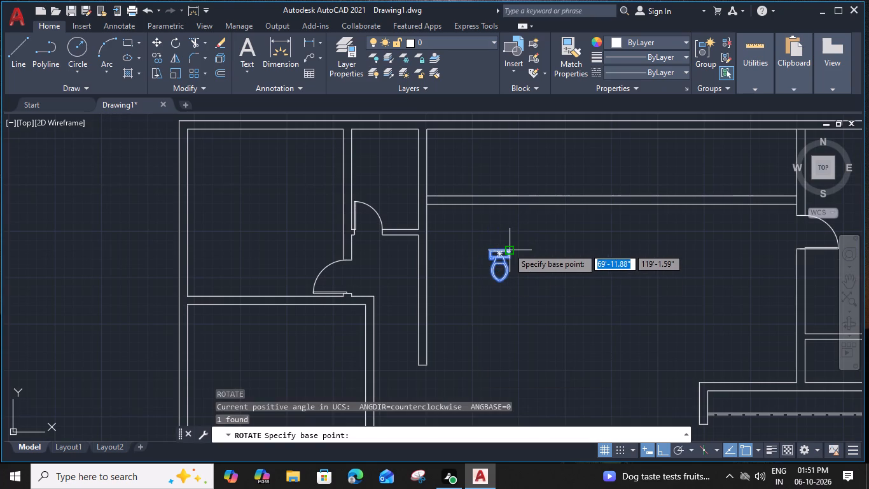
left_click(514, 220)
scroll(514, 220, "down", 2)
Move the toilet by its tank's southeast corner to the inner face of the small northern bathroom's east wall.
left_click(513, 202)
type("M")
key("space")
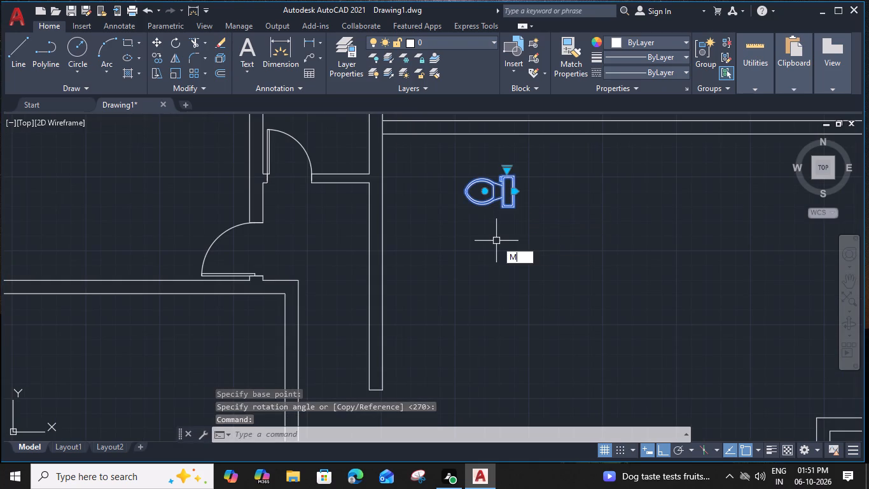
scroll(513, 180, "up", 3)
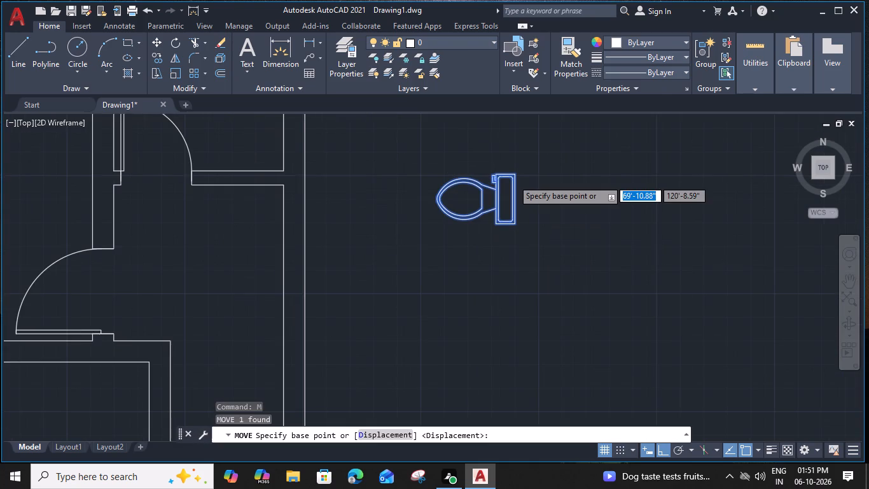
left_click(519, 227)
scroll(519, 227, "down", 4)
middle_click_drag(435, 220, 483, 300)
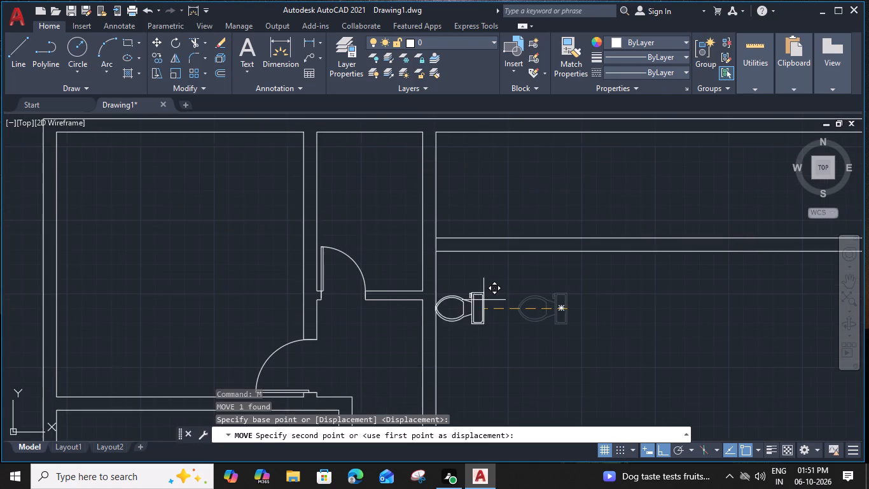
left_click(421, 185)
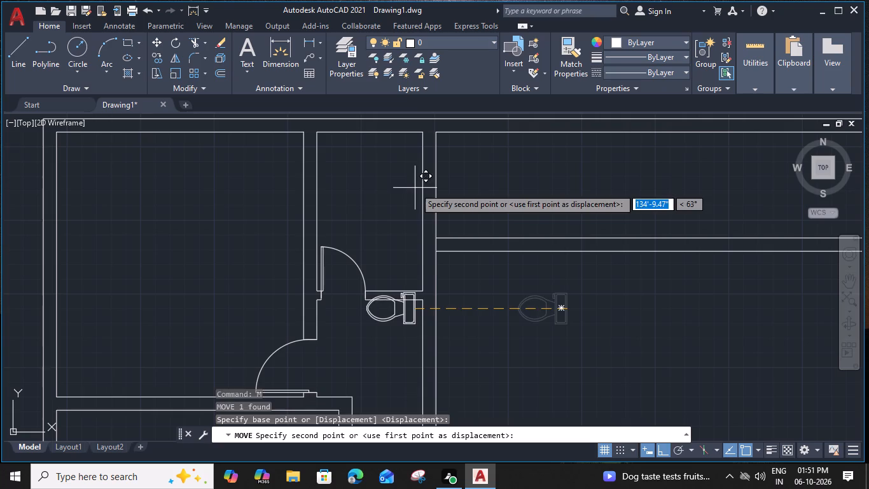
Copy the northern bathroom's toilet by its tank's back edge onto the inner east wall of the small bathroom south of the kitchen.
left_click(412, 196)
type("CO")
key("space")
scroll(431, 191, "up", 2)
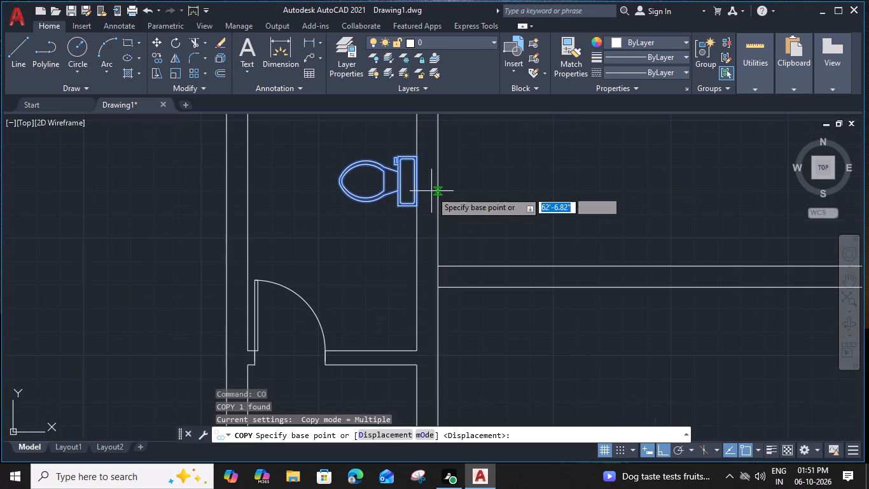
left_click(409, 172)
scroll(409, 172, "down", 4)
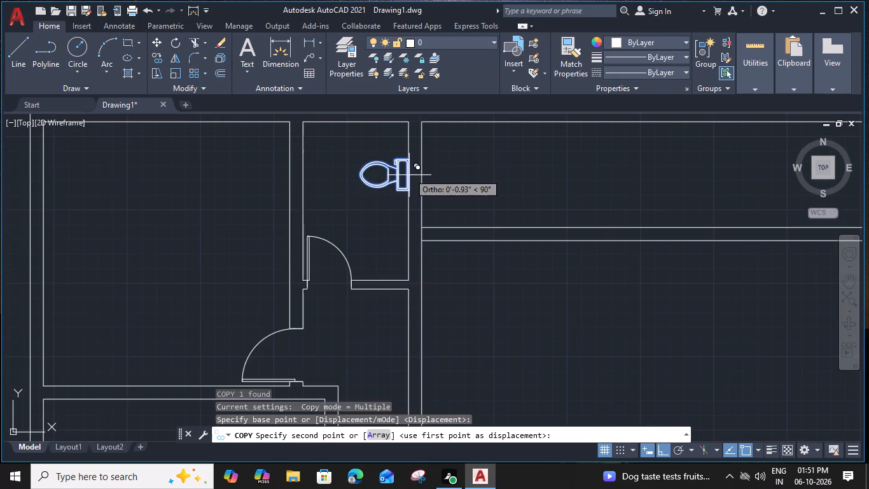
middle_click_drag(525, 353, 454, 196)
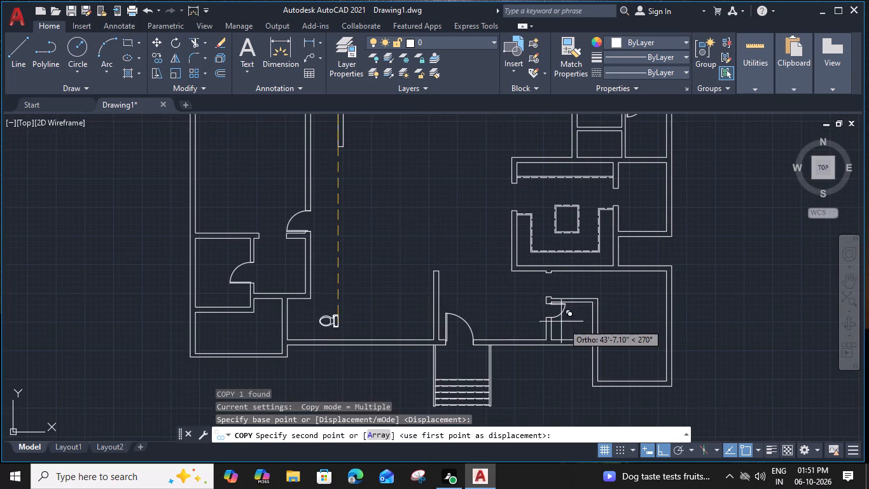
scroll(570, 329, "up", 2)
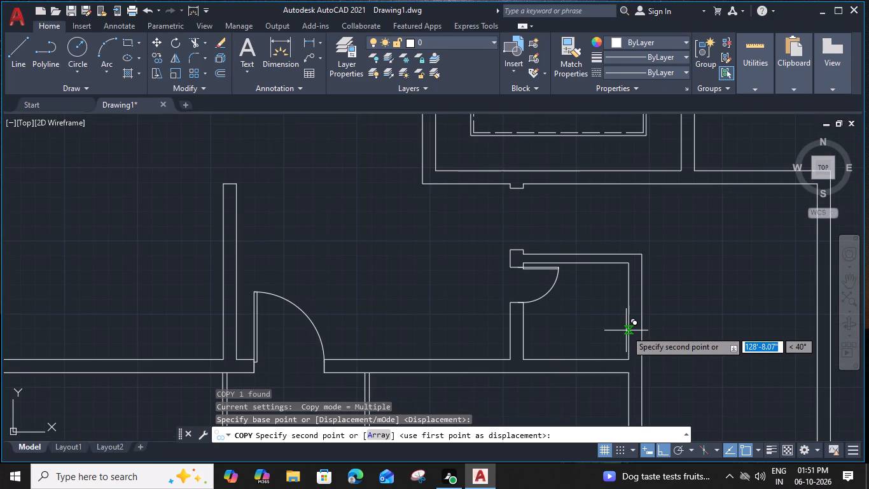
left_click(628, 331)
Place another toilet copy against the inner east wall of the bathroom just north of the kitchen block.
scroll(628, 331, "down", 3)
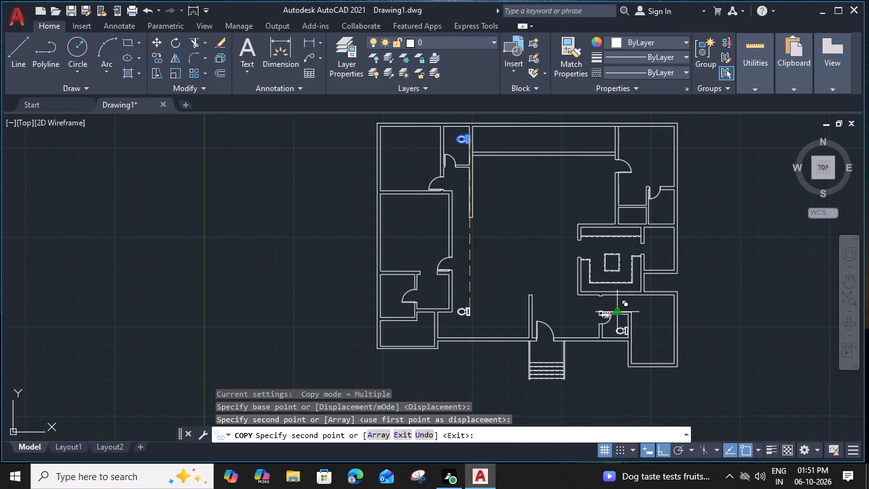
middle_click_drag(634, 220, 607, 222)
scroll(634, 215, "up", 3)
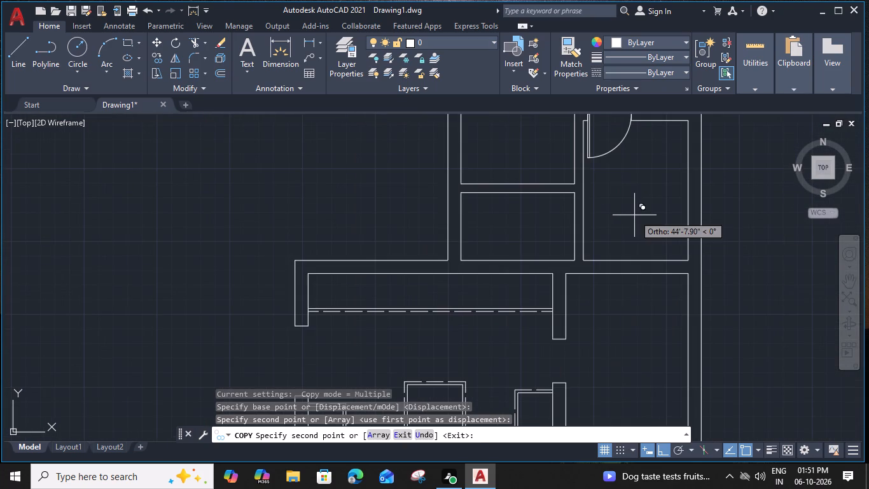
left_click(688, 219)
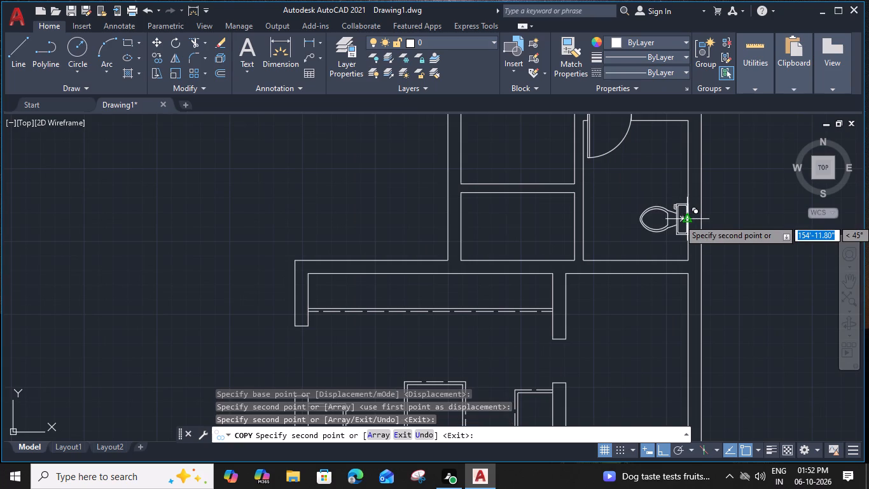
key("Escape")
Copy the toilet from the small bathroom south of the kitchen to the southwest bathroom's east wall, just south of its door.
scroll(634, 247, "down", 2)
middle_click_drag(616, 267, 618, 270)
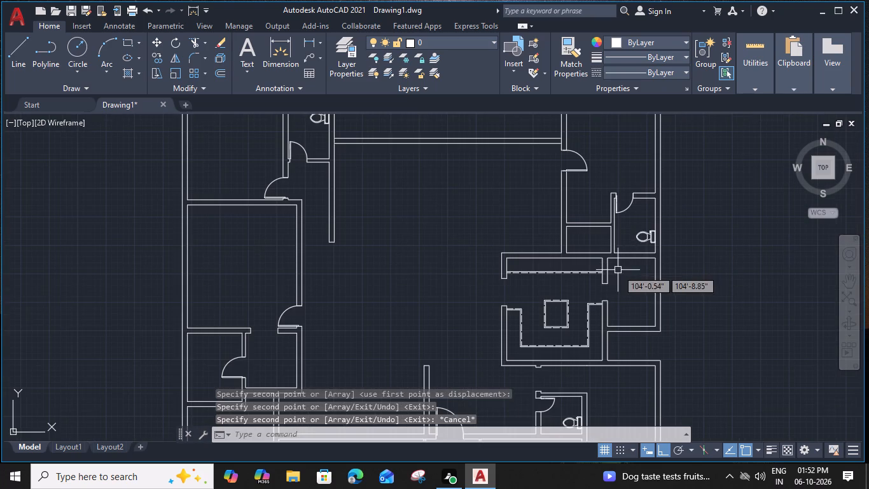
middle_click_drag(618, 270, 599, 206)
scroll(372, 231, "down", 1)
middle_click_drag(372, 231, 372, 237)
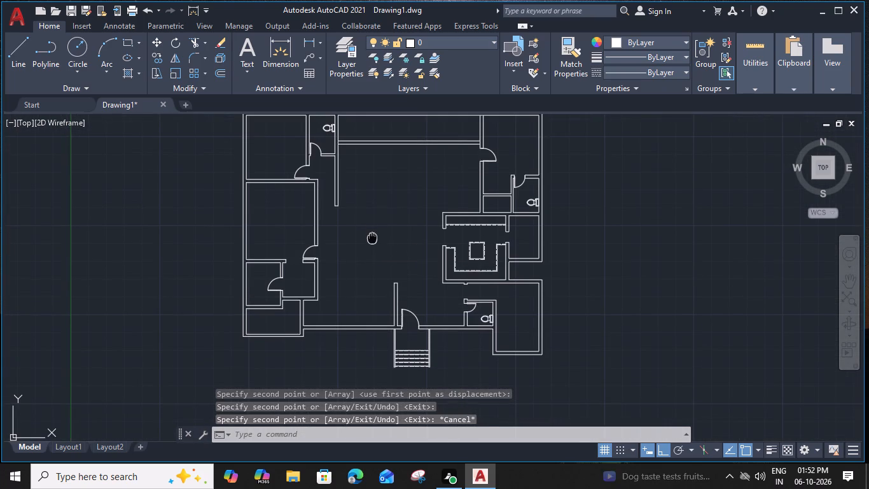
scroll(481, 320, "up", 2)
left_click(485, 320)
type("CO")
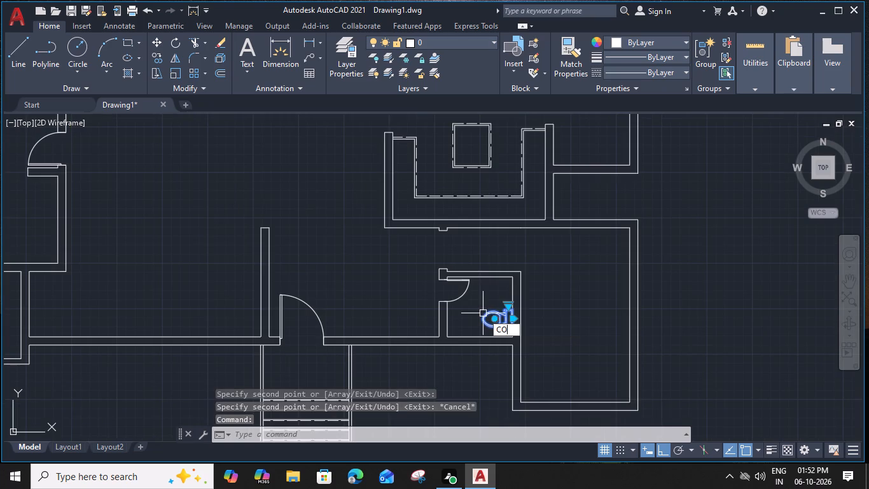
key("space")
scroll(503, 319, "up", 3)
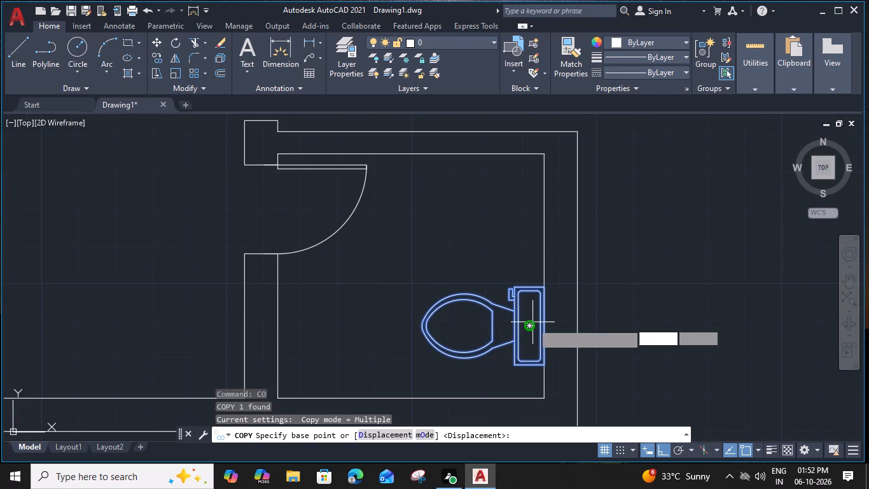
left_click(545, 327)
scroll(542, 323, "down", 4)
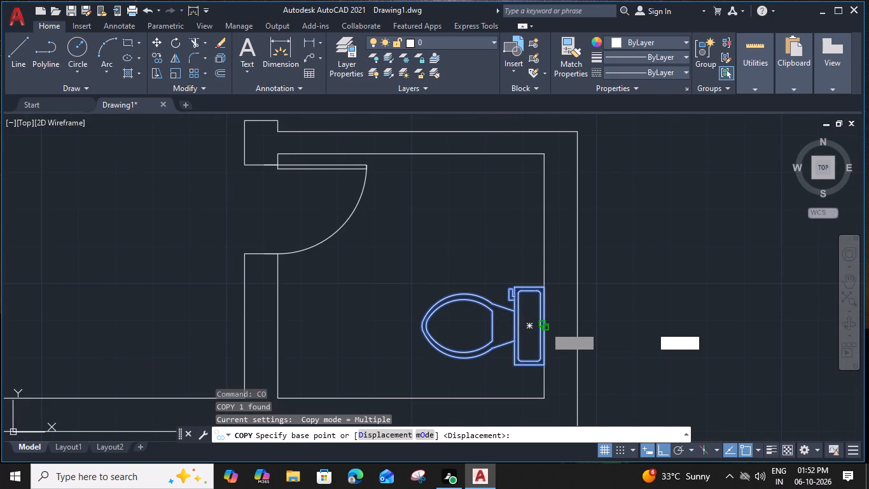
middle_click_drag(229, 251, 260, 253)
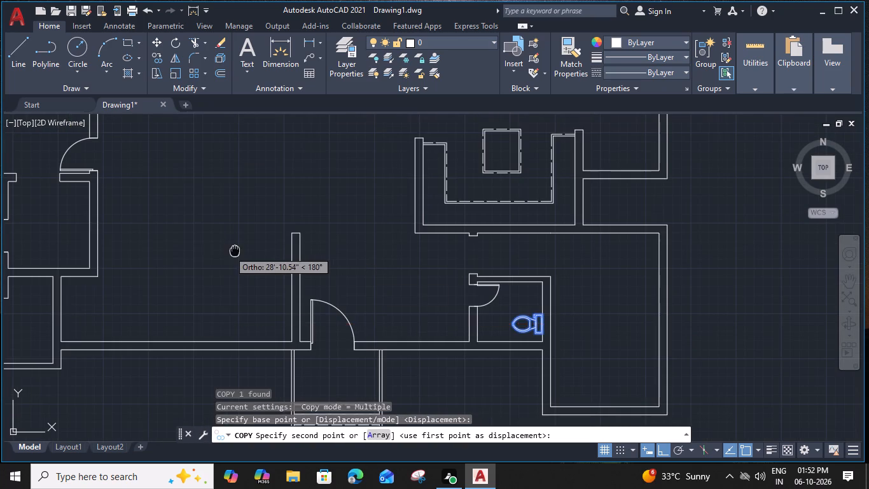
middle_click_drag(260, 253, 535, 259)
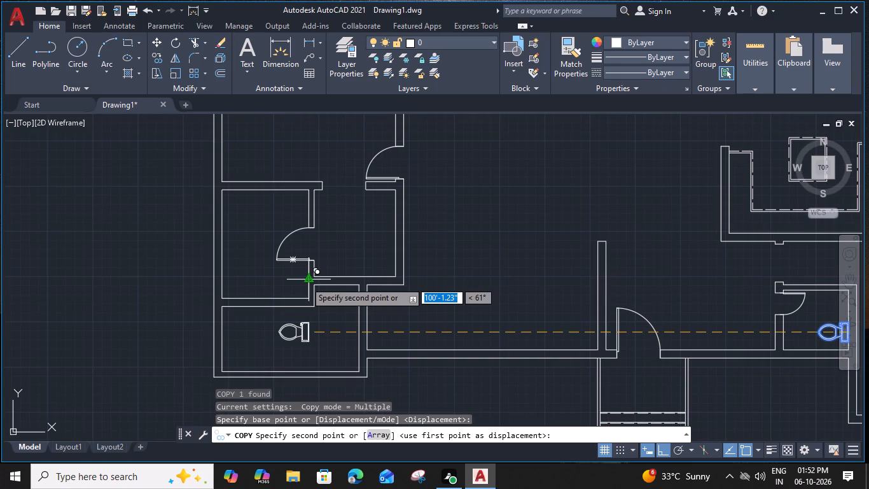
left_click(305, 281)
key("Escape")
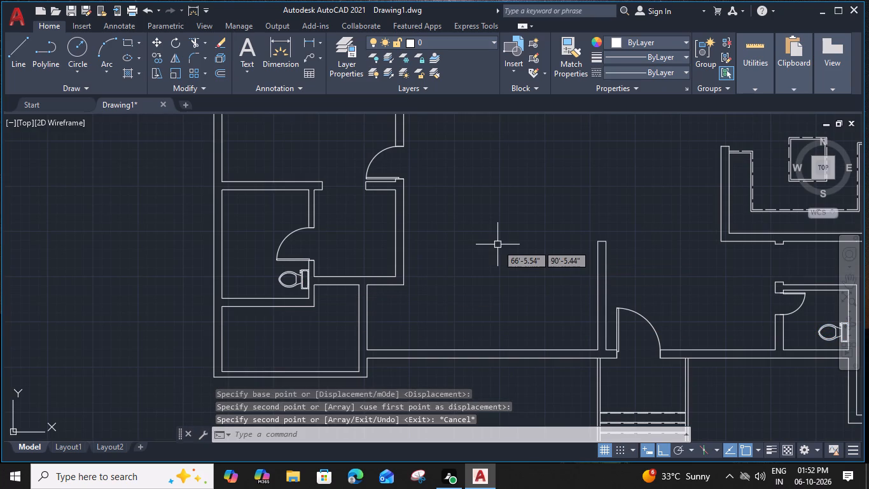
Rotate the southwest bathroom's toilet by 270 degrees about its tank's northeast corner so the tank faces south.
scroll(288, 273, "down", 1)
middle_click_drag(322, 265, 417, 262)
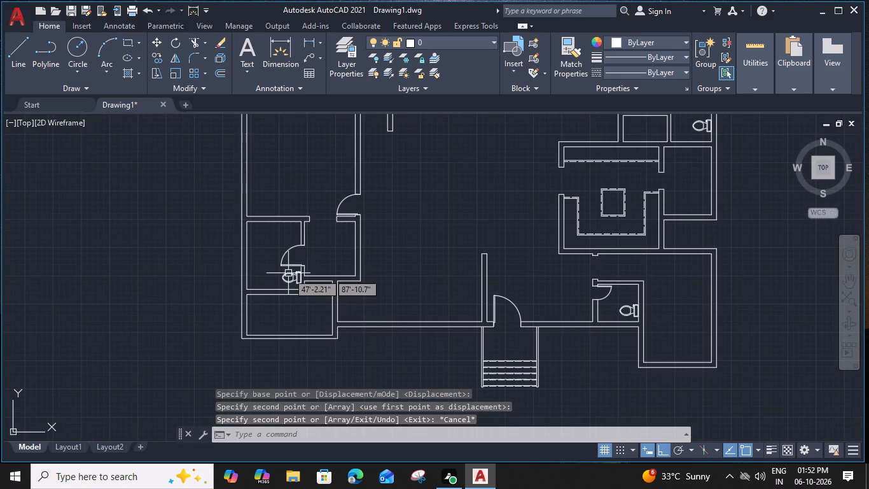
scroll(377, 274, "up", 2)
left_click(379, 281)
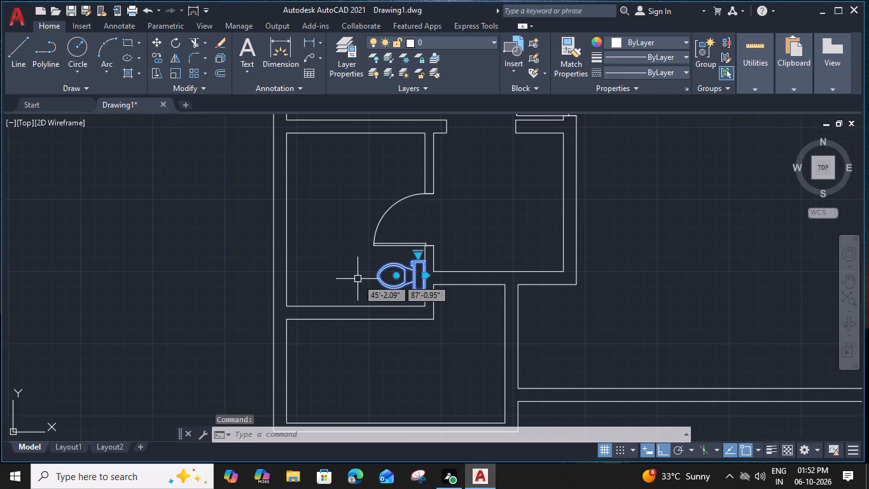
type("RO")
key("space")
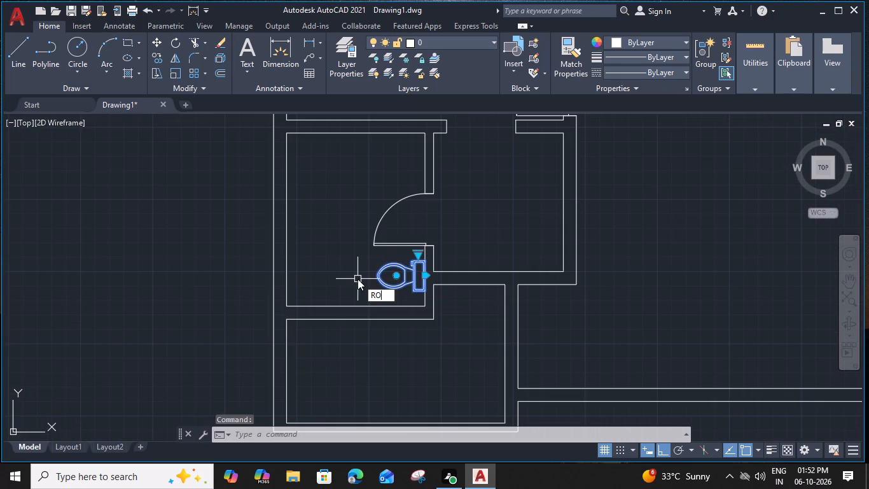
scroll(410, 259, "up", 1)
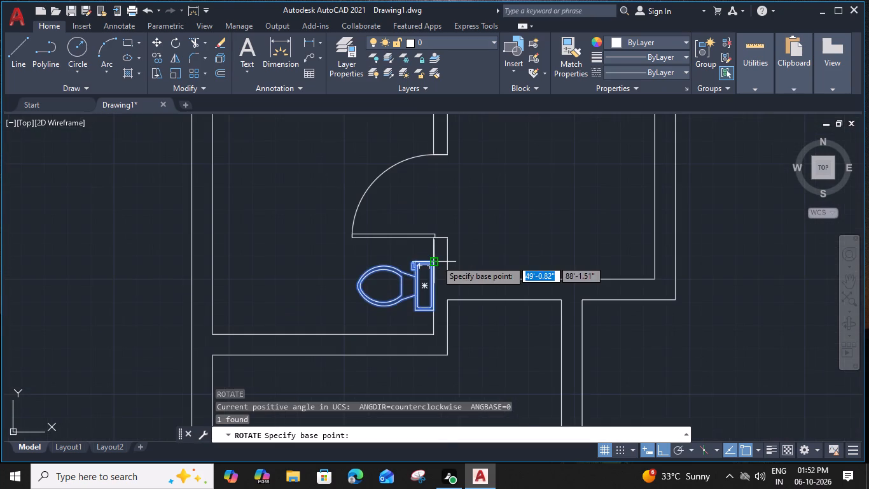
left_click(436, 260)
scroll(431, 271, "up", 3)
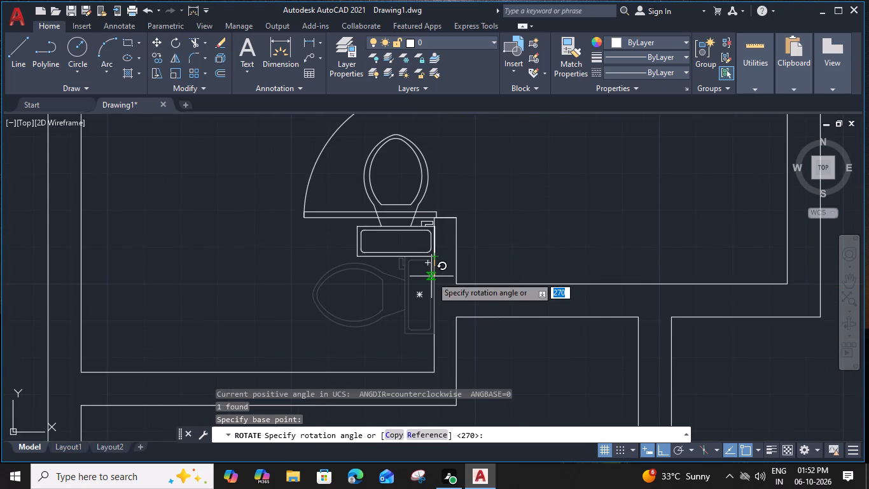
scroll(433, 276, "up", 3)
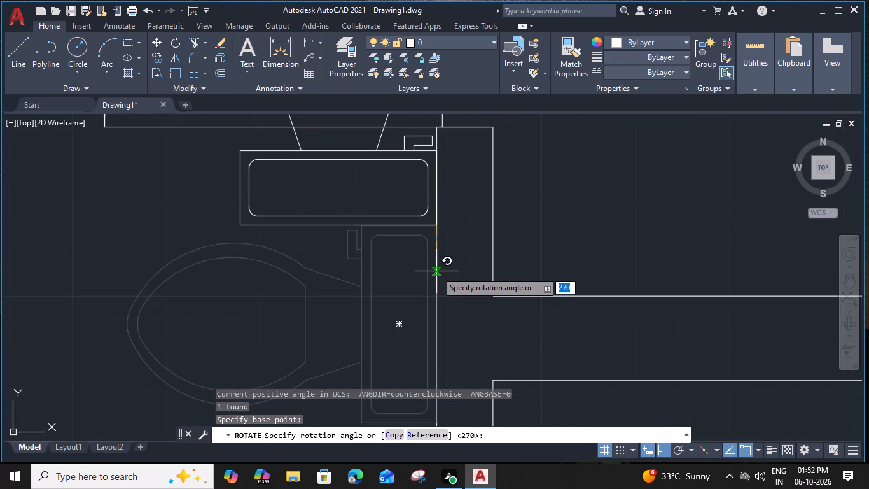
left_click(436, 271)
Move the toilet by its tank's back edge midpoint onto the southwest bathroom's south wall, close to the west corner.
left_click(339, 218)
type("M")
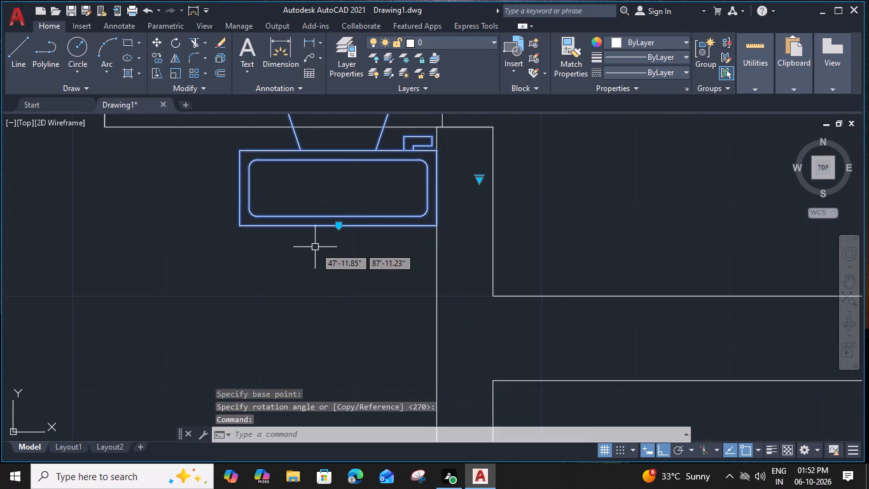
key("space")
left_click(337, 227)
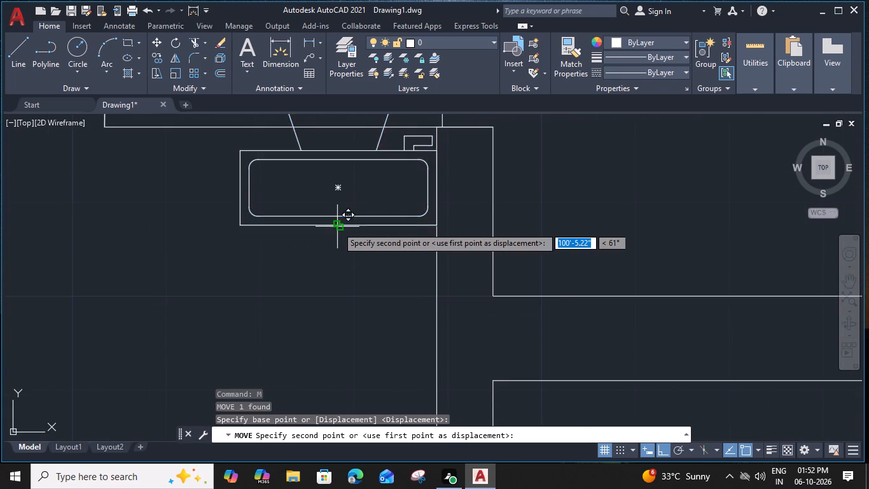
scroll(337, 227, "down", 3)
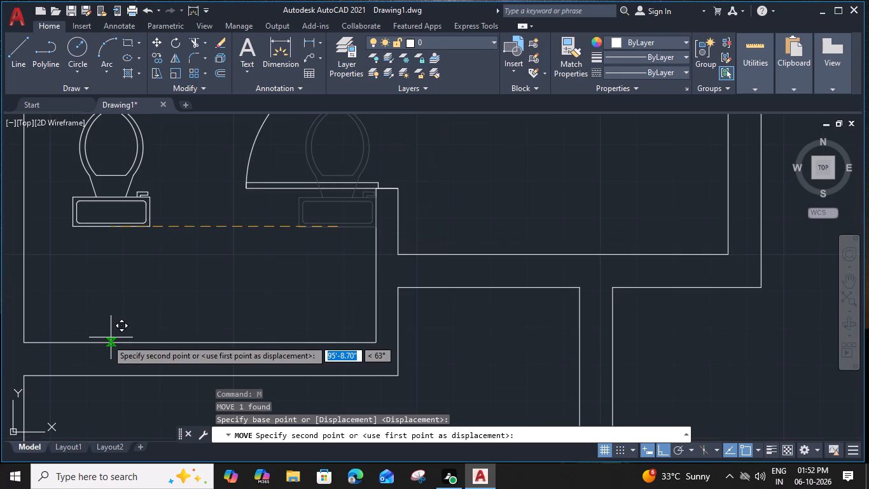
left_click(99, 344)
Move the southwest bathroom's door west, out of its wall opening and into the room.
scroll(226, 322, "down", 2)
middle_click_drag(335, 284, 363, 306)
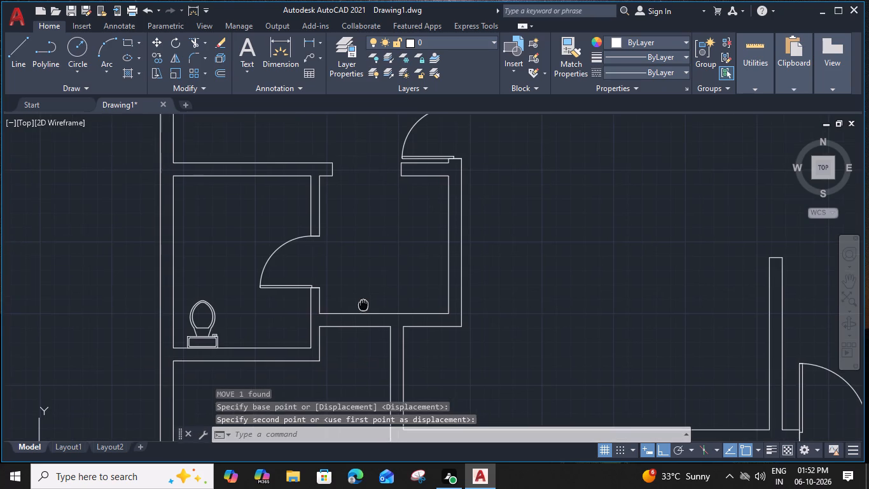
left_click(293, 244)
type("M")
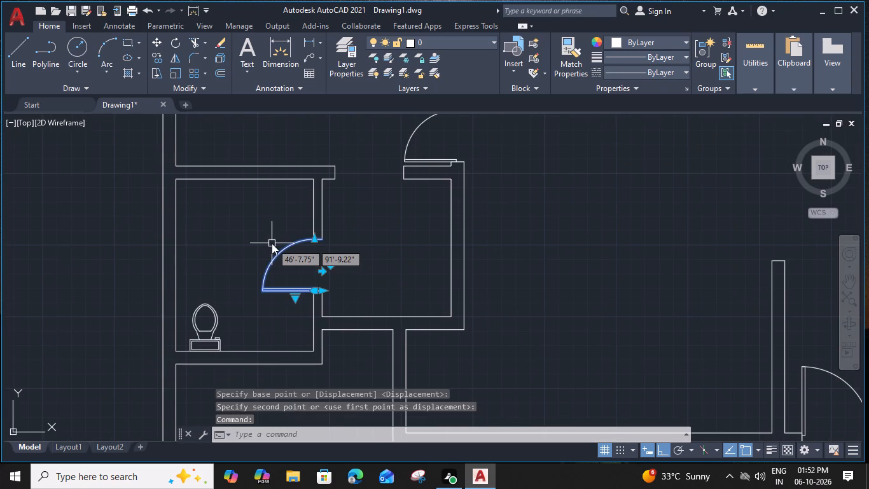
key("space")
left_click(323, 288)
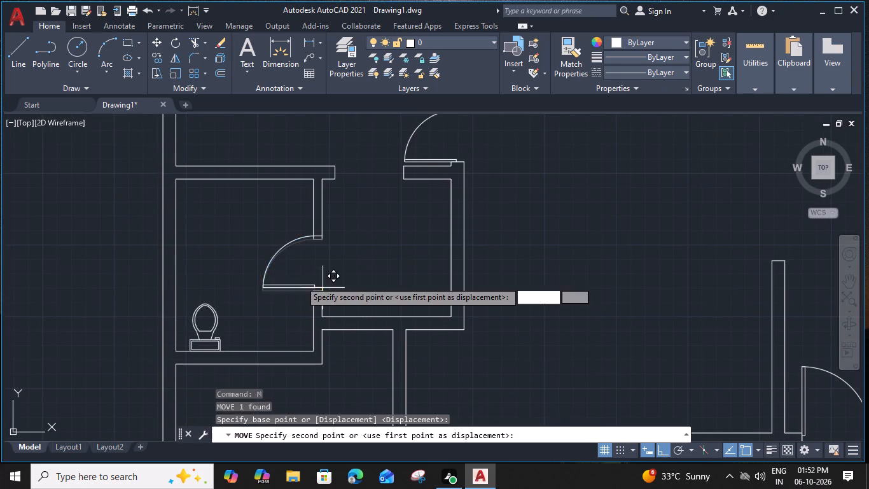
left_click(277, 277)
Draw a short line across the southwest bathroom's east wall, between its two faces, north of the door opening.
middle_click_drag(324, 266, 340, 284)
key("l")
key("space")
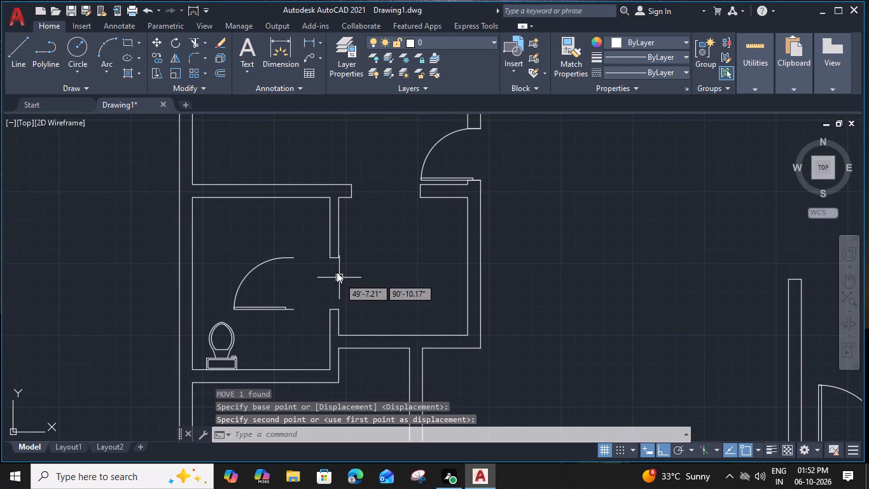
scroll(332, 210, "up", 1)
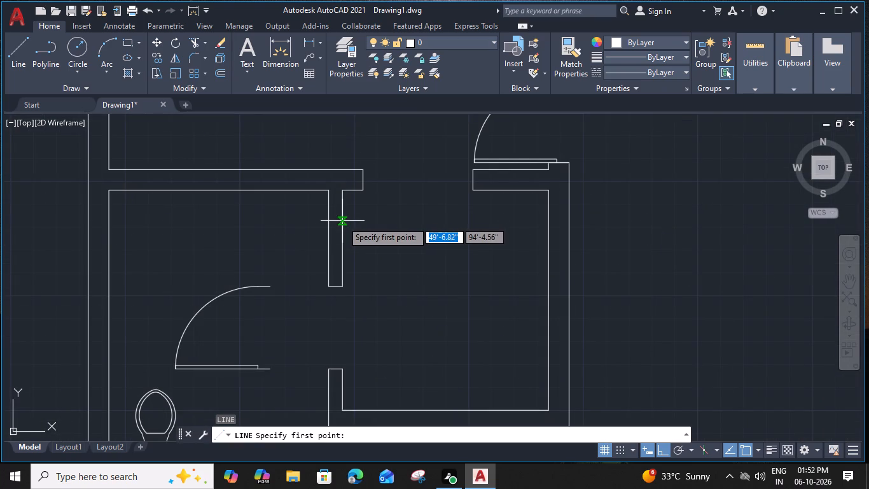
left_click(342, 221)
left_click(328, 222)
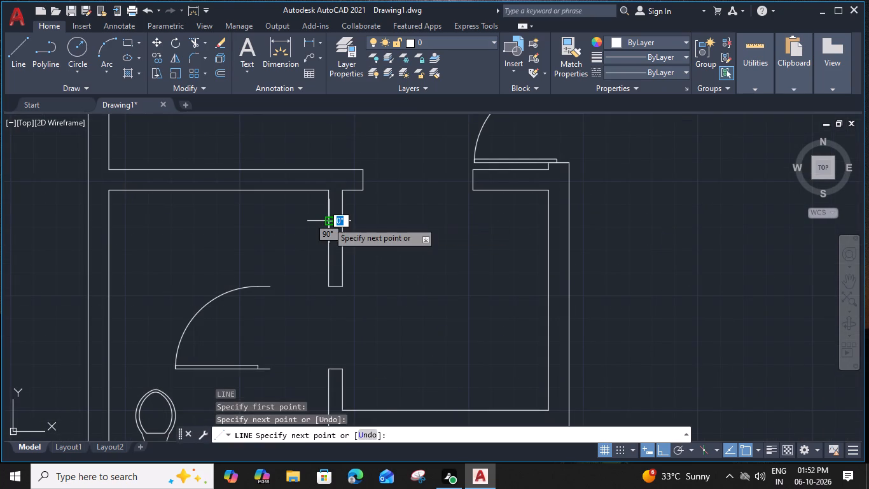
key("Escape")
Erase the short line capping the wall end at the north side of the door opening.
left_click(335, 287)
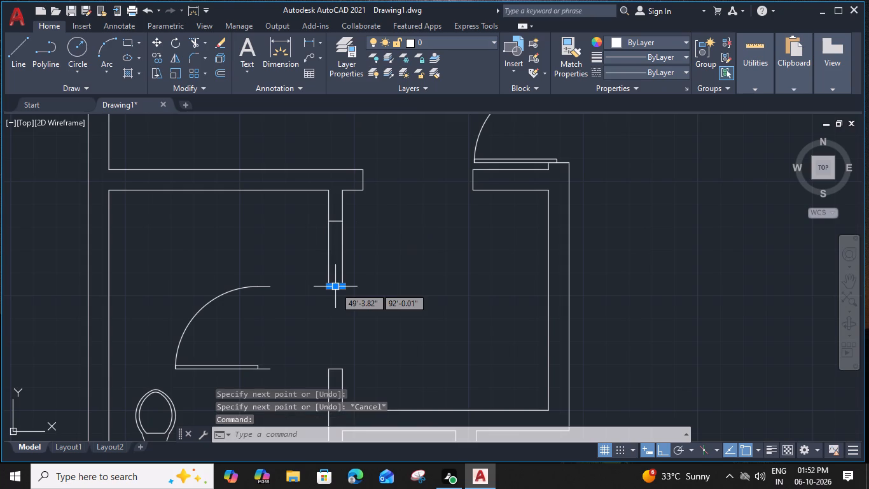
key("Delete")
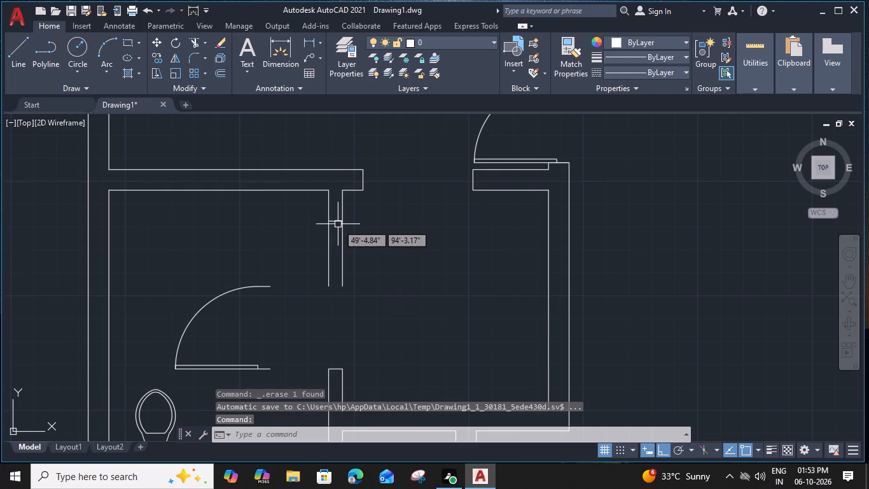
Offset the short line across the southwest bathroom's east wall 2'6" to the south.
left_click(338, 223)
key("o")
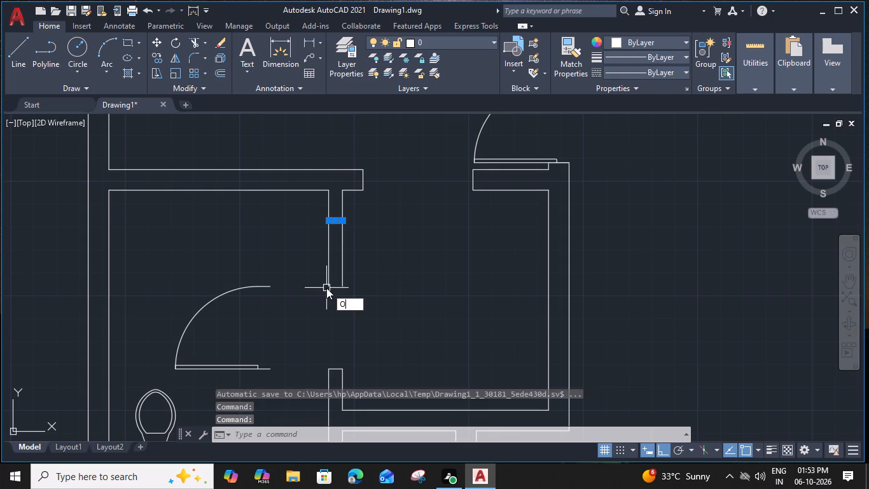
key("space")
type("2'")
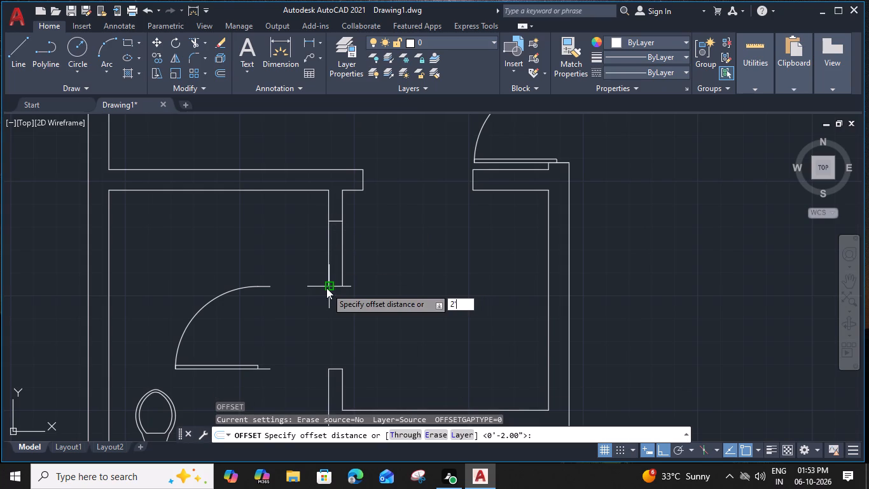
key("6")
key("shift+quotedbl")
key("Return")
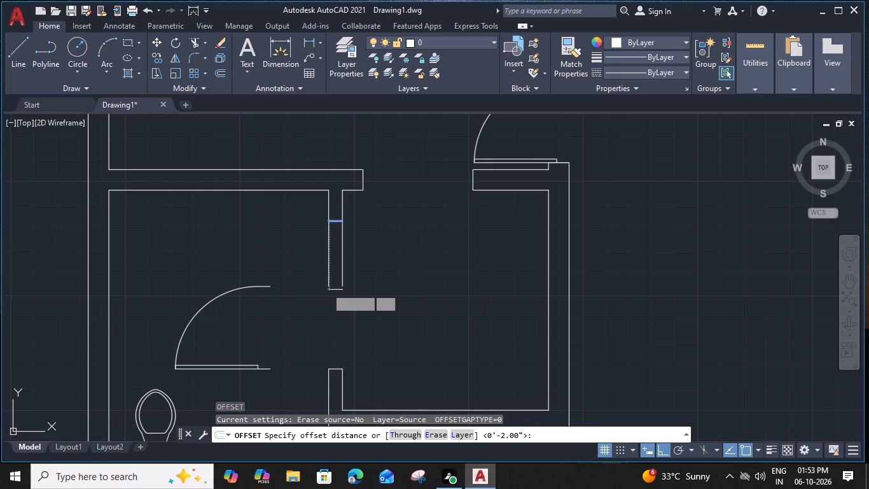
left_click(320, 309)
key("Escape")
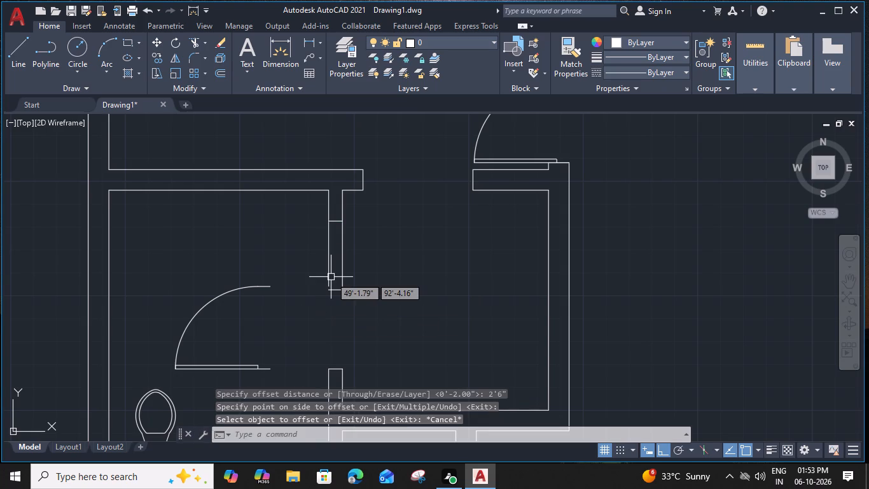
Extend both faces of the east wall's southern segment north to the offset line.
middle_click_drag(377, 303, 345, 357)
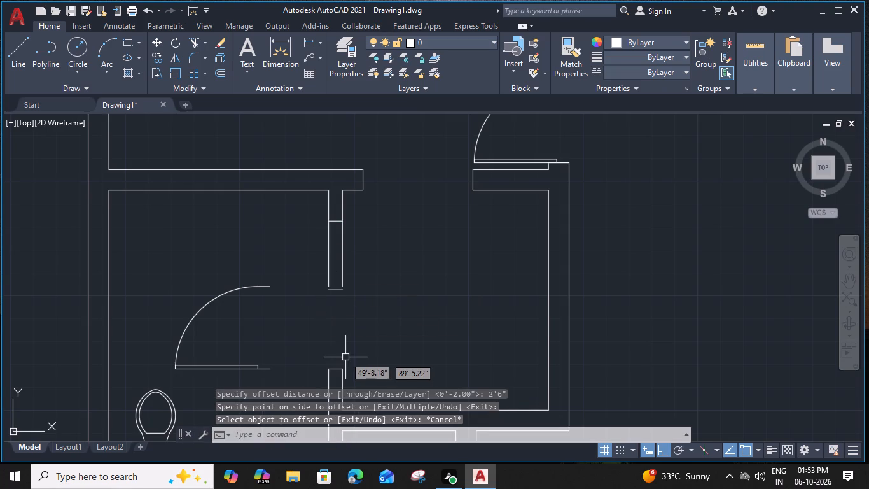
middle_click_drag(345, 357, 424, 226)
type("EX")
key("space")
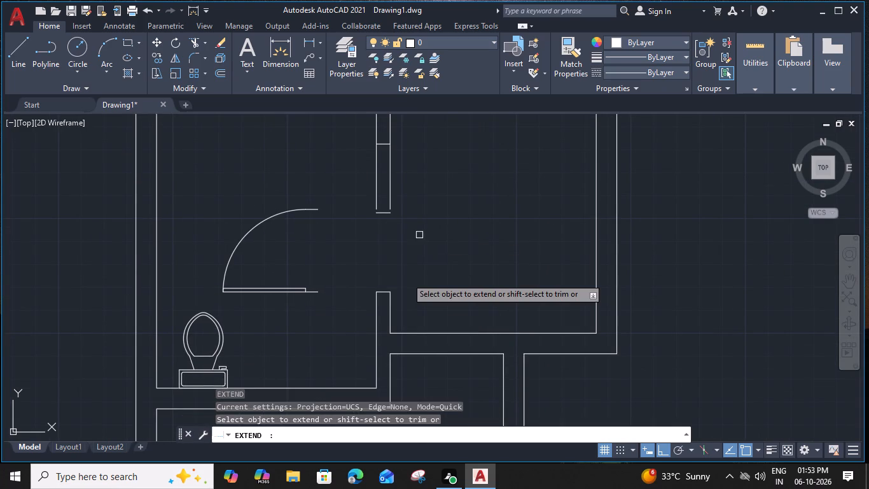
left_click(393, 302)
left_click(376, 308)
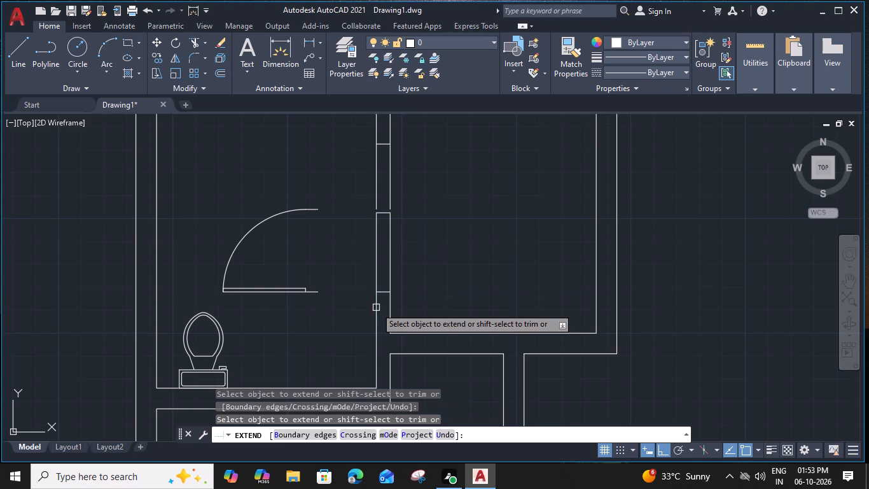
Trim away both wall faces between the two short lines, plus the old cap line left across the wall farther south.
middle_click_drag(391, 191, 393, 212)
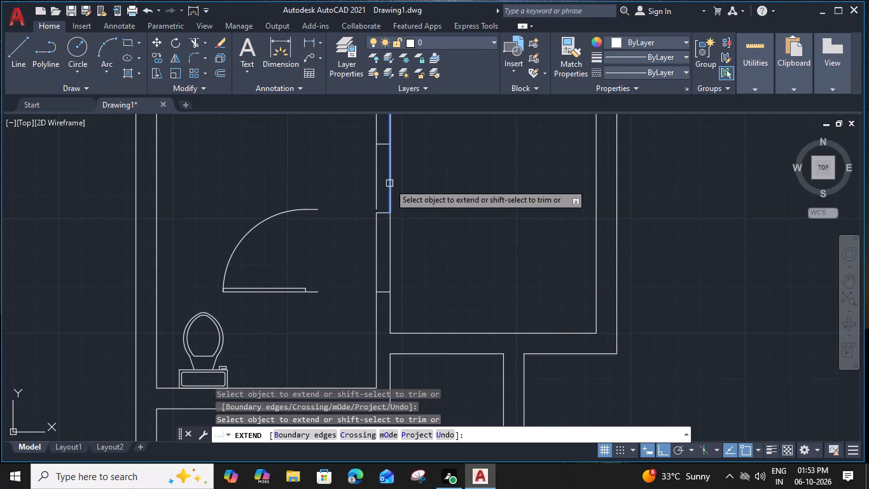
middle_click_drag(393, 212, 392, 234)
left_click(390, 231, "shift")
left_click(375, 226, "shift")
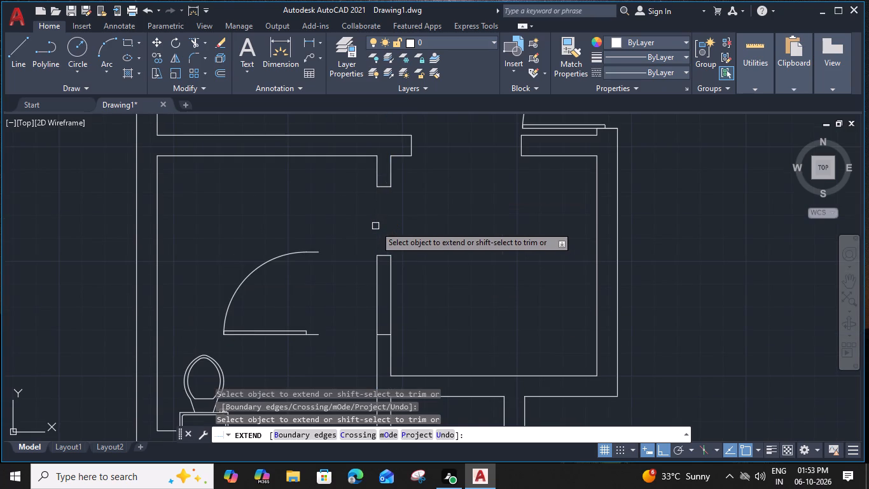
left_click(386, 336, "shift")
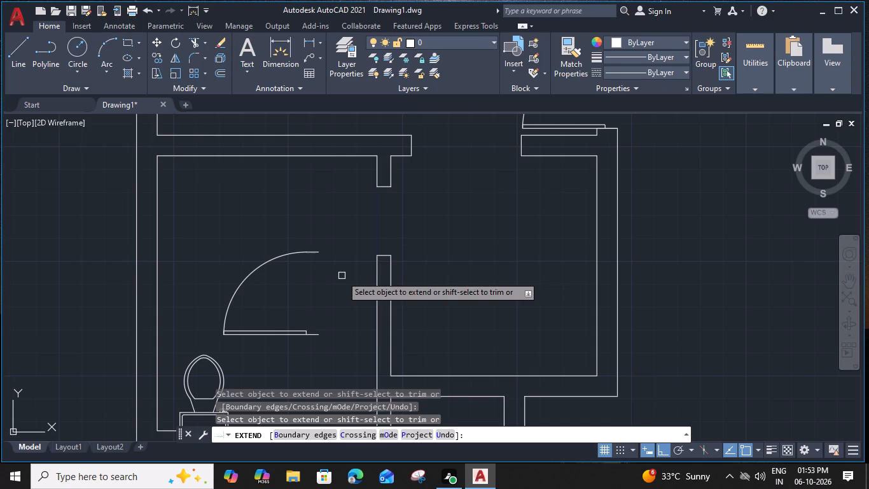
key("Escape")
Move the door by its southeast endpoint onto the east-face corner at the south side of the new wall opening.
left_click(305, 331)
type("M")
key("space")
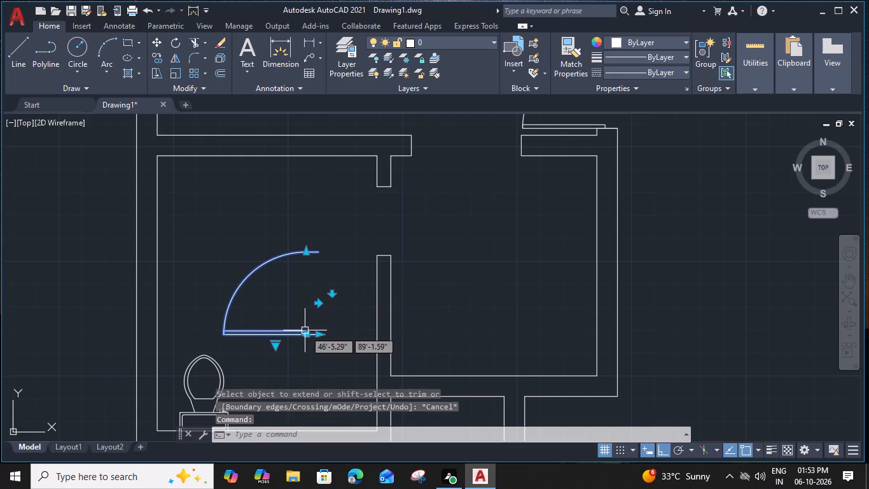
left_click(318, 335)
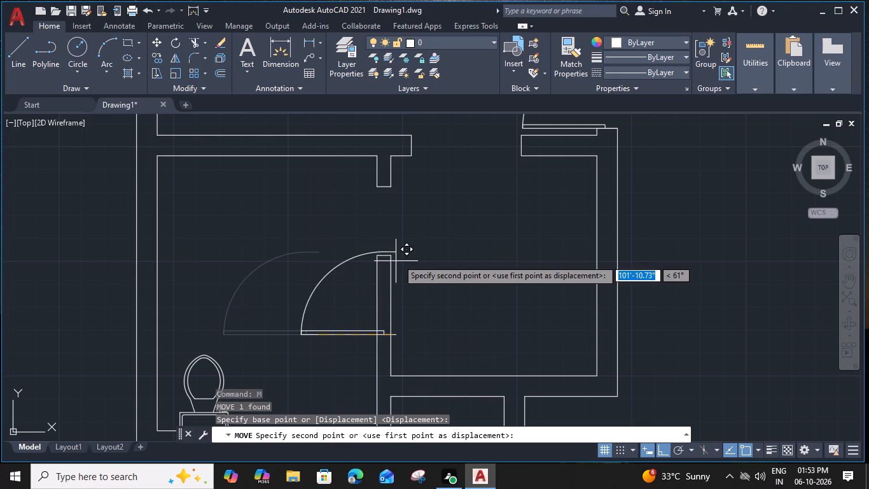
left_click(391, 254)
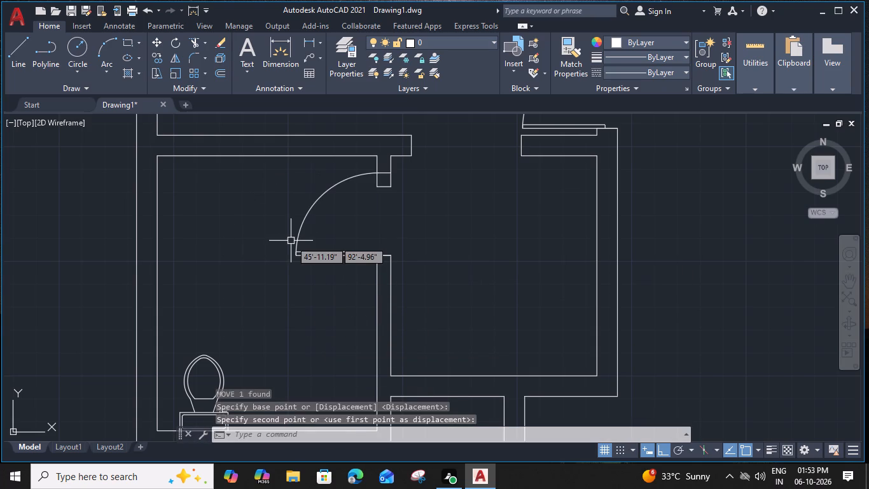
Scale the door from its southeast endpoint at the south side of the new opening to fit that opening.
left_click(299, 241)
type("SC")
key("space")
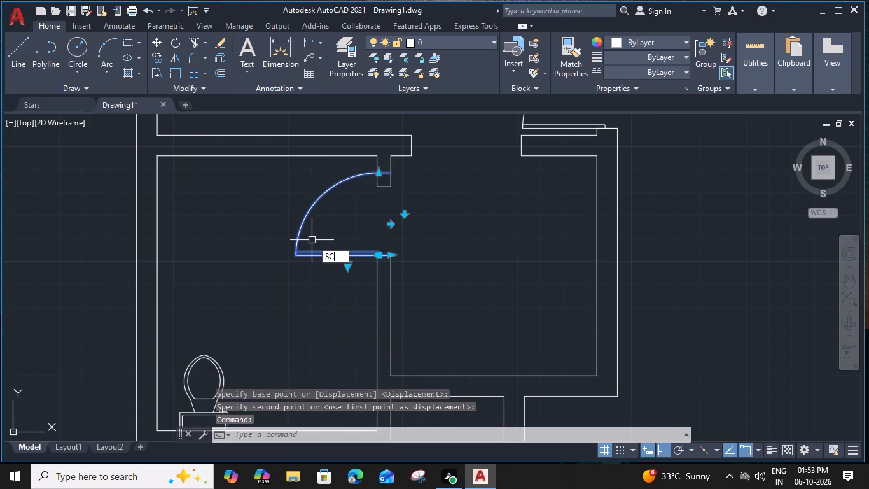
left_click(392, 253)
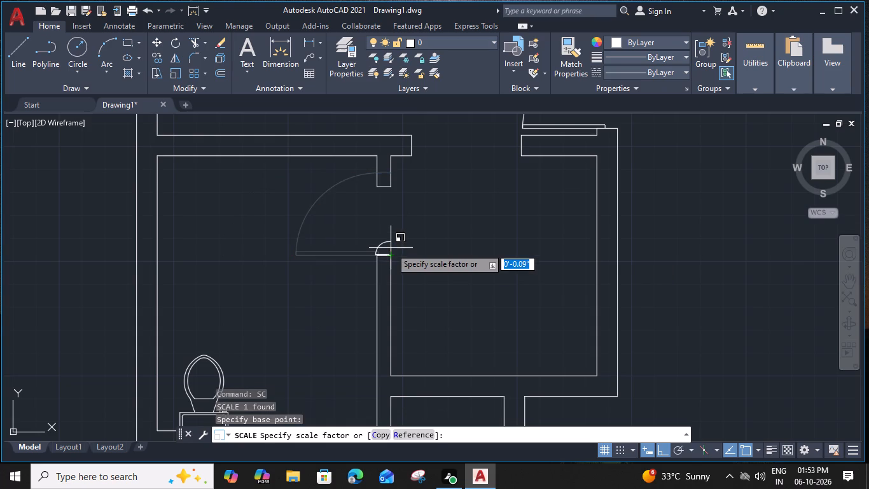
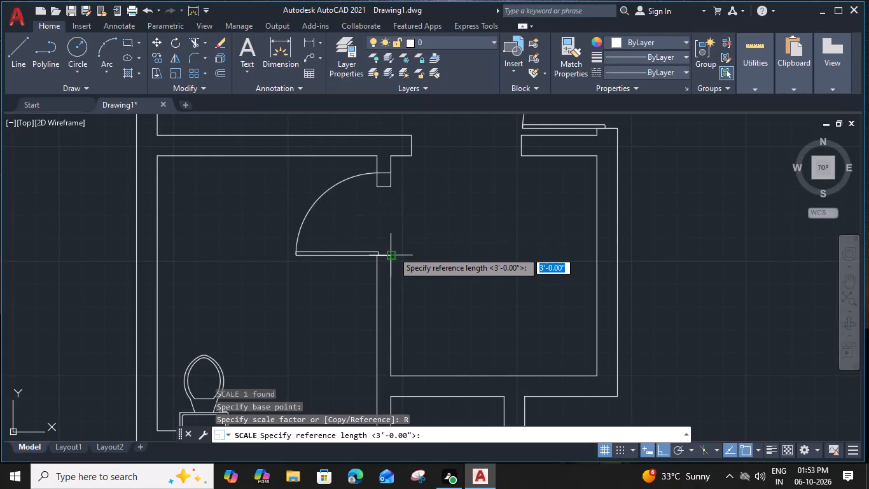
Complete the door's reference scaling from its southeast endpoint, with the new length reaching the opening's north corner.
left_click(393, 252)
left_click(393, 171)
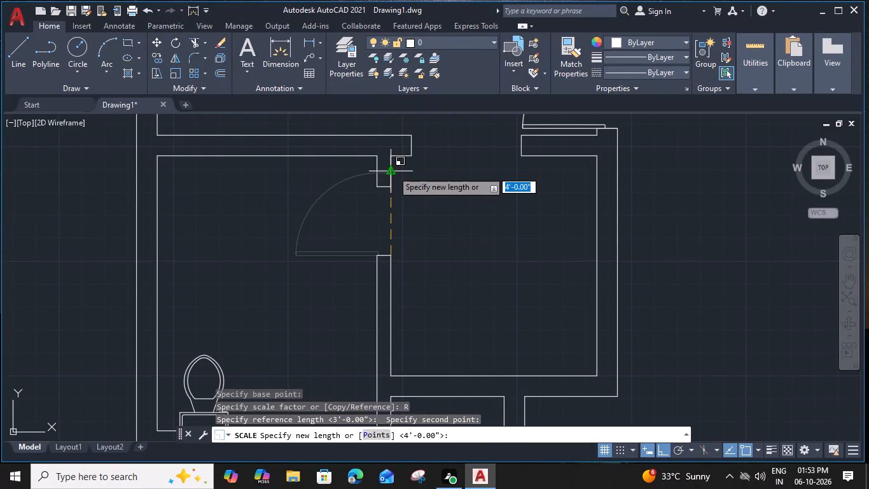
left_click(393, 186)
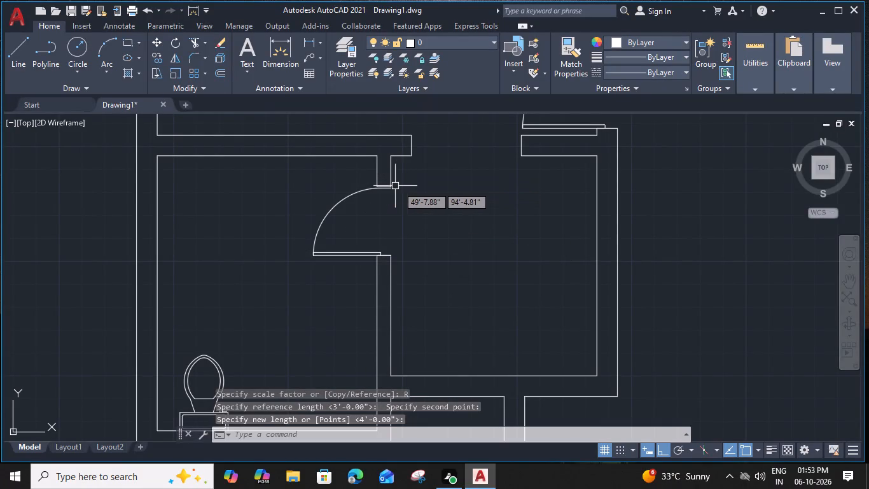
Rescale the door by reference from its southeast endpoint, matching its north endpoint to the opening's north corner.
left_click(342, 256)
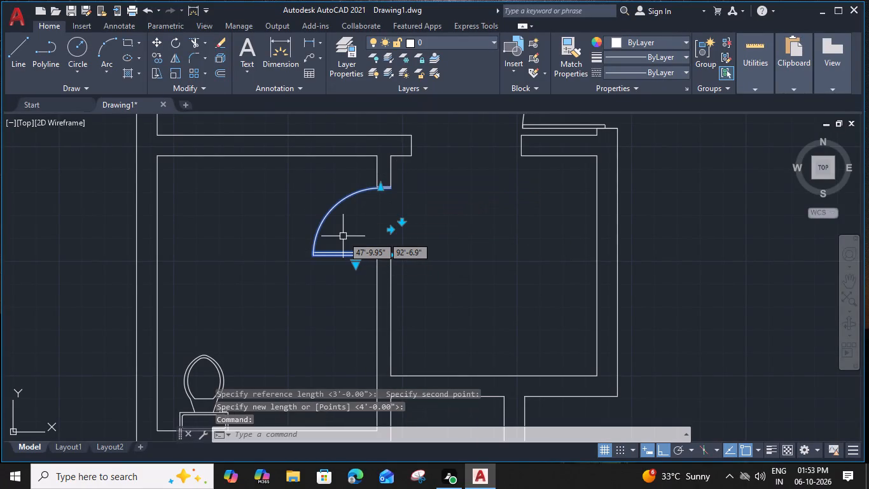
type("SC")
key("space")
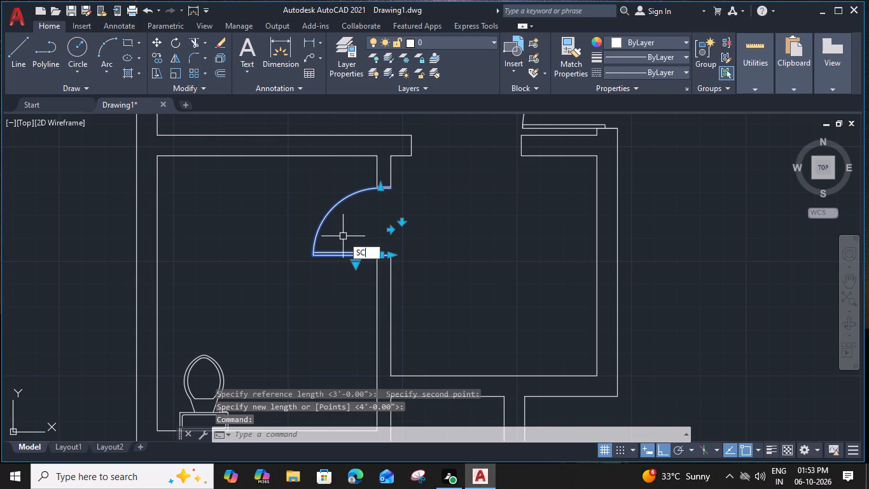
left_click(393, 255)
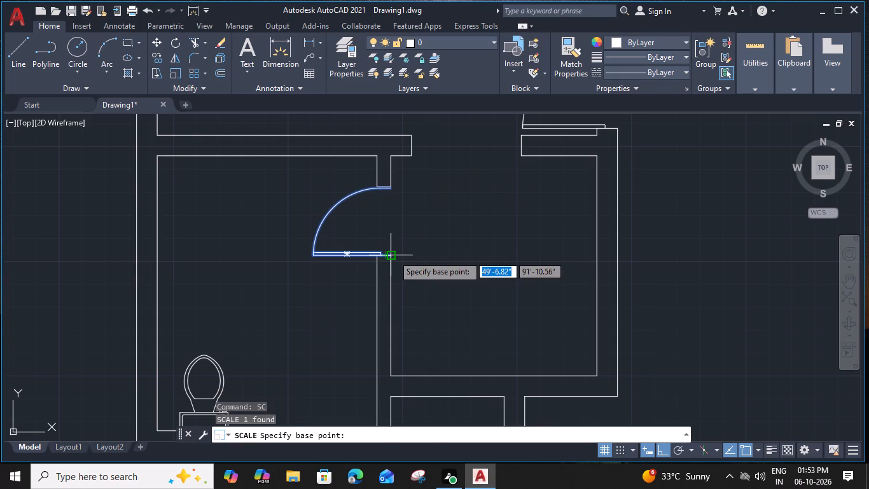
type("R")
key("space")
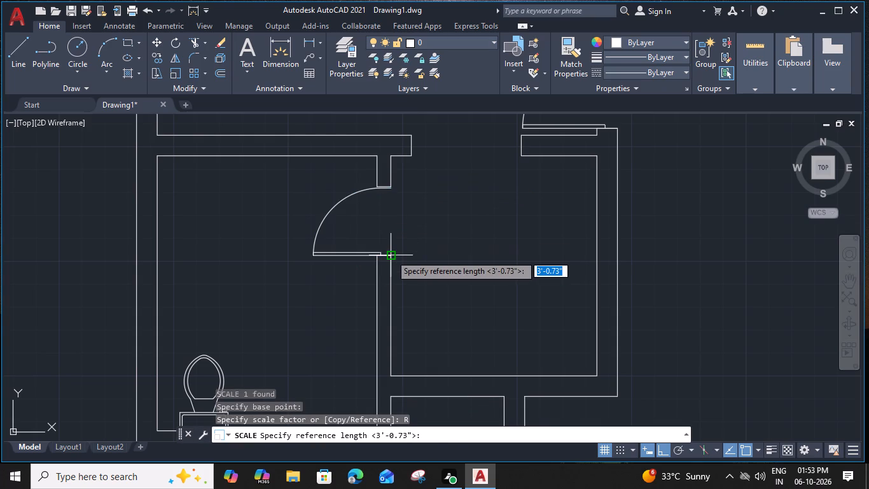
left_click(391, 255)
scroll(389, 180, "up", 5)
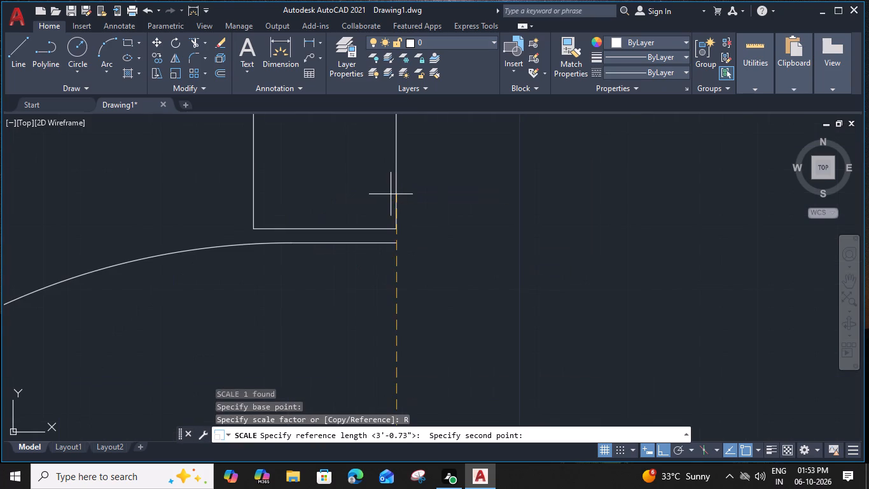
left_click(396, 242)
left_click(396, 230)
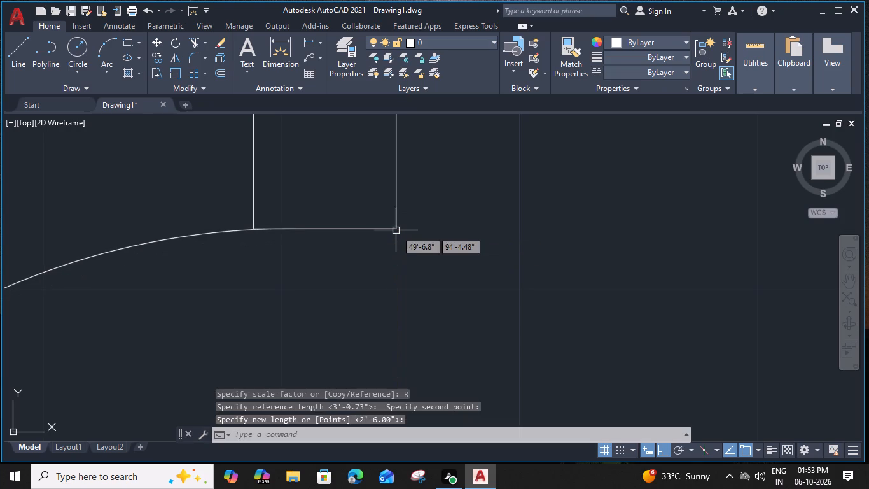
scroll(396, 230, "down", 5)
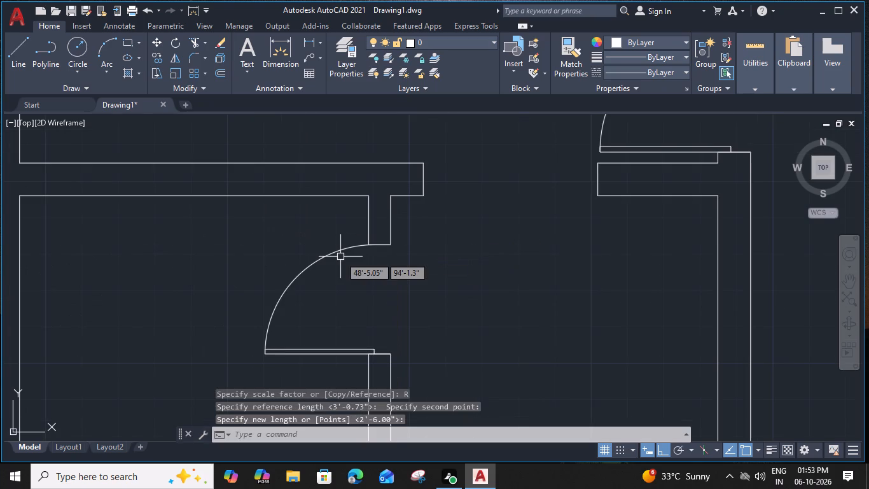
Flip the bathroom door so its leaf hinges at the north side of the opening.
left_click(322, 257)
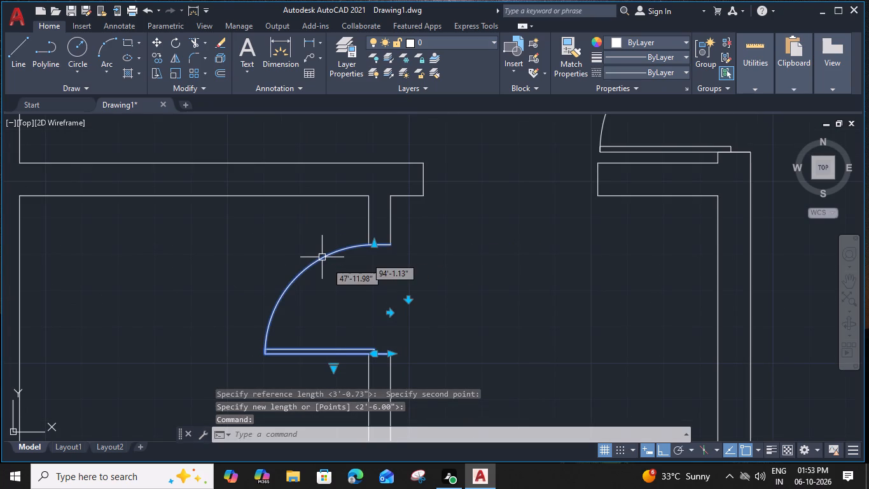
left_click(407, 302)
key("Escape")
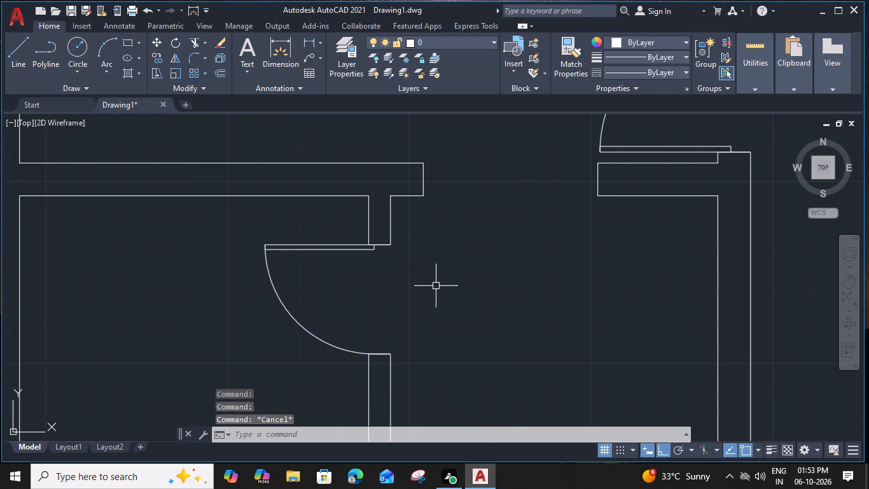
Offset the east, north, south and west inner wall faces of the room east of the bathroom 1" inward.
scroll(436, 287, "down", 2)
middle_click_drag(441, 285, 450, 236)
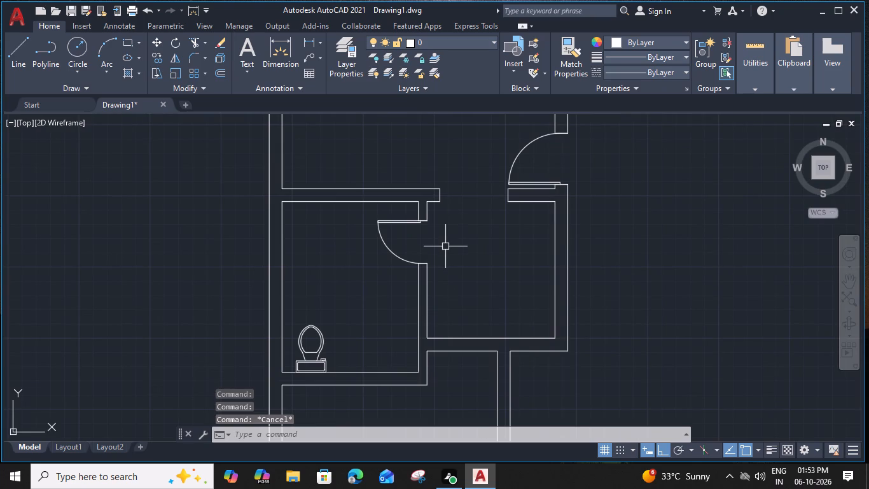
left_click(556, 280)
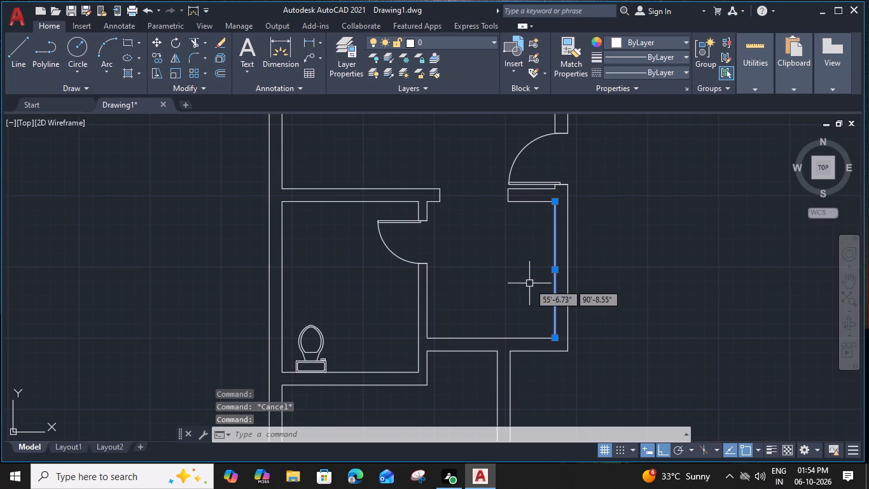
type("O")
key("space")
key("1")
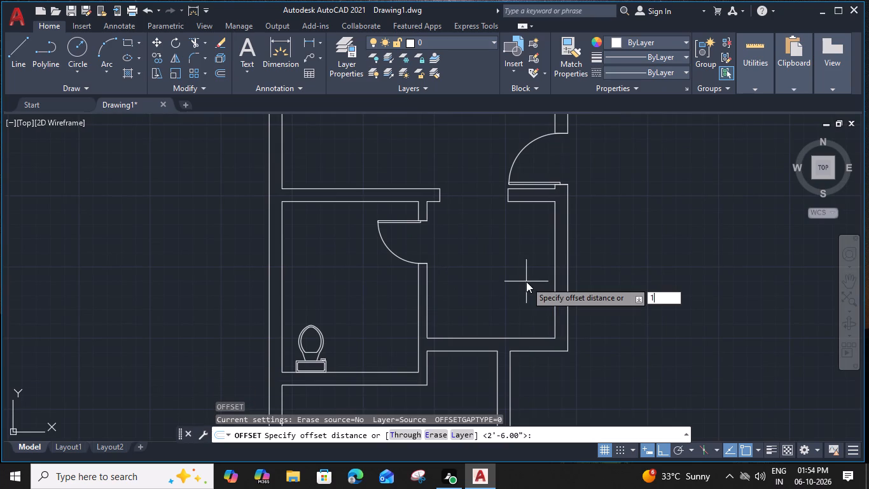
key("shift+quotedbl")
key("Return")
left_click(526, 281)
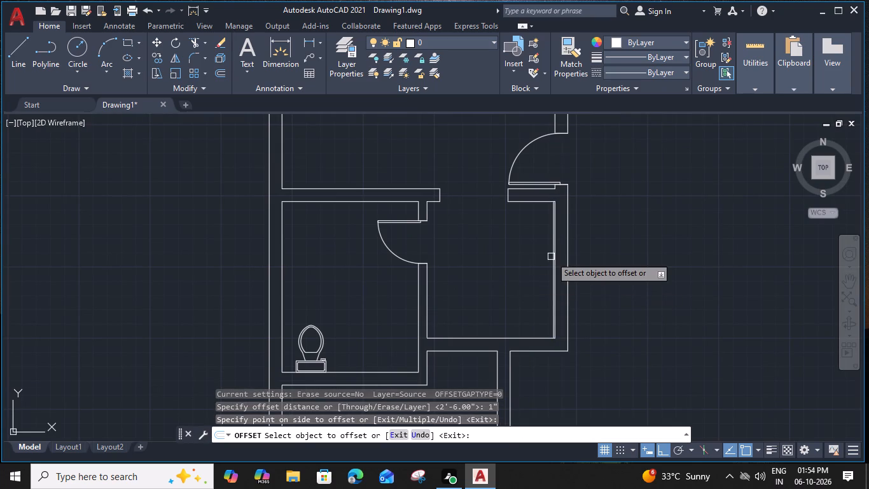
left_click(534, 202)
left_click(533, 229)
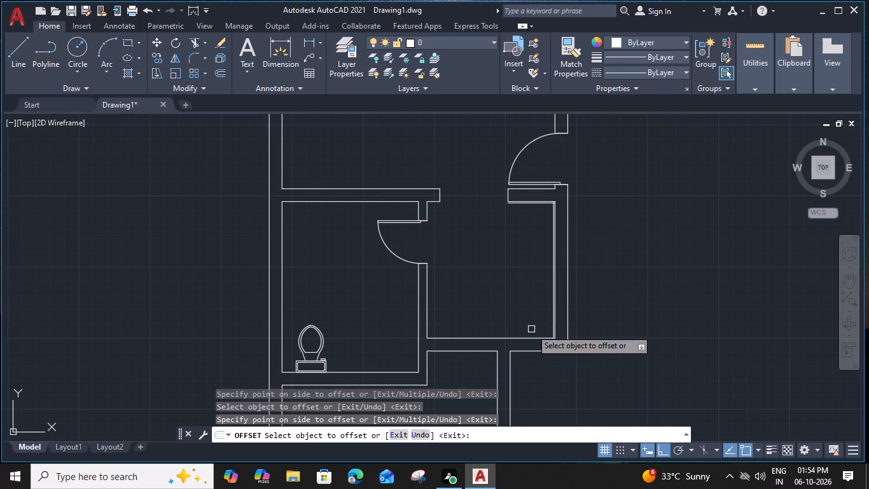
left_click(534, 337)
left_click(532, 306)
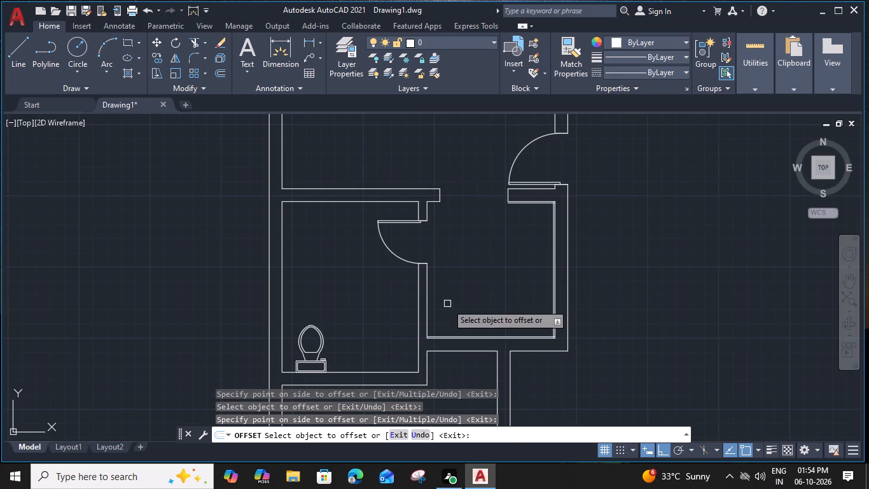
left_click(428, 299)
left_click(451, 303)
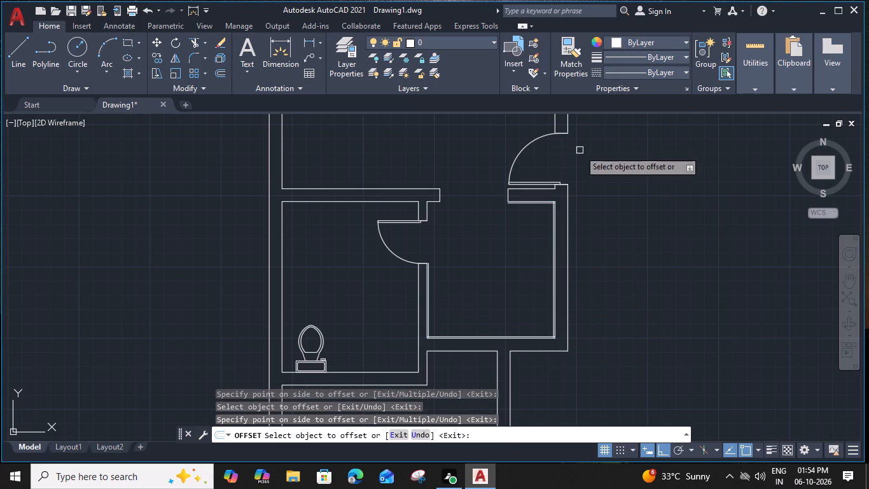
Offset the east wall's inner 1" line 2' west into the room, and offset that new line another 2" west.
scroll(549, 236, "up", 1)
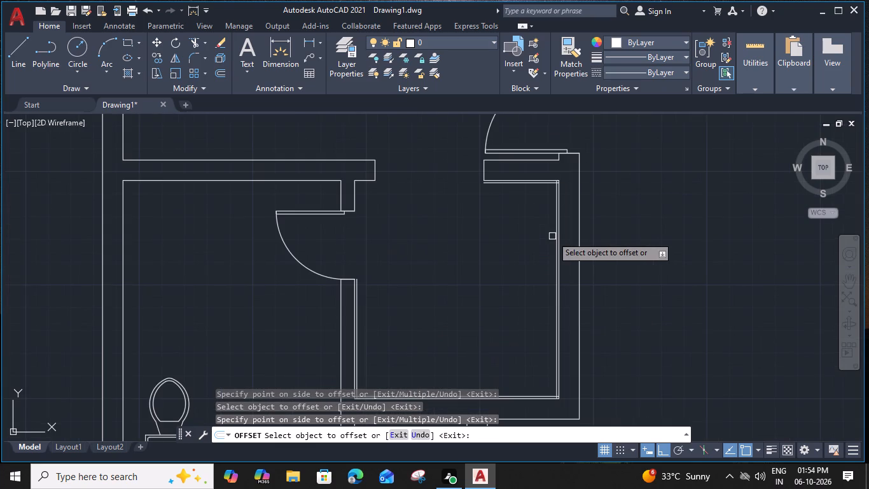
left_click(553, 237)
scroll(553, 235, "up", 1)
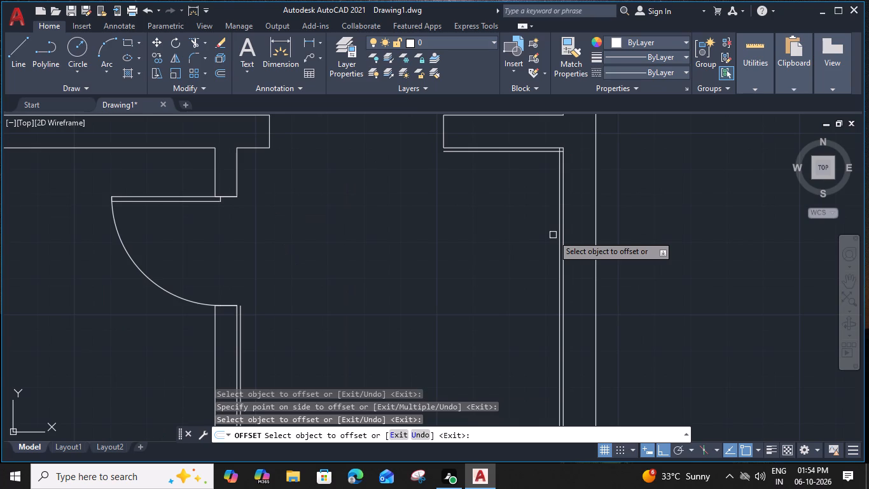
left_click(558, 238)
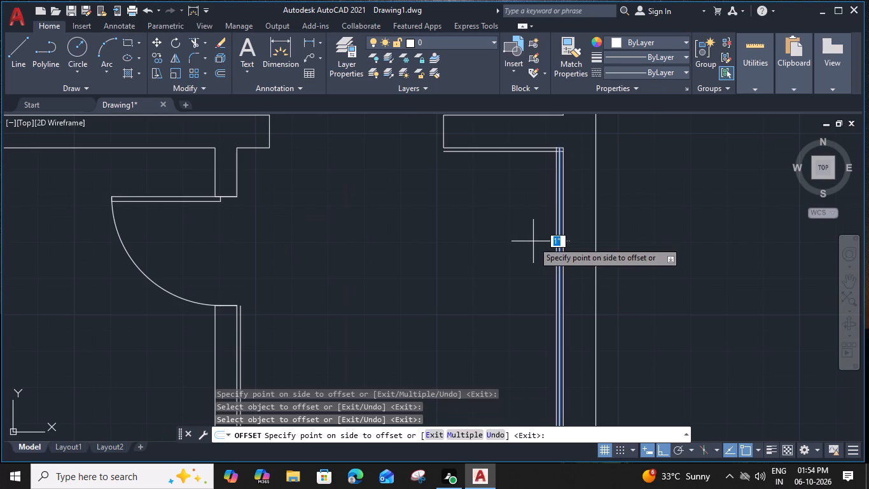
type("2'")
key("space")
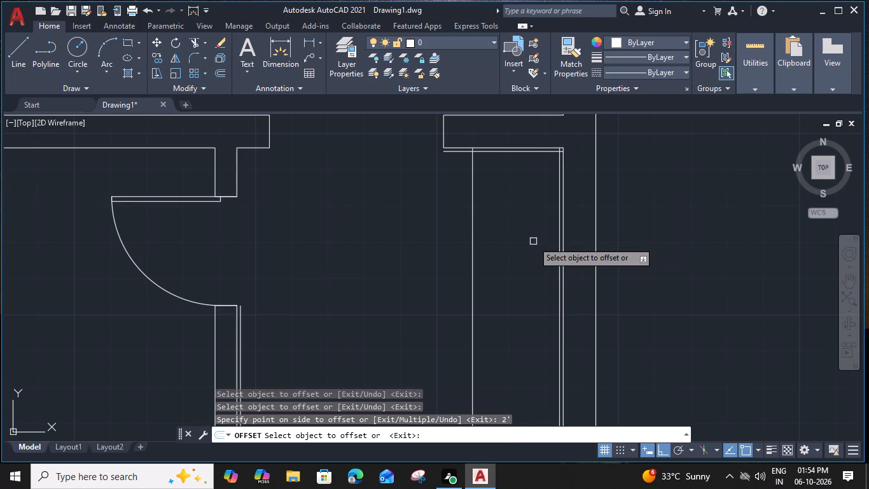
left_click(469, 218)
key("2")
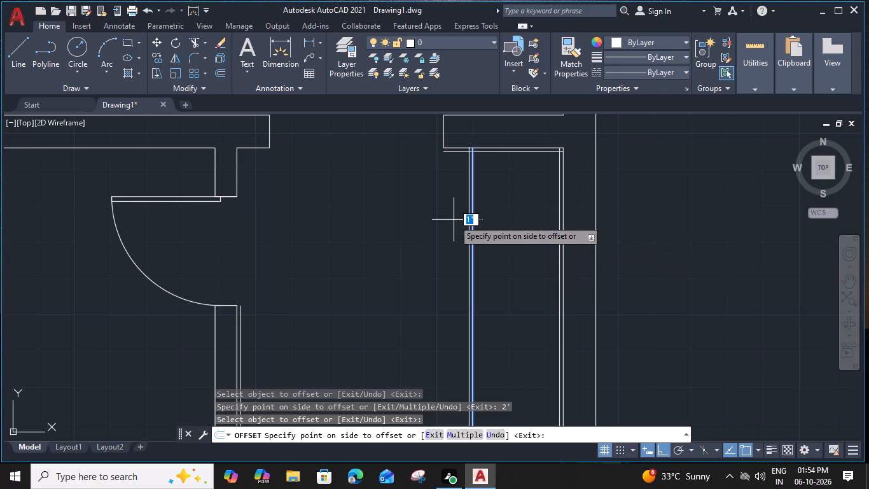
key("shift+quotedbl")
key("Return")
Offset the south wall's inner 1" line 2' north into the room, and offset that new line another 2" north.
middle_click_drag(446, 250, 494, 136)
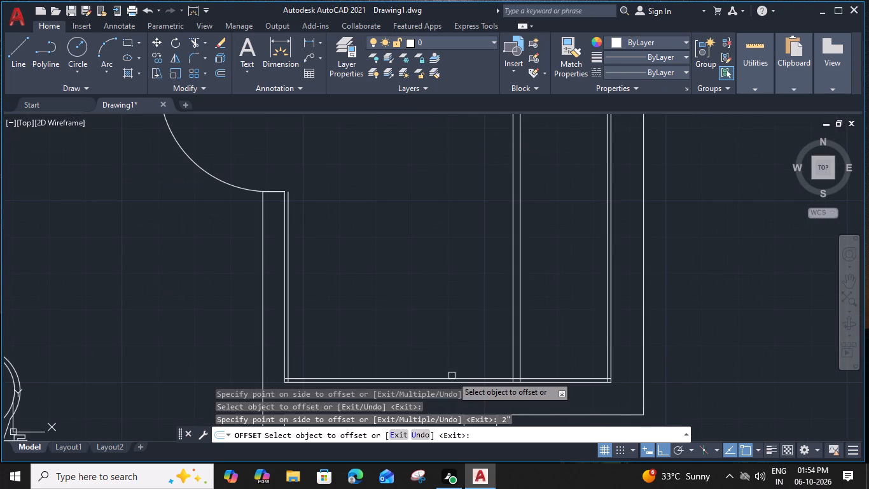
left_click(452, 377)
key("1")
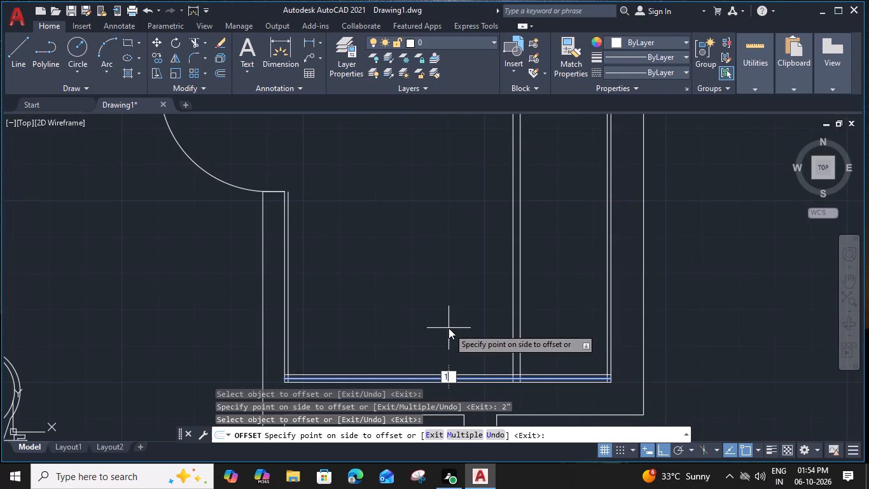
key("BackSpace")
key("2")
type("'")
key("space")
left_click(454, 290)
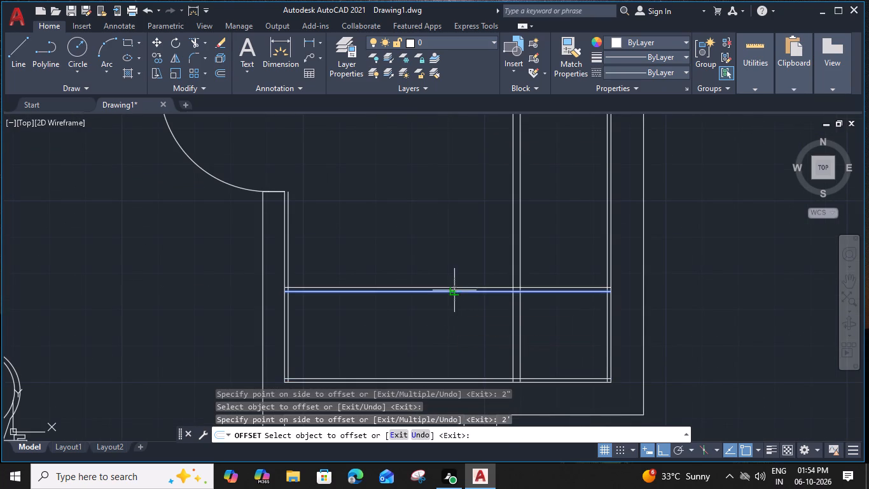
key("2")
key("shift+quotedbl")
key("Return")
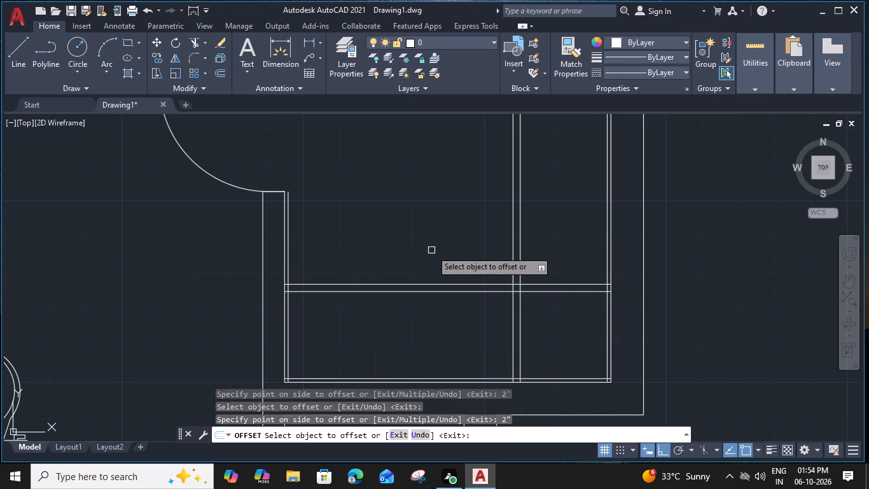
key("Escape")
Trim the west 1" offset line above the northernmost horizontal line, and trim both horizontal lines' short ends at the west wall.
key("t")
key("r")
key("space")
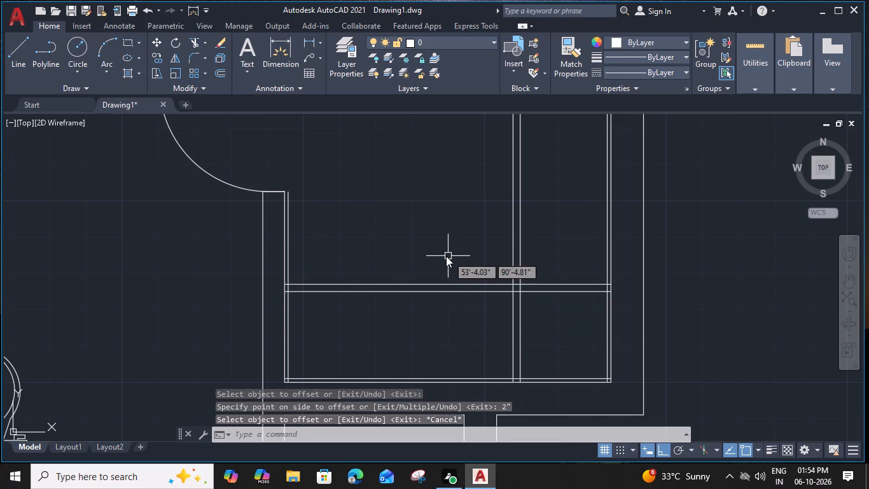
scroll(300, 264, "up", 1)
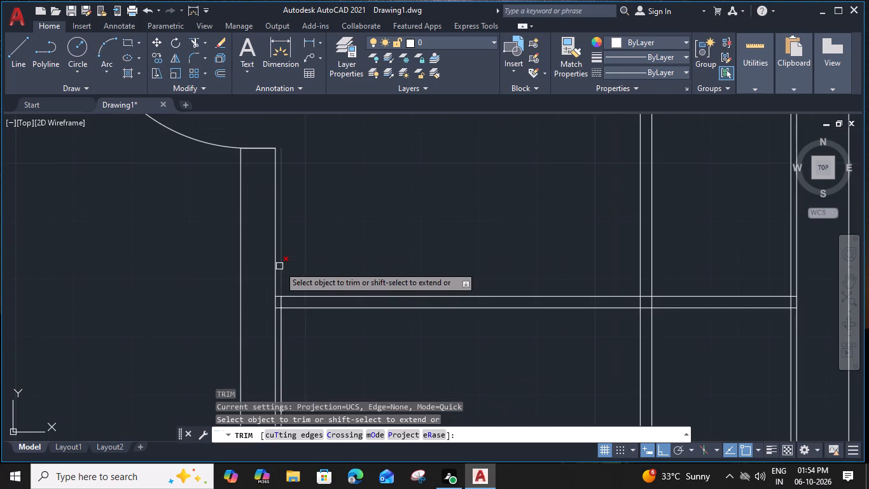
left_click(280, 266)
scroll(281, 301, "up", 3)
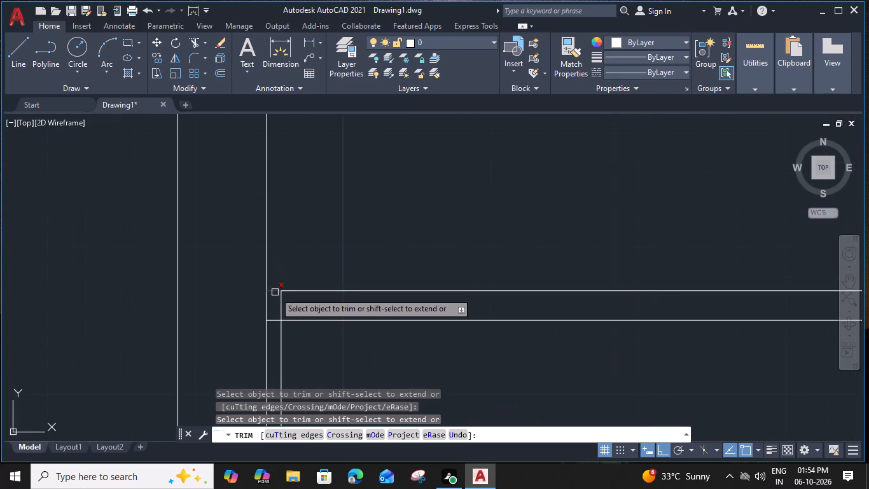
left_click(275, 292)
left_click(274, 316)
left_click(275, 328)
Trim the overlapping ends of the south and west 1" offset lines at the room's southwest corner.
scroll(275, 327, "down", 3)
middle_click_drag(326, 345, 380, 233)
scroll(316, 288, "up", 4)
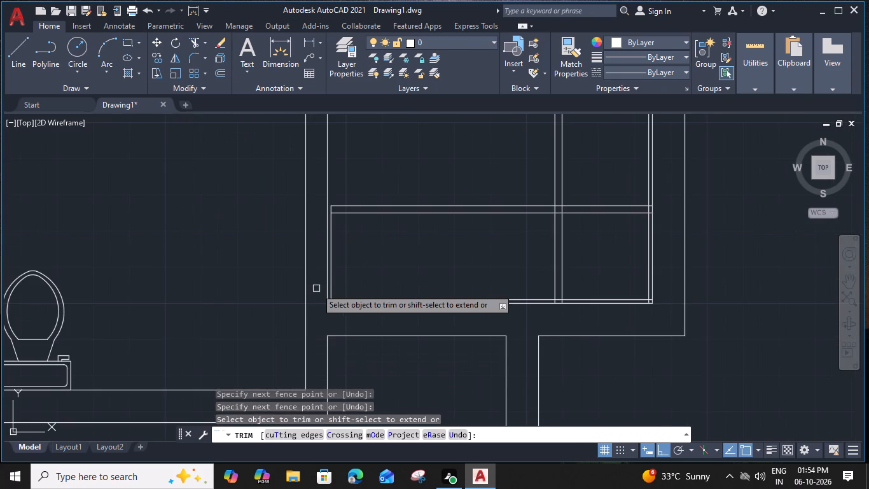
left_click(386, 356)
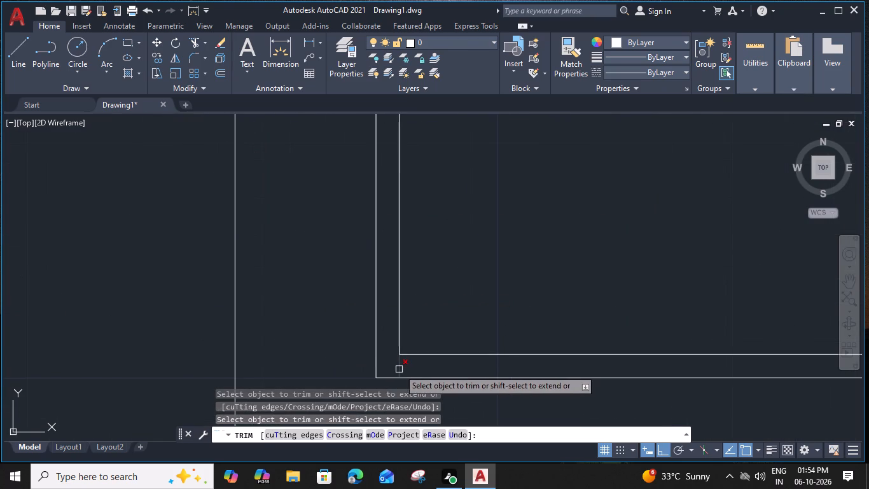
left_click(399, 369)
Trim the overlapping 1" line ends at the southeast corner and the east unit's two vertical lines below the south 1" line.
scroll(400, 366, "down", 4)
middle_click_drag(545, 342, 372, 326)
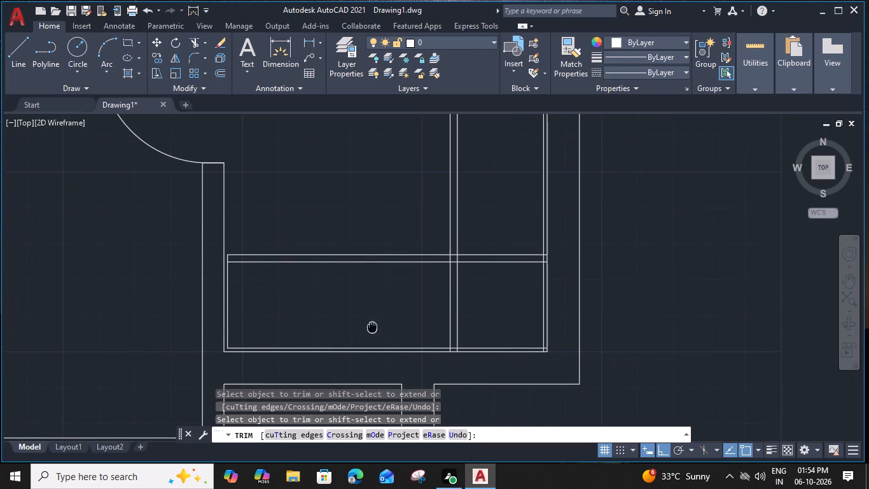
scroll(543, 347, "up", 3)
left_click(556, 370)
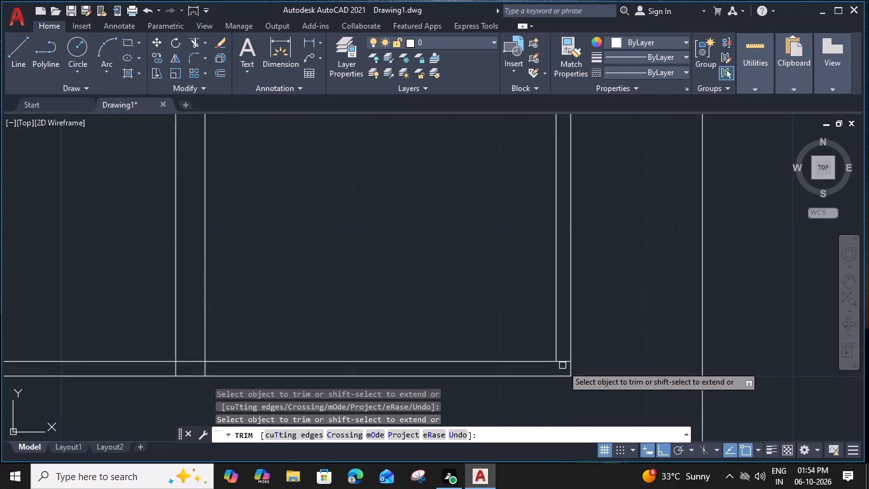
left_click(564, 364)
scroll(564, 364, "down", 2)
scroll(421, 369, "up", 2)
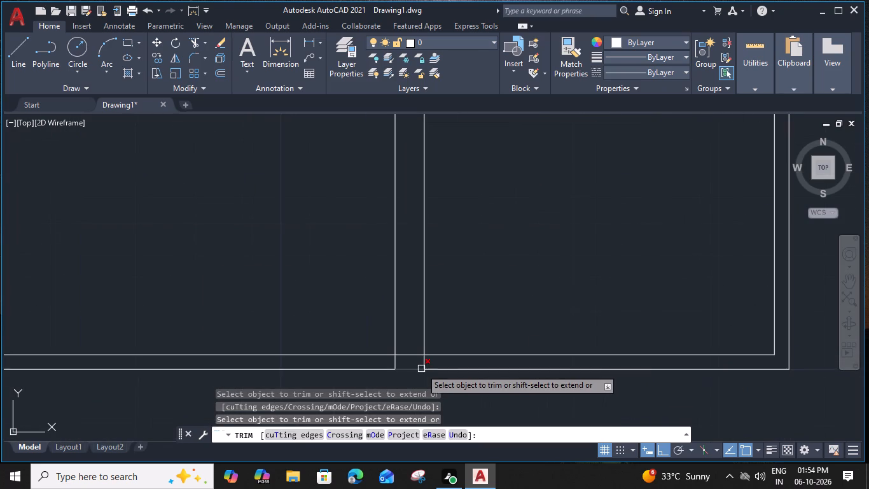
left_click(424, 365)
left_click(394, 361)
Trim the south unit's two horizontal front lines across the east unit, ending them at the east unit's westernmost vertical line.
scroll(394, 361, "down", 2)
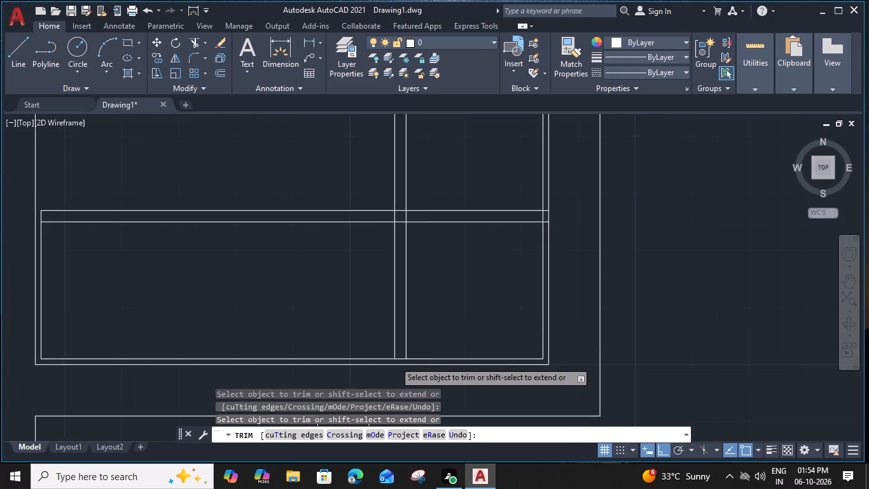
middle_click_drag(403, 201, 412, 216)
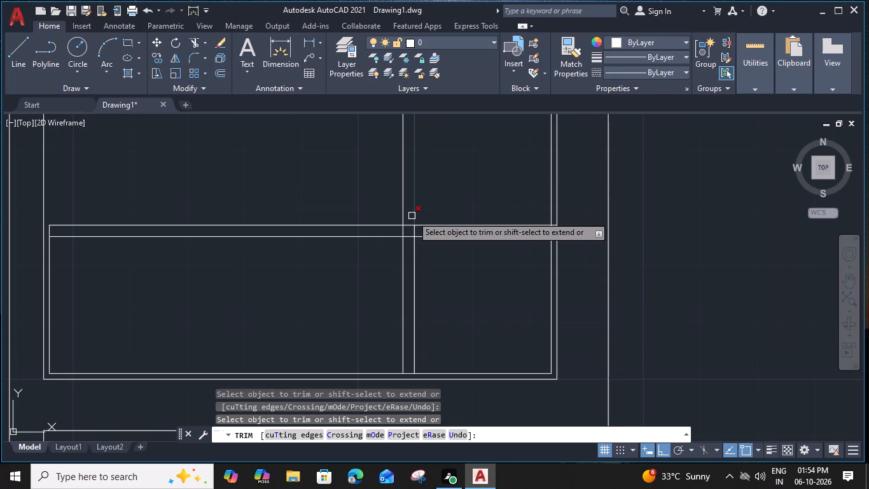
scroll(550, 225, "up", 3)
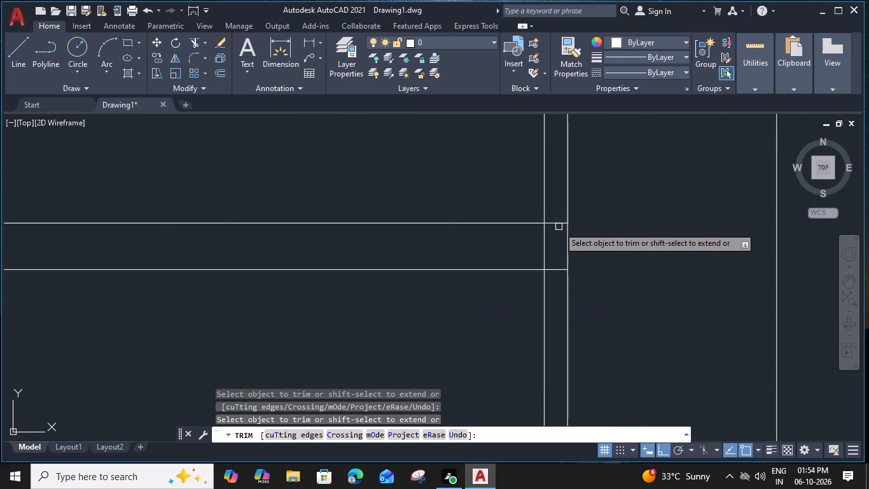
left_click(558, 223)
left_click(555, 267)
scroll(555, 266, "down", 3)
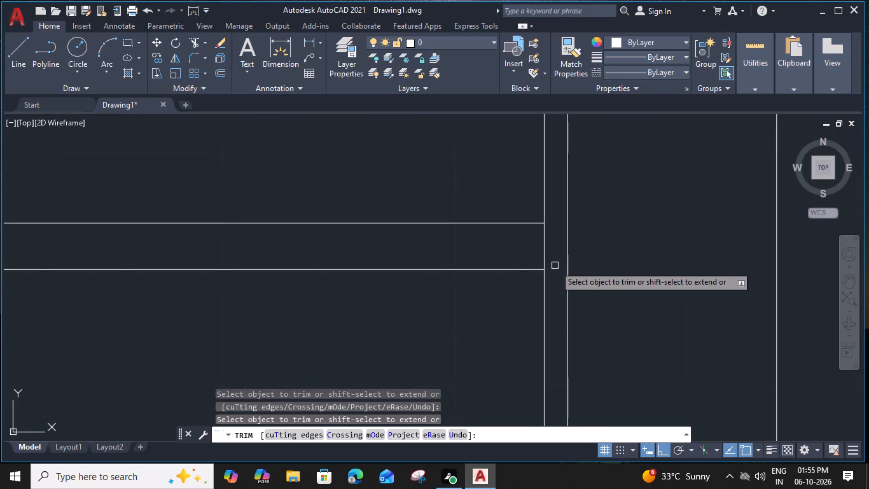
left_click(469, 228)
left_click(463, 287)
scroll(413, 256, "up", 2)
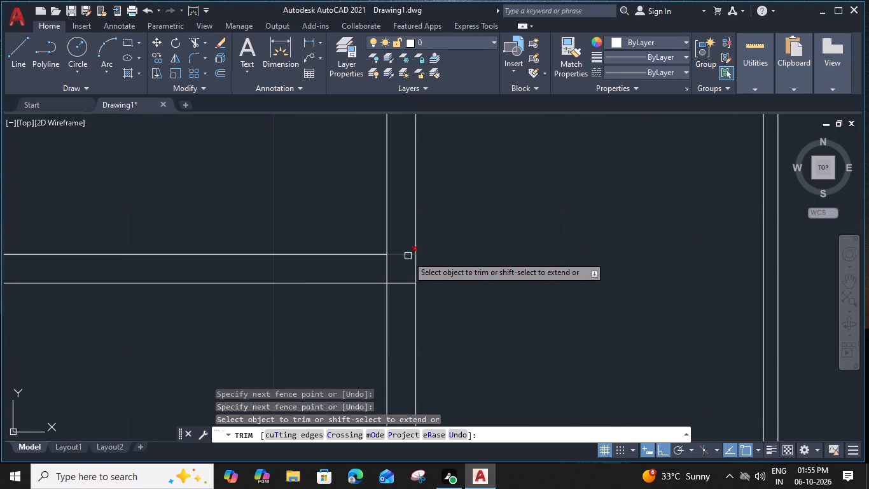
left_click(408, 256)
left_click(405, 283)
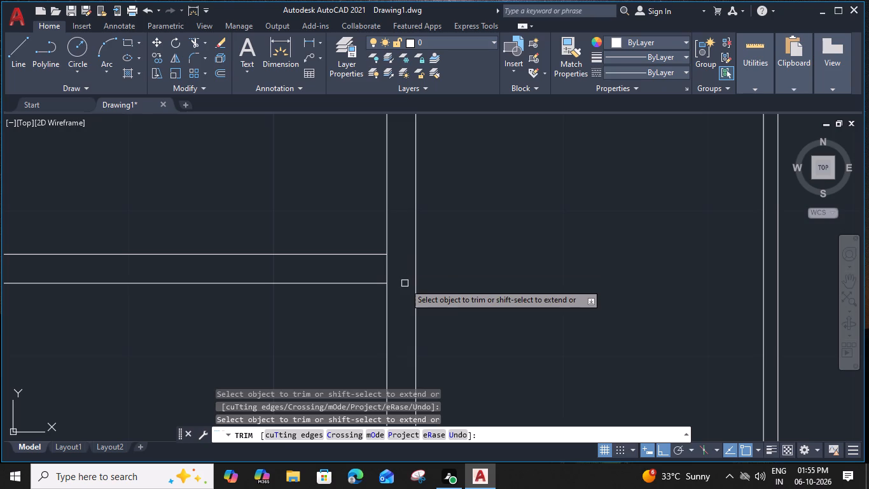
key("Escape")
Offset the east unit's westernmost vertical line 1" west.
left_click(387, 307)
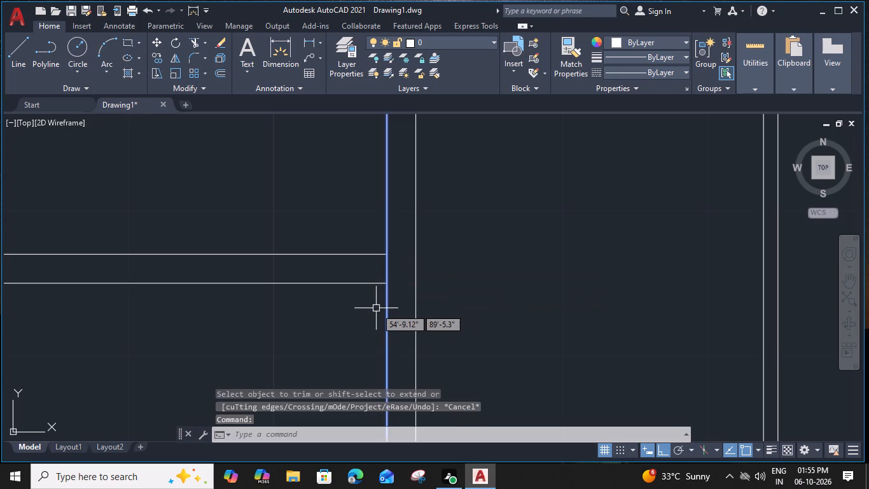
key("o")
key("space")
type("1\"")
key("Return")
left_click(367, 302)
key("Escape")
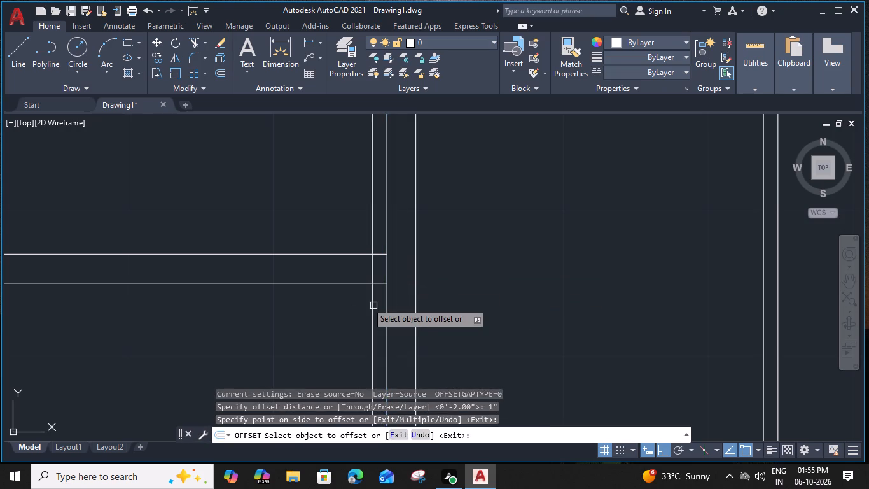
Trim the new 1" line above the south unit, the front-line stubs beyond it, and the base line between the two units.
type("TR")
key("space")
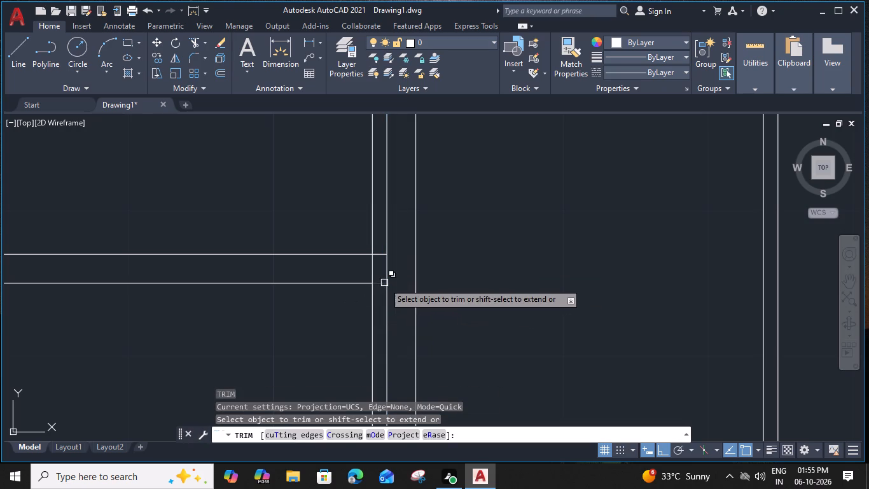
left_click(381, 282)
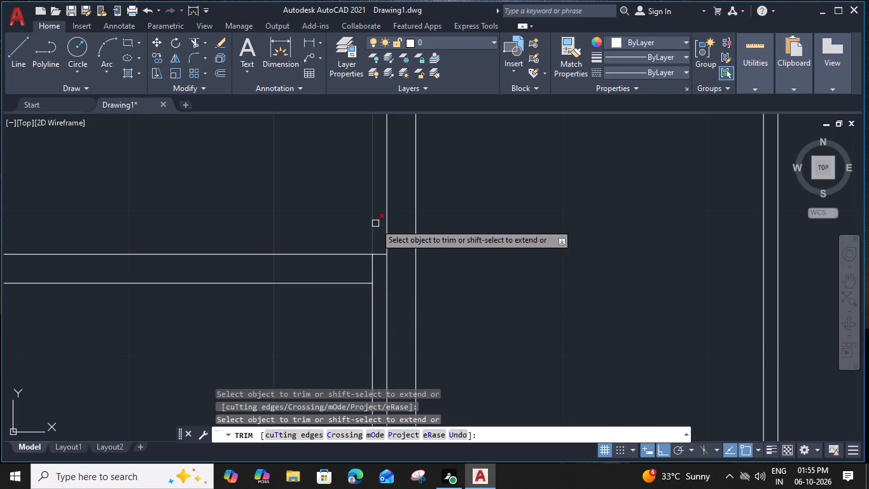
left_click(373, 222)
left_click(379, 253)
scroll(379, 253, "down", 2)
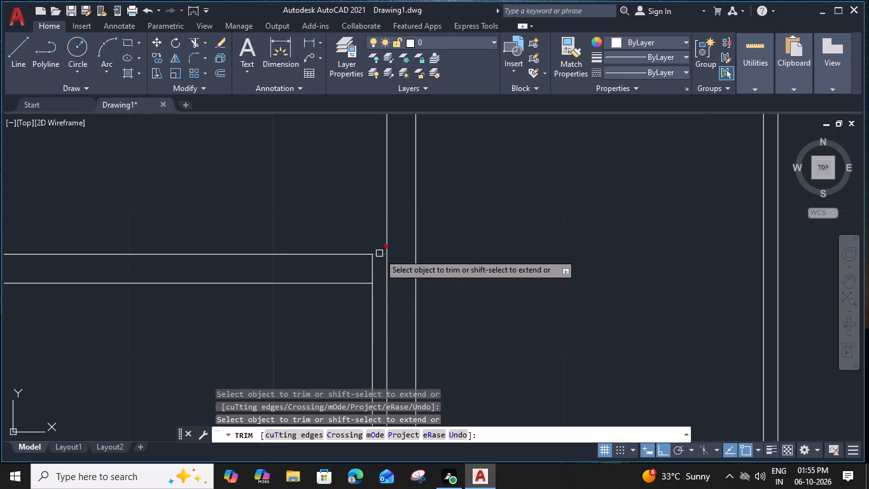
middle_click_drag(443, 266, 502, 140)
scroll(441, 288, "up", 4)
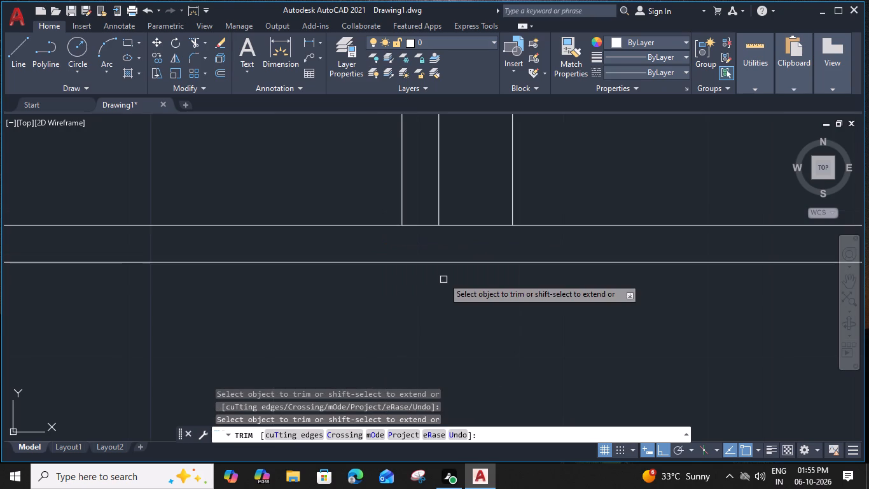
left_click(421, 225)
Trim the east unit's north end: verticals above the north 1" line, that line west of the unit, and the northeast corner overlaps.
scroll(421, 225, "down", 5)
middle_click_drag(466, 170, 440, 208)
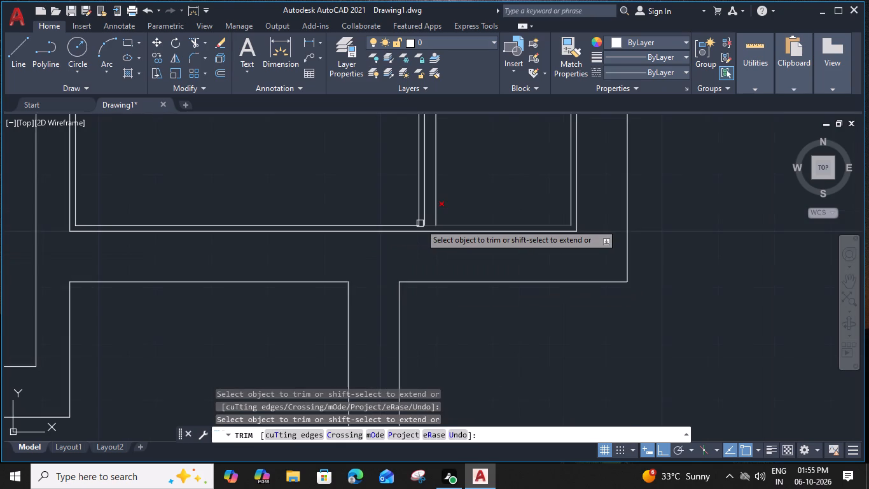
middle_click_drag(440, 208, 468, 351)
scroll(478, 219, "down", 1)
middle_click_drag(482, 209, 468, 321)
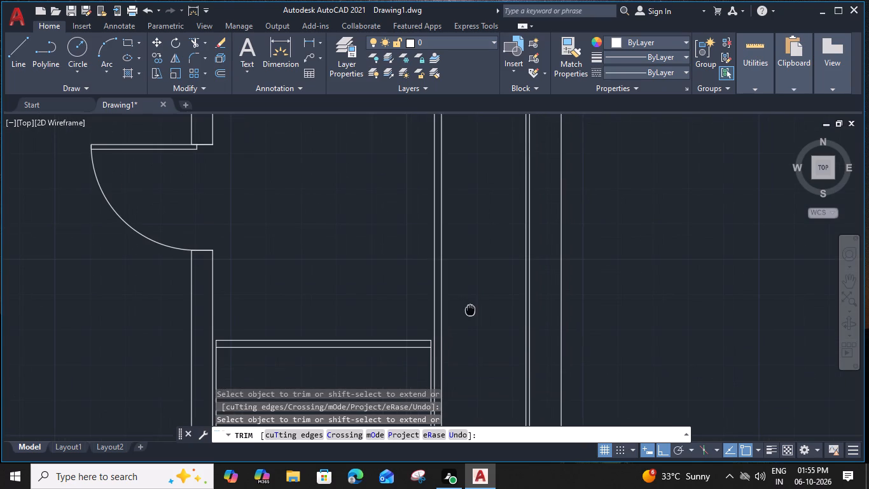
middle_click_drag(466, 151, 468, 236)
scroll(447, 199, "up", 4)
left_click(353, 201)
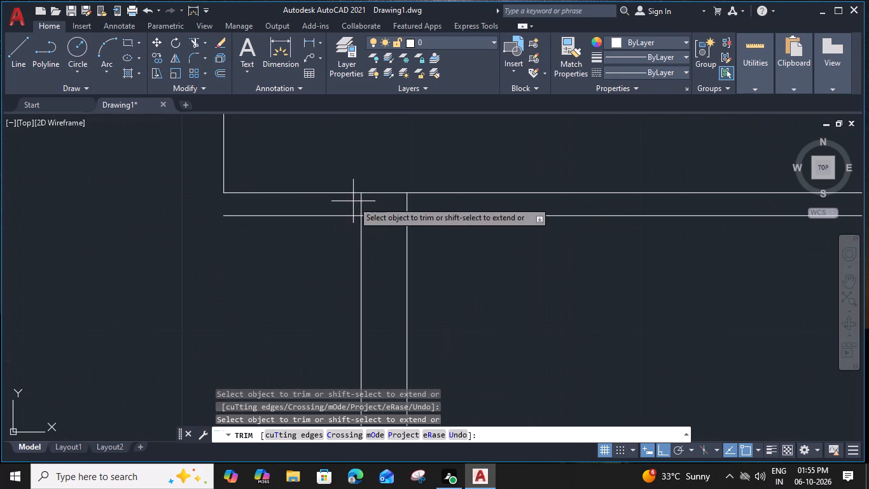
left_click(492, 205)
left_click(337, 216)
scroll(337, 216, "down", 3)
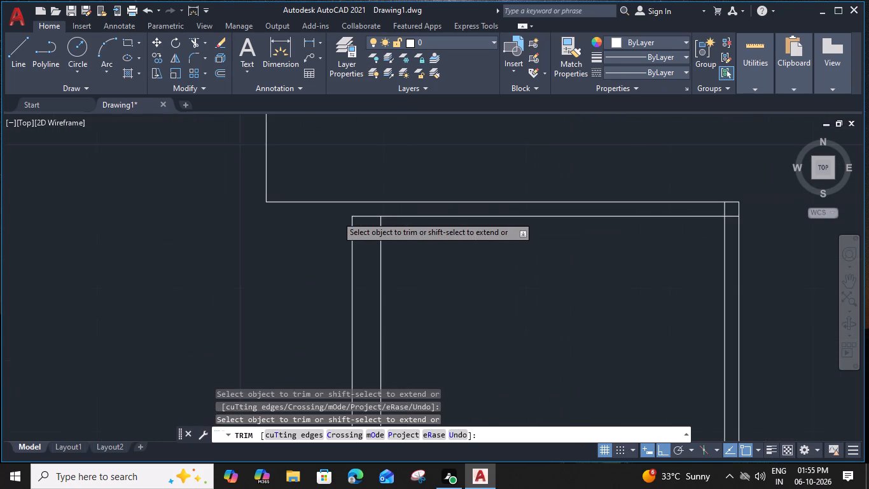
scroll(490, 210, "up", 4)
left_click(480, 230)
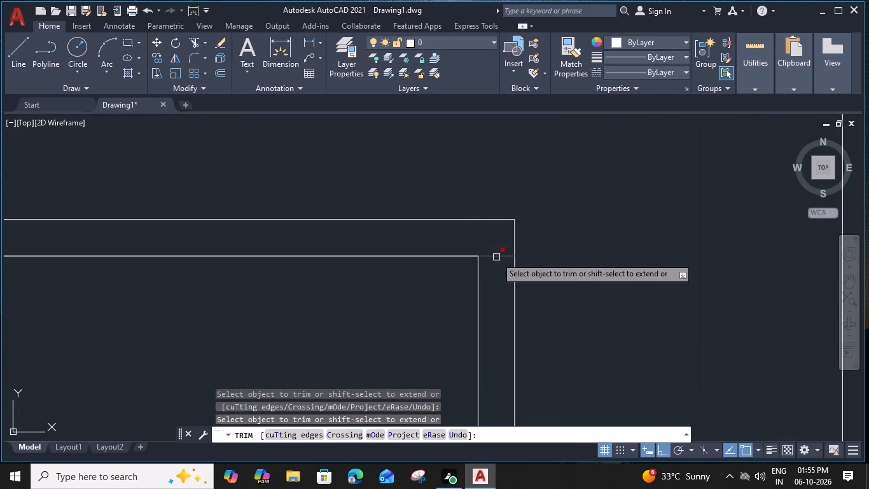
left_click(496, 257)
scroll(497, 257, "down", 5)
scroll(438, 308, "down", 2)
middle_click_drag(442, 304, 519, 143)
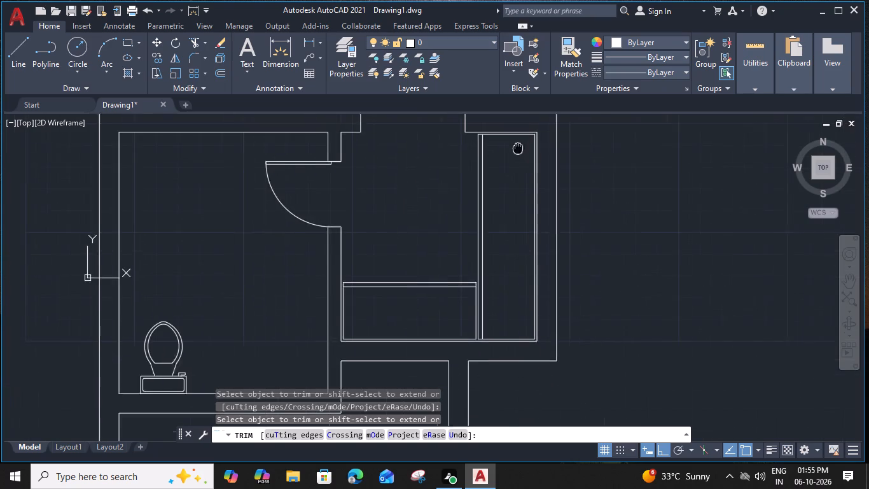
middle_click_drag(519, 143, 522, 135)
key("Escape")
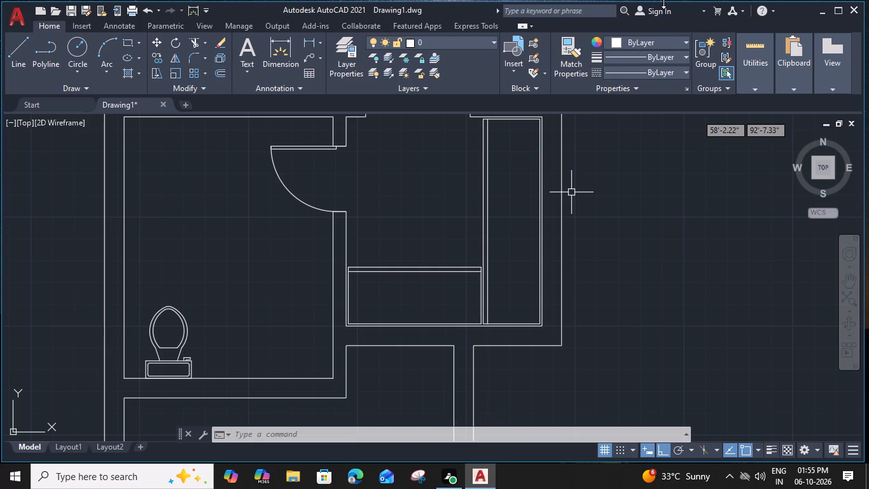
Draw a vertical line down the middle of the east unit, from its north edge to its south edge.
type("L")
key("space")
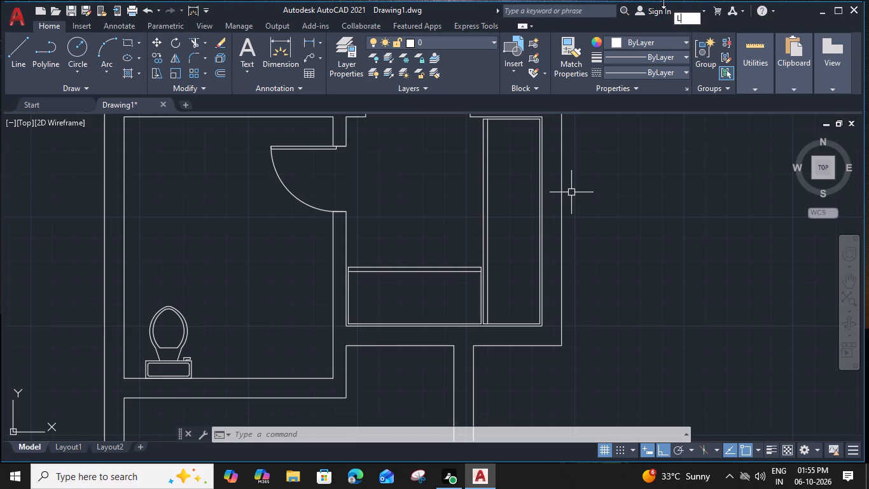
middle_click_drag(664, 2, 681, 29)
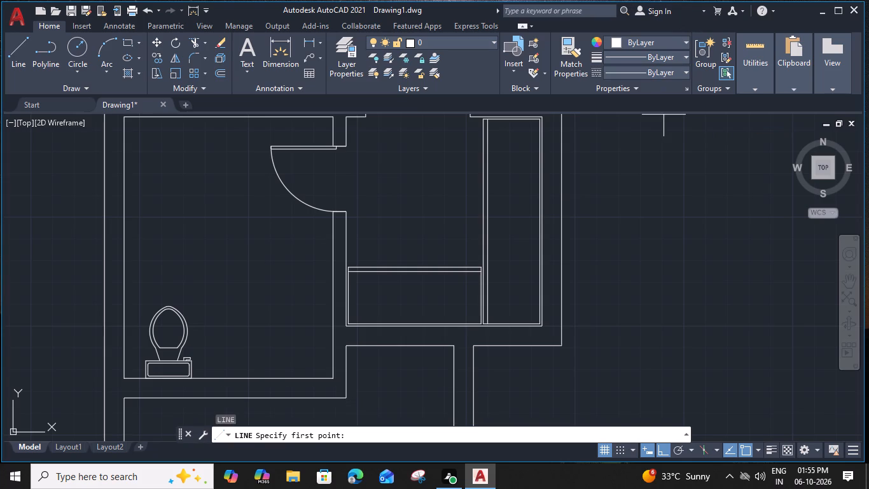
middle_click_drag(574, 160, 613, 195)
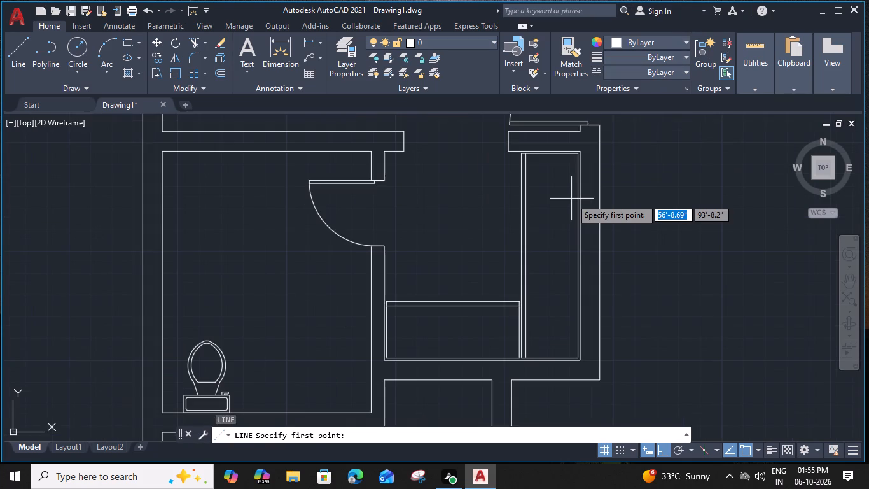
scroll(553, 157, "up", 2)
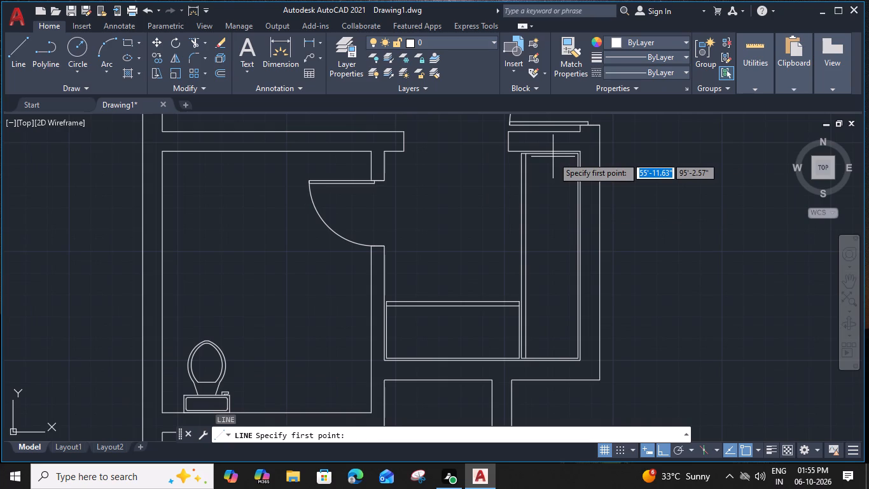
left_click(546, 150)
middle_click_drag(543, 299, 555, 214)
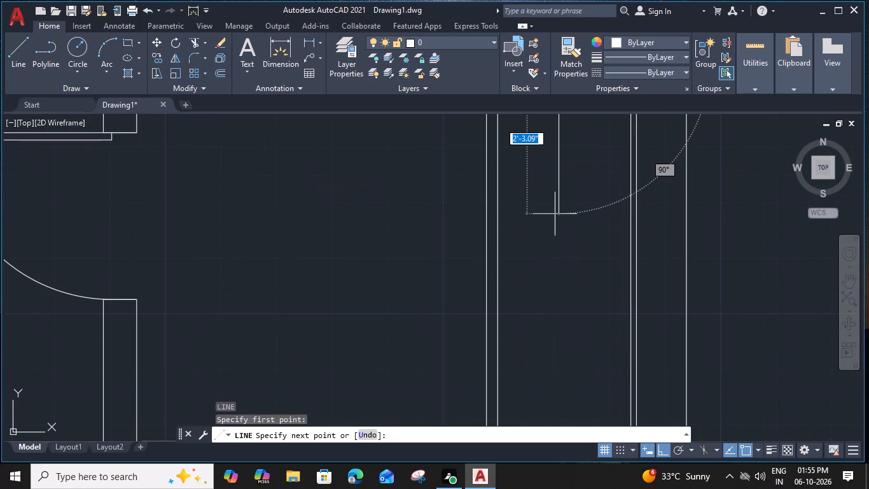
middle_click_drag(564, 234, 564, 155)
middle_click_drag(564, 155, 564, 154)
scroll(566, 203, "down", 3)
middle_click_drag(568, 250, 567, 194)
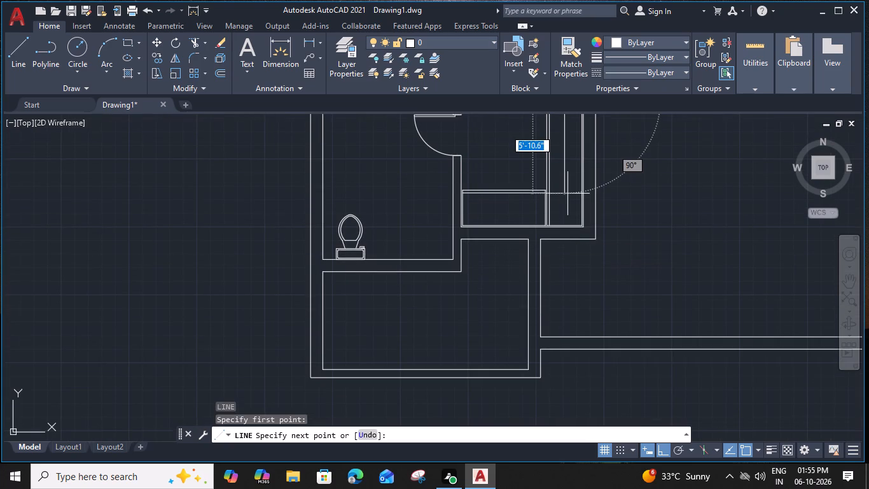
scroll(566, 219, "up", 2)
left_click(564, 236)
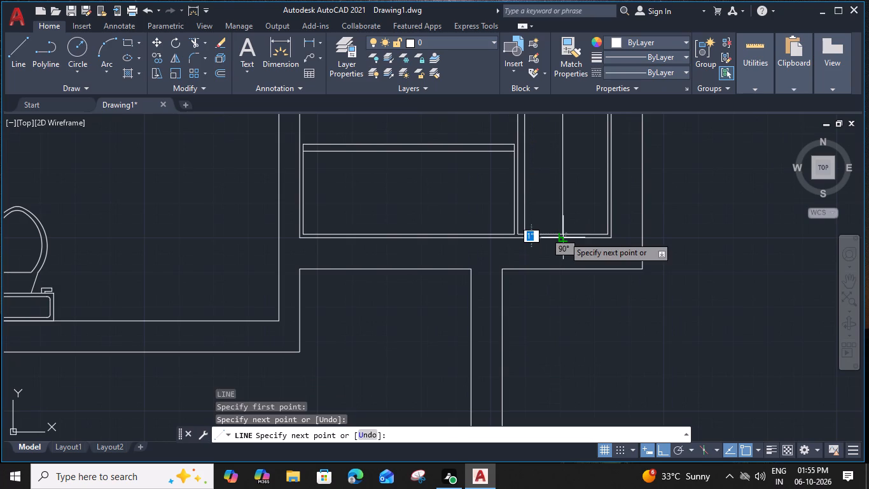
key("Escape")
Draw a horizontal centre line across the south unit, from its inner west line to its east edge.
middle_click_drag(465, 219, 468, 241)
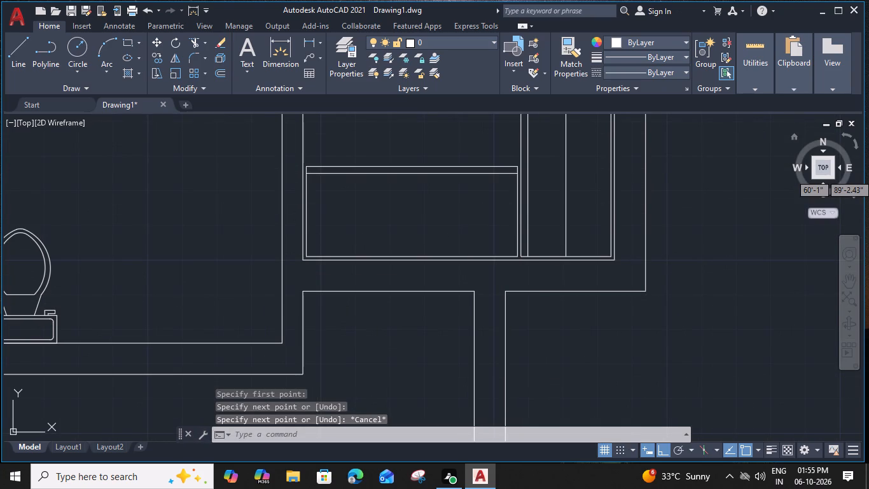
key("space")
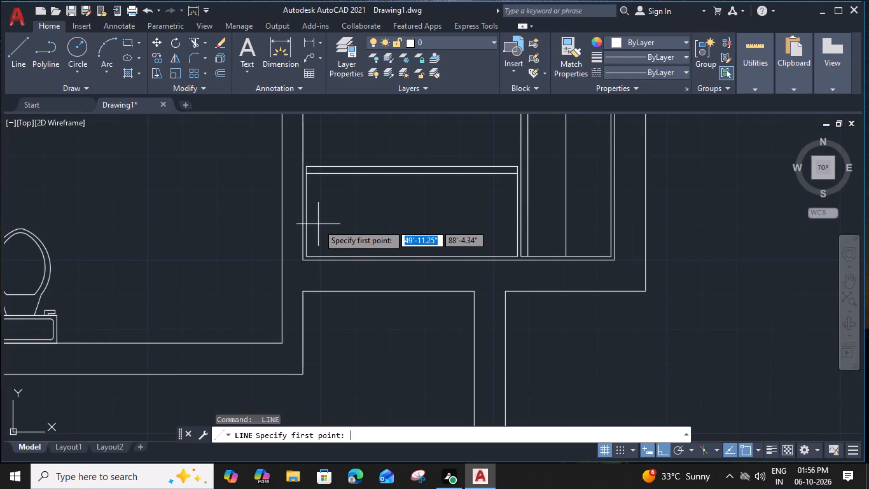
scroll(307, 219, "up", 1)
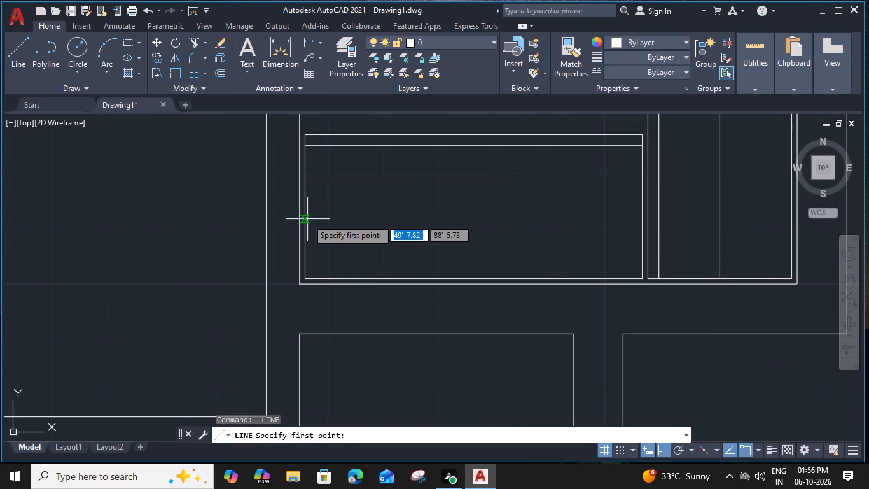
left_click(304, 210)
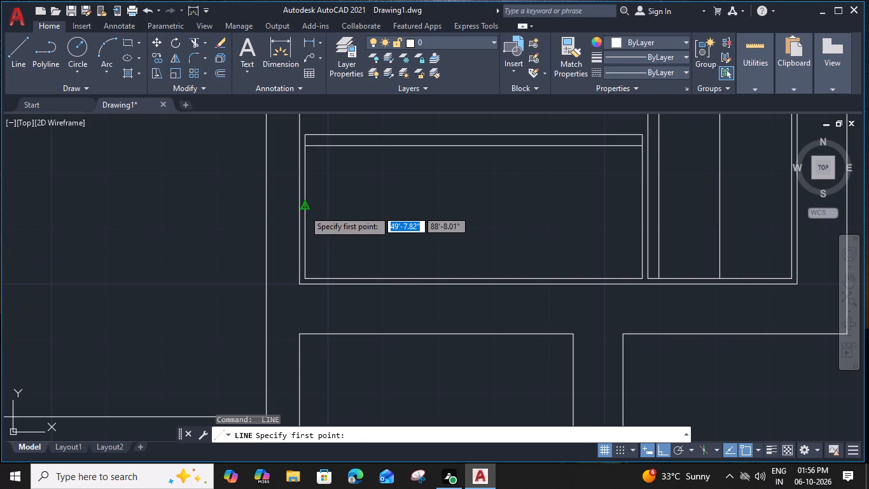
double_click(641, 204)
key("Escape")
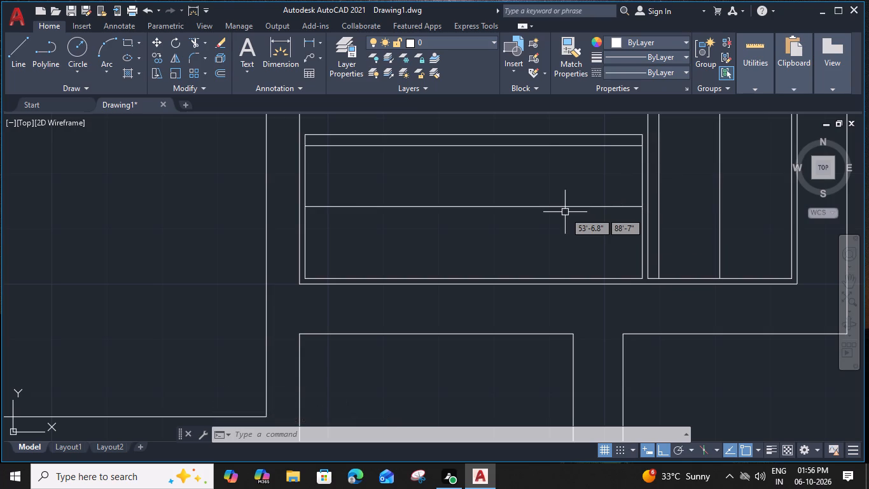
Draw two steep slanted lines crossing each other at the south unit's west end, between its front inner line and base line.
type("L")
key("space")
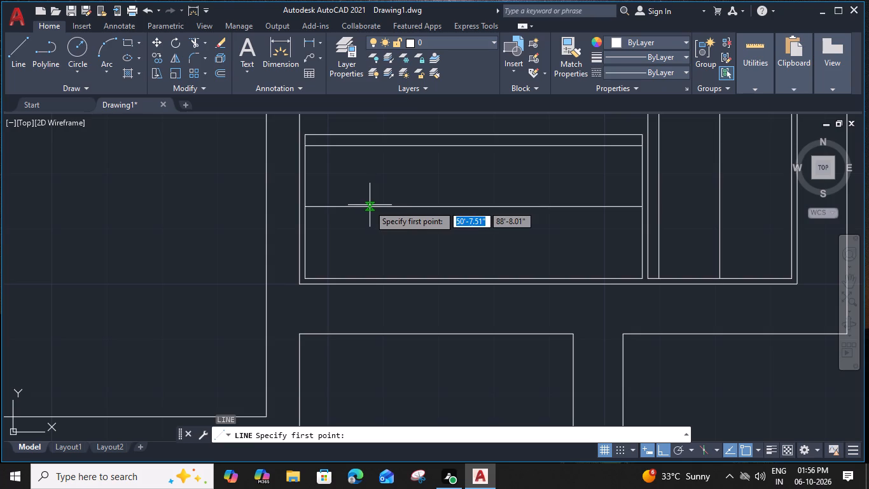
left_click(319, 146)
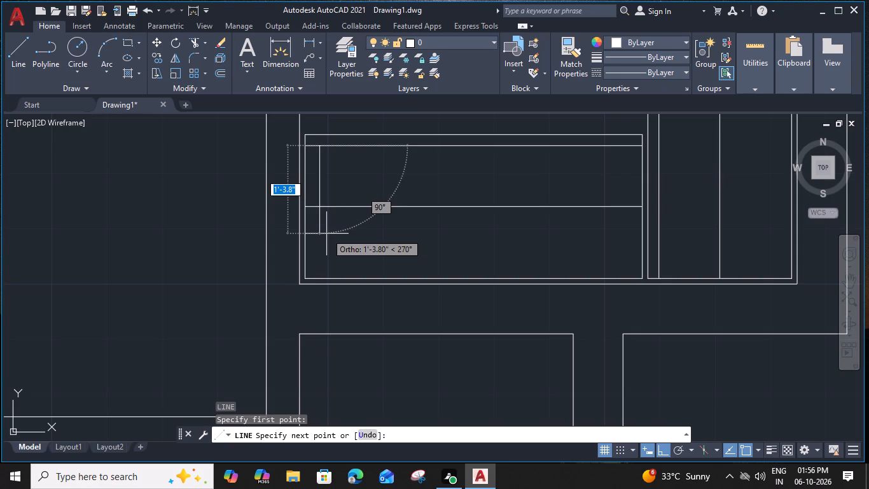
left_click(342, 280)
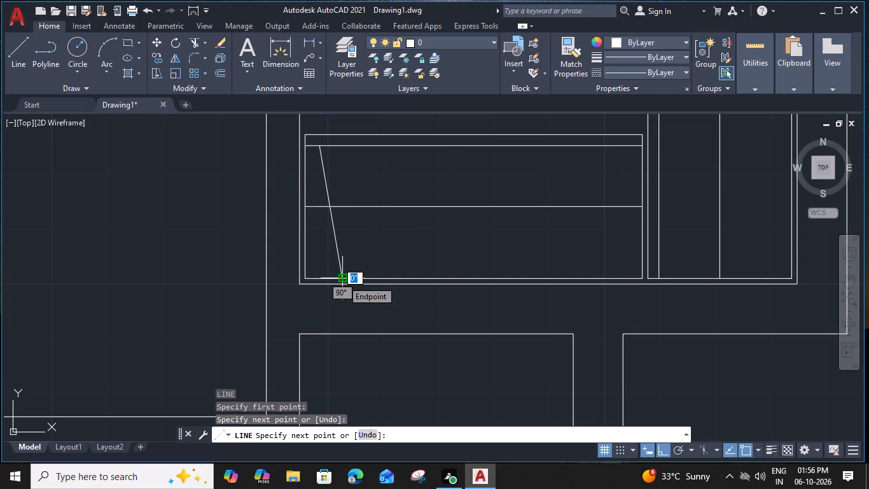
key("Escape")
type("L")
key("space")
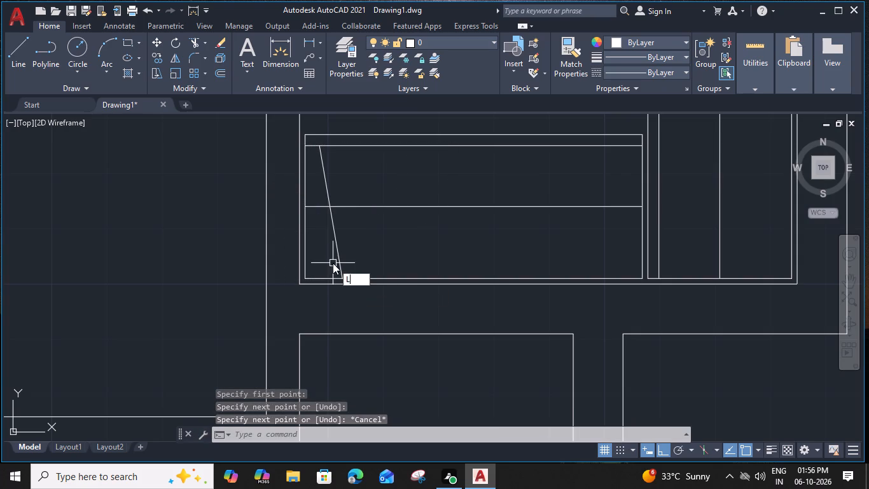
left_click(325, 280)
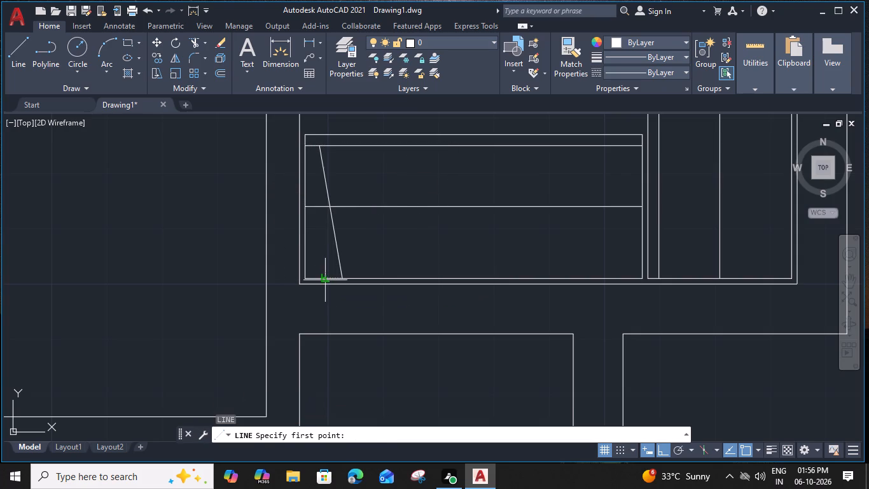
left_click(337, 147)
key("Escape")
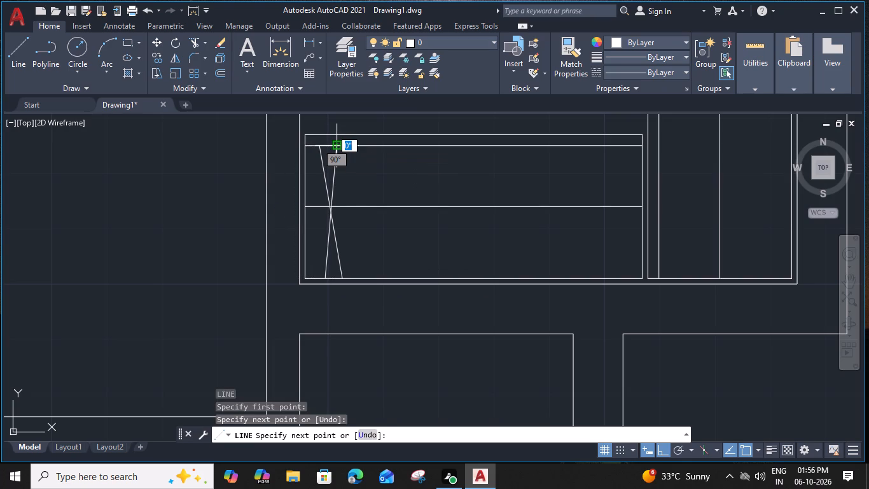
Copy the crossed pair of lines nine times eastward, evenly spaced along the length of the south unit.
left_click_drag(359, 171, 340, 183)
left_click(321, 194)
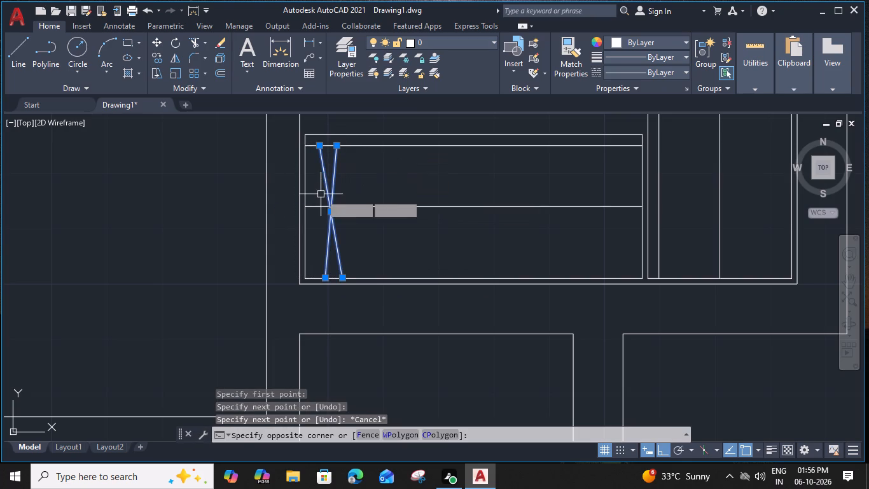
key("c")
key("o")
key("space")
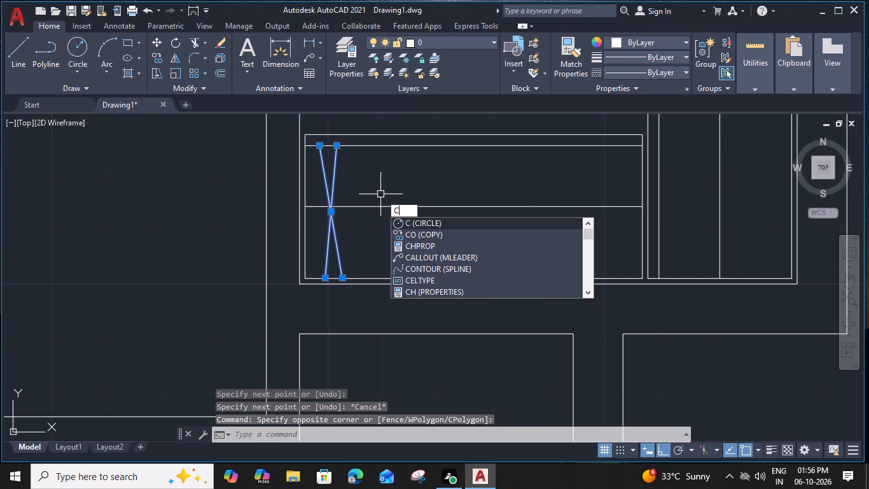
left_click(308, 146)
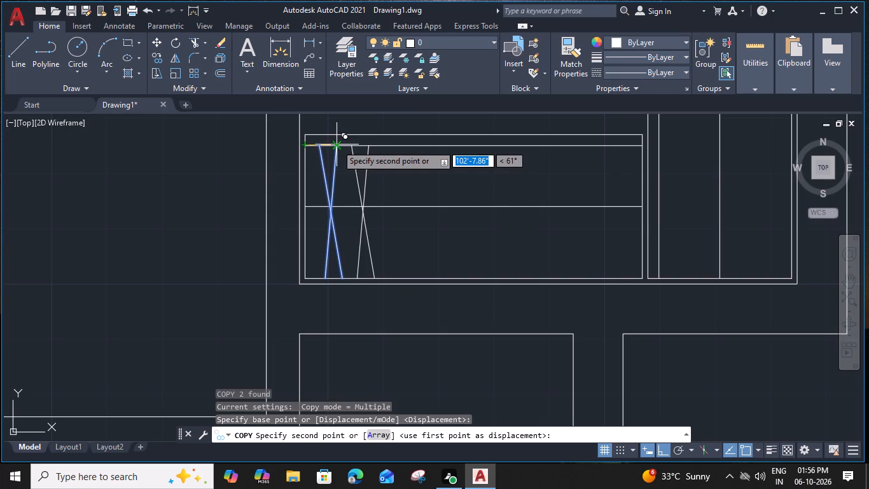
left_click(337, 145)
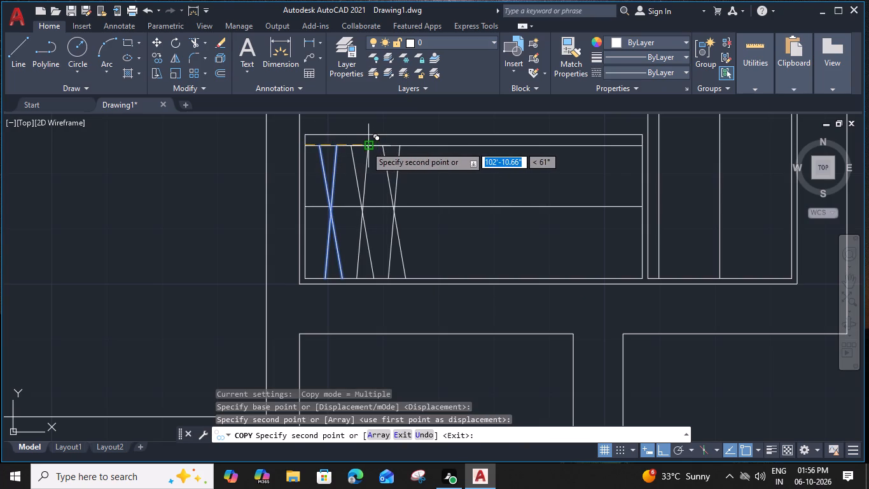
left_click(366, 146)
left_click(400, 146)
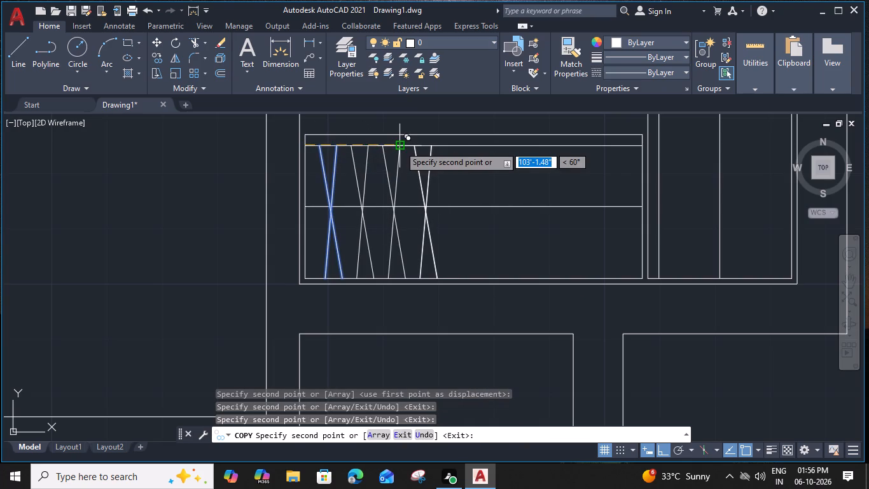
left_click(432, 144)
left_click(464, 146)
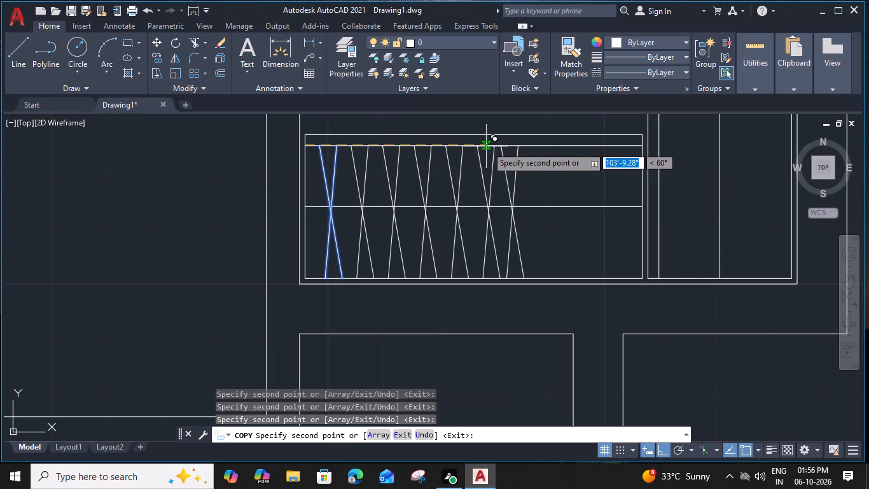
left_click(493, 146)
left_click(527, 147)
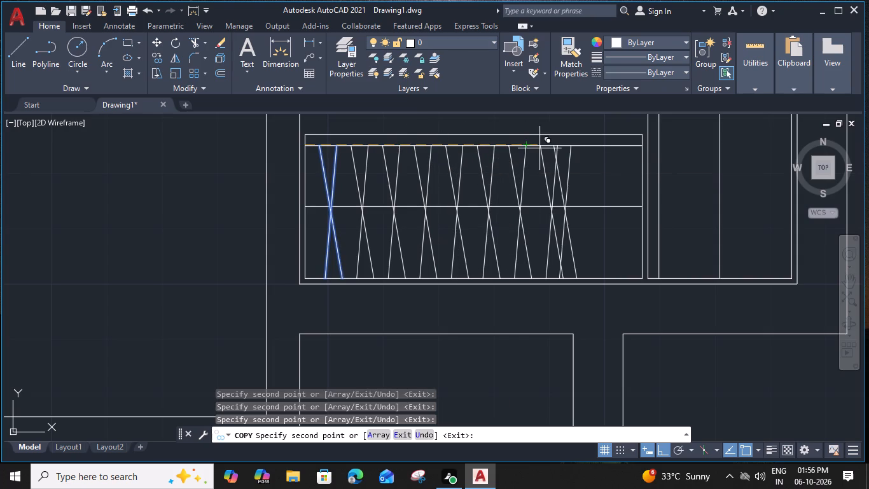
left_click(555, 148)
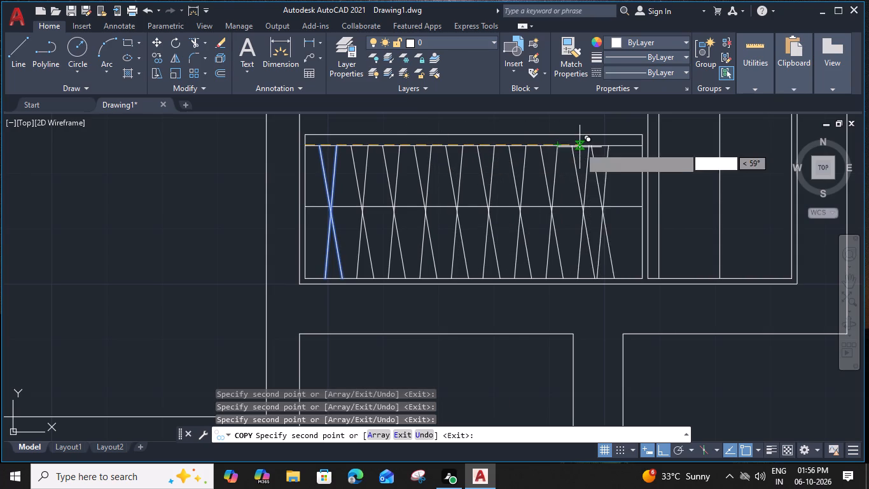
left_click(587, 147)
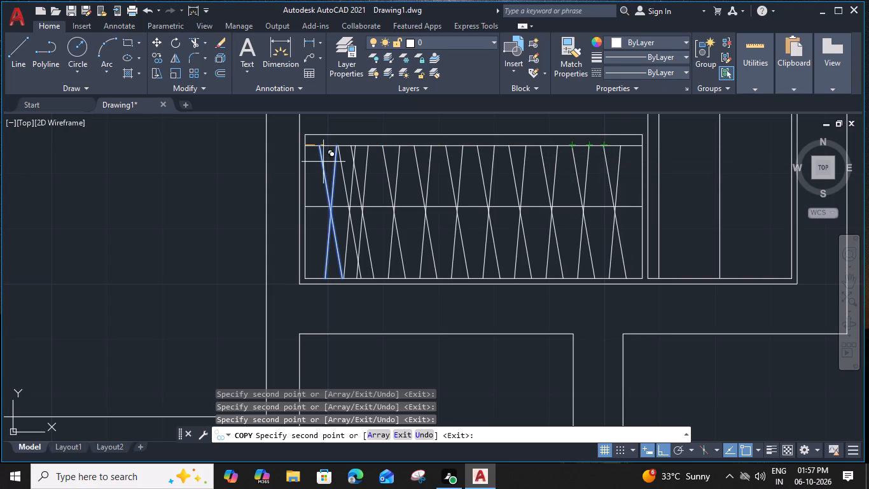
key("Escape")
Draw two slanted lines crossing each other at the east unit's south end, spanning between its inner west and east verticals.
middle_click_drag(688, 253, 609, 215)
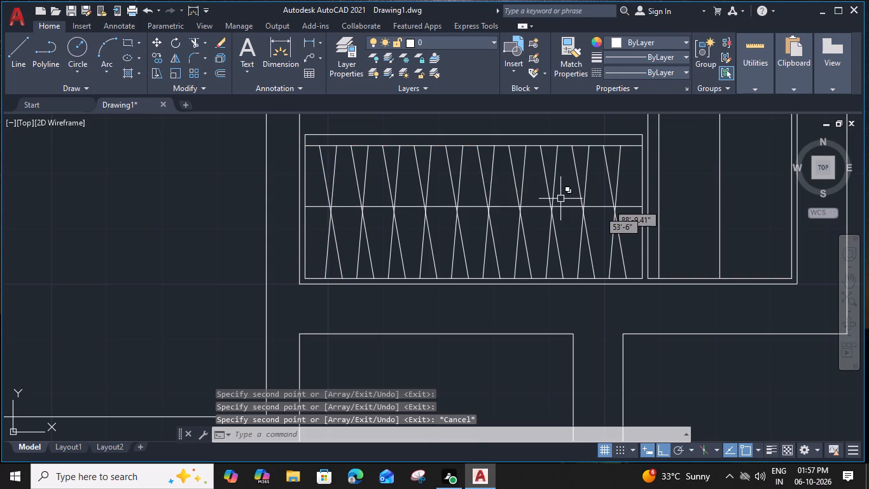
middle_click_drag(609, 215, 543, 289)
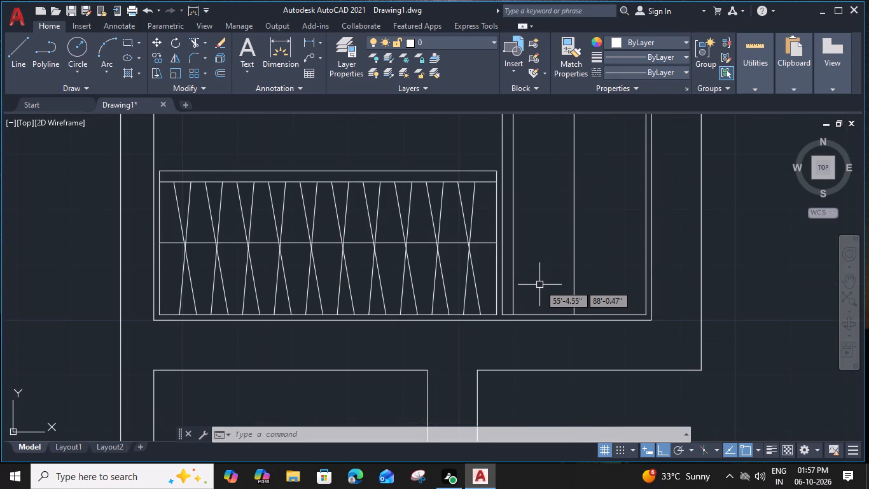
type("L")
key("space")
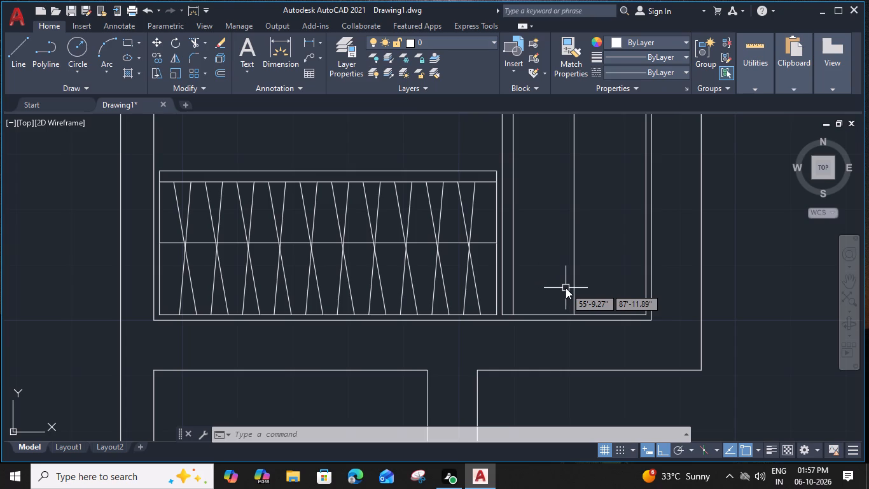
left_click(513, 313)
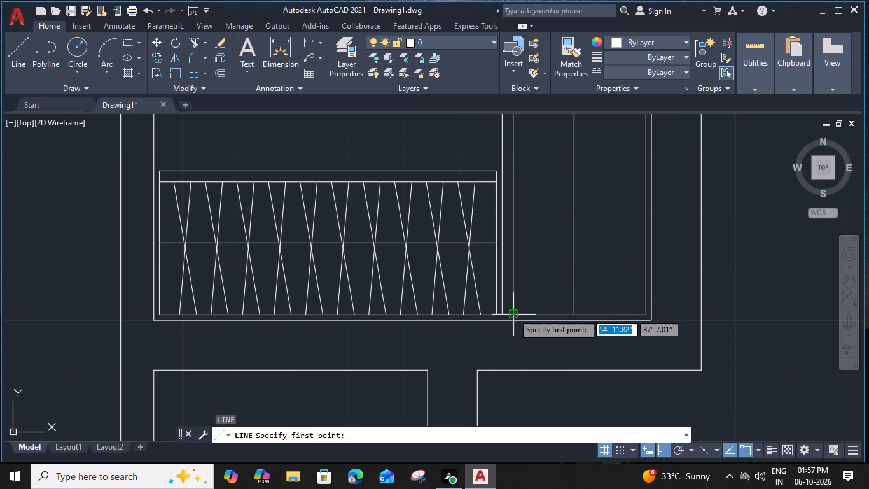
left_click(645, 248)
key("Escape")
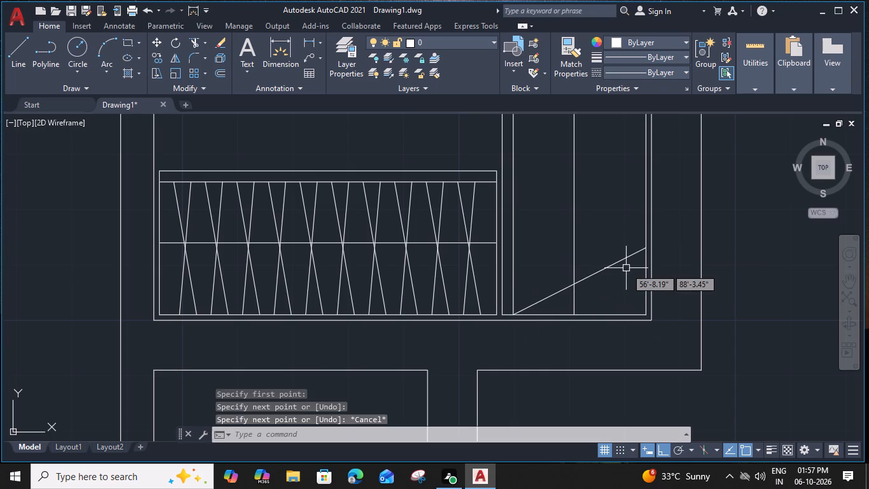
type("L")
key("space")
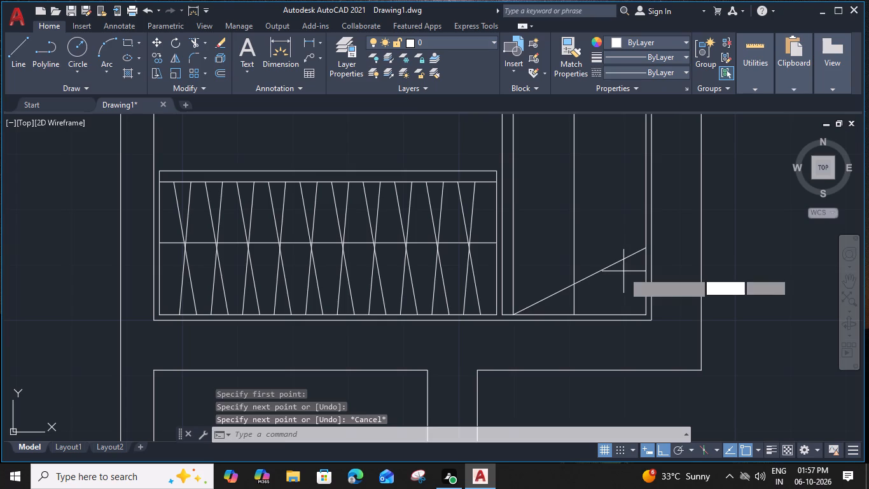
left_click_drag(646, 295, 637, 295)
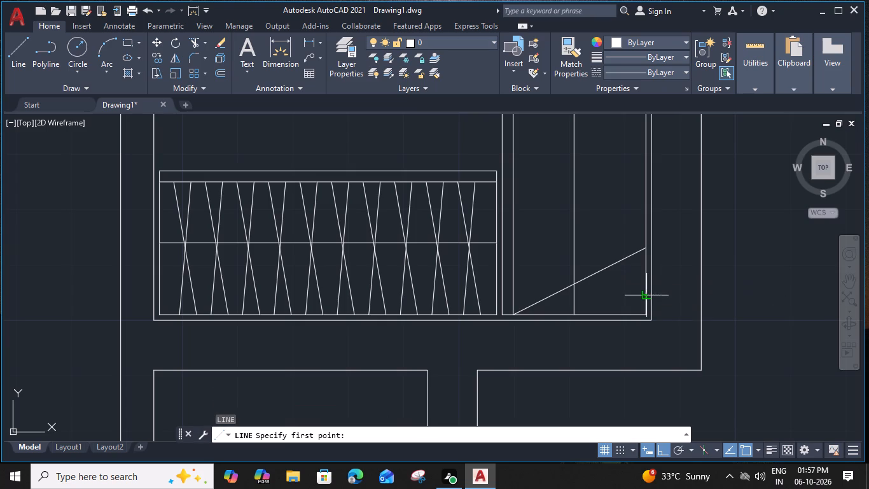
left_click(513, 287)
key("Escape")
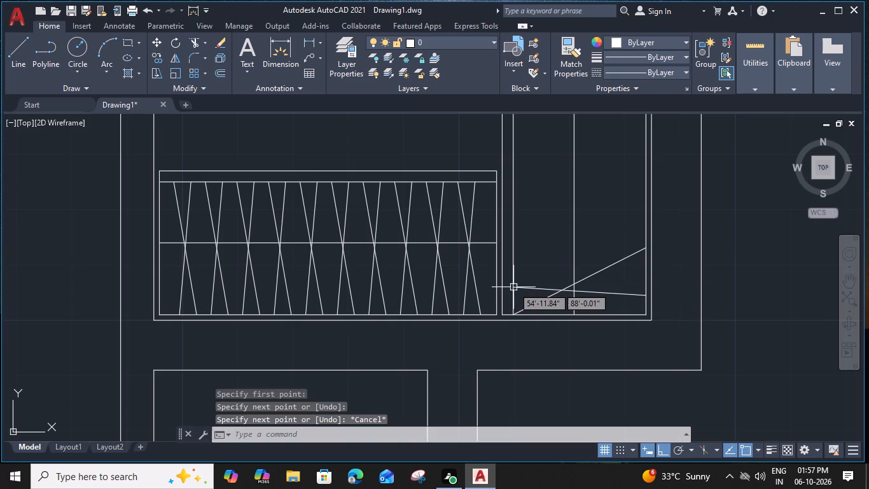
Copy the crossed pair of lines sixteen times northward from the east unit's south end, each copy starting at the previous pair's upper west endpoint.
left_click(621, 253)
left_click(595, 305)
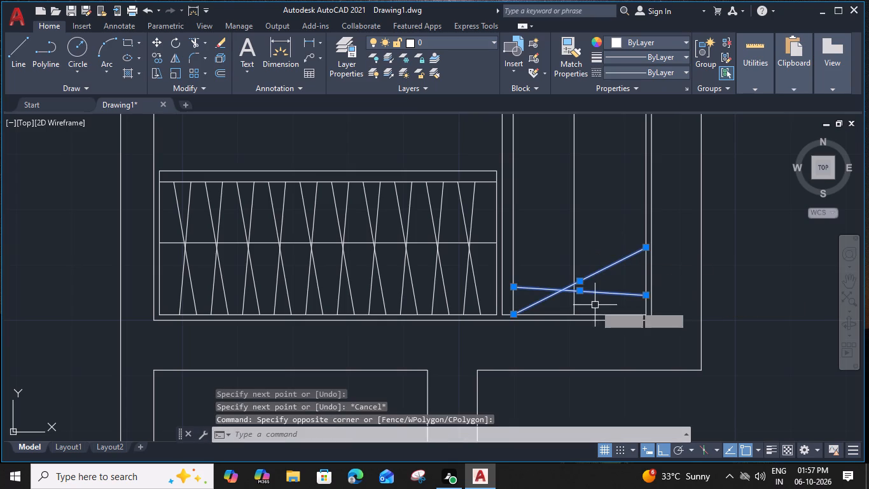
type("CO")
key("space")
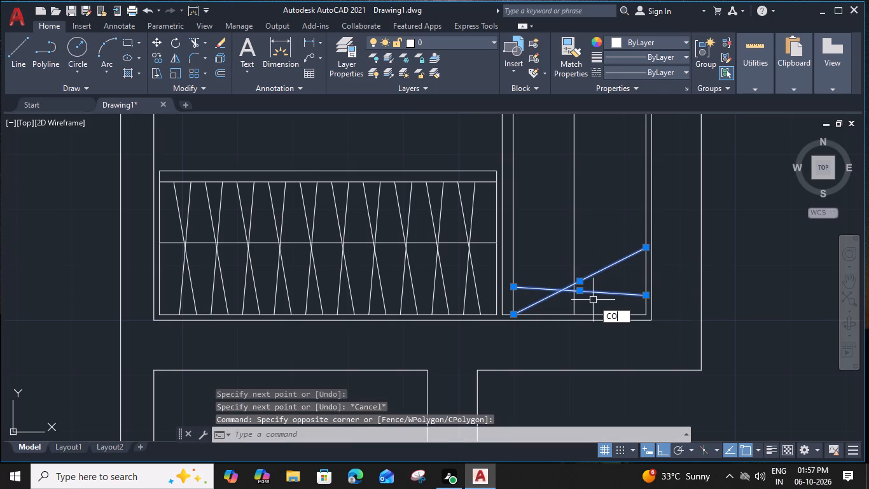
left_click(515, 314)
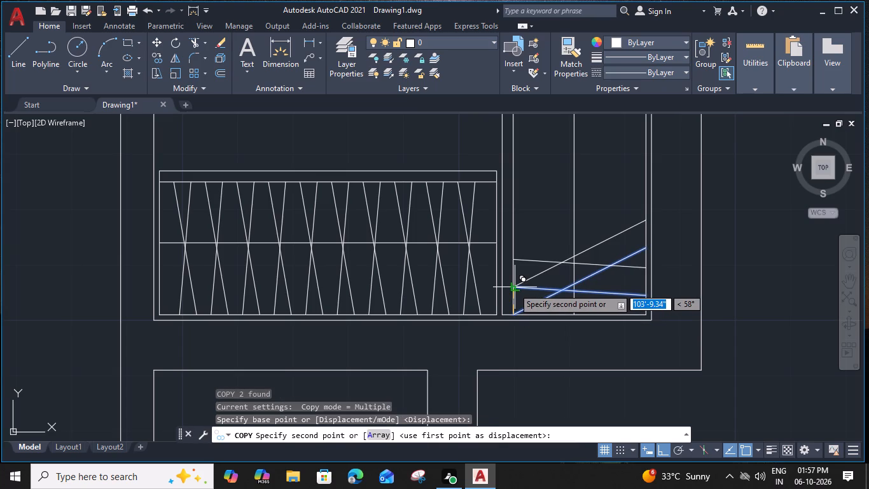
scroll(511, 288, "up", 2)
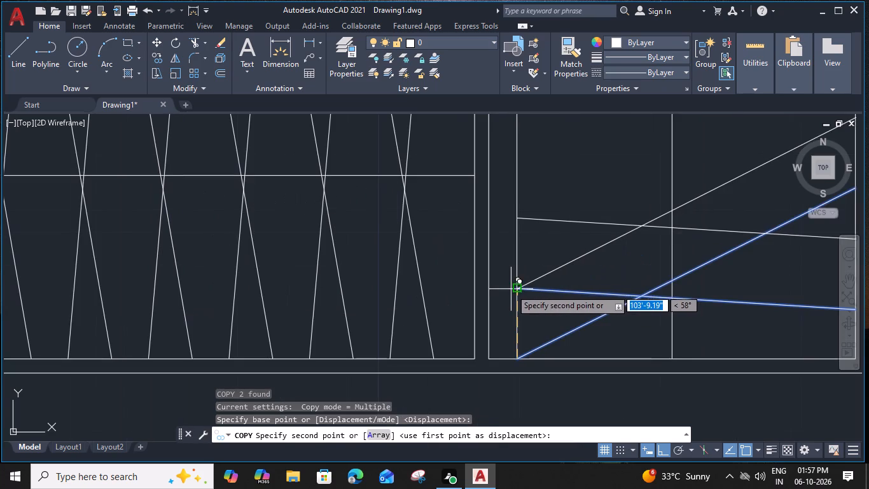
left_click(517, 292)
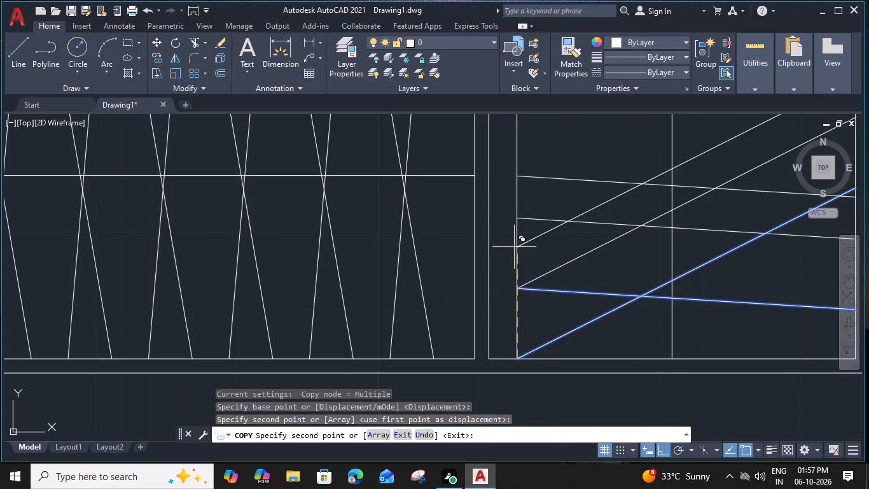
left_click(517, 220)
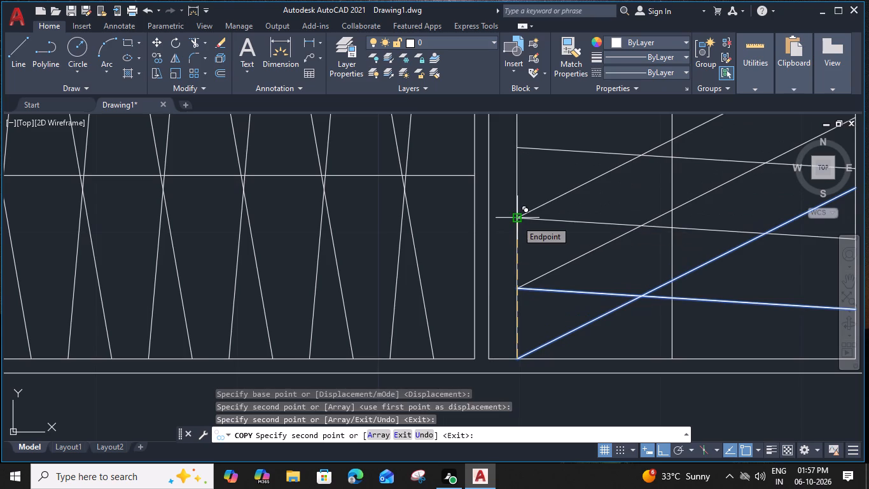
middle_click_drag(517, 213, 508, 293)
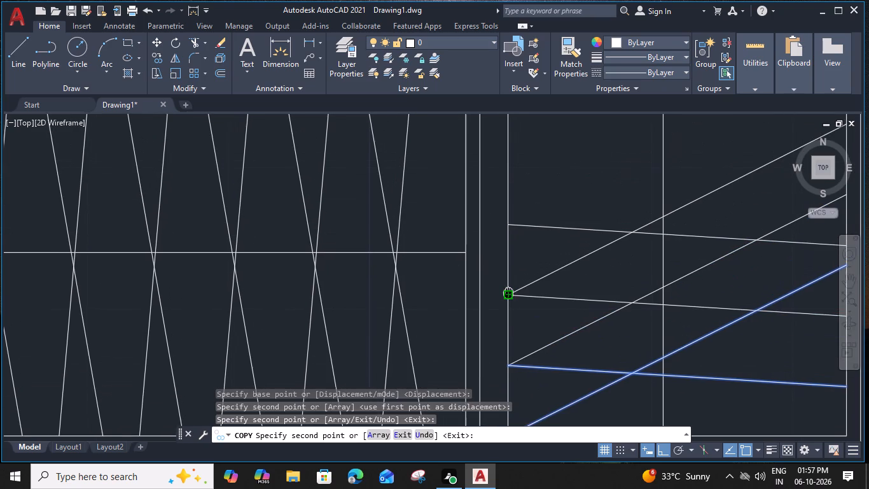
left_click(510, 229)
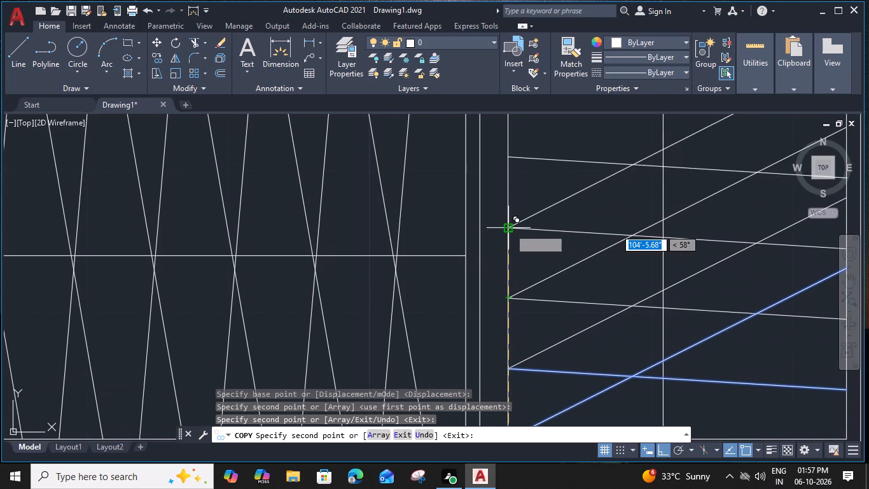
middle_click_drag(510, 159, 489, 260)
left_click(489, 260)
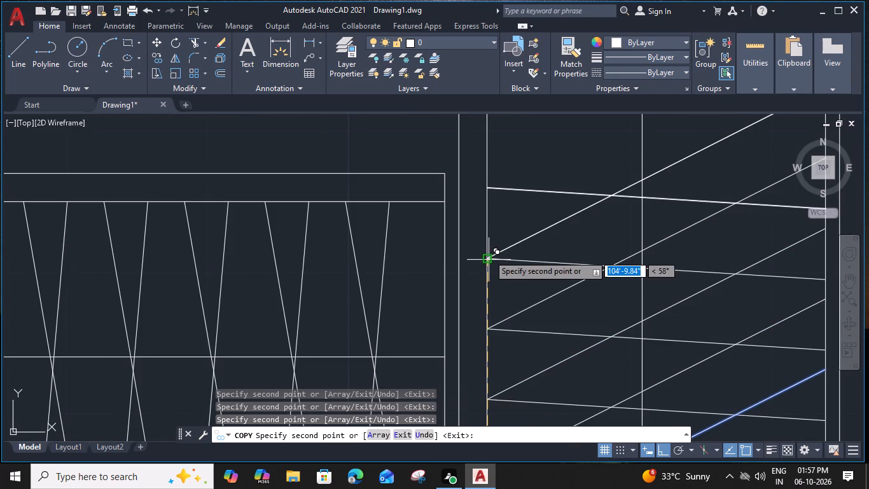
left_click(487, 190)
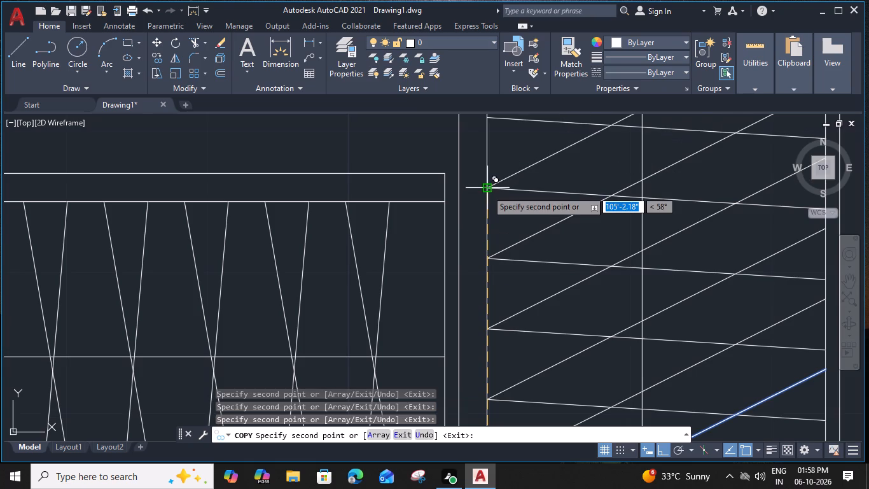
middle_click_drag(487, 183, 476, 276)
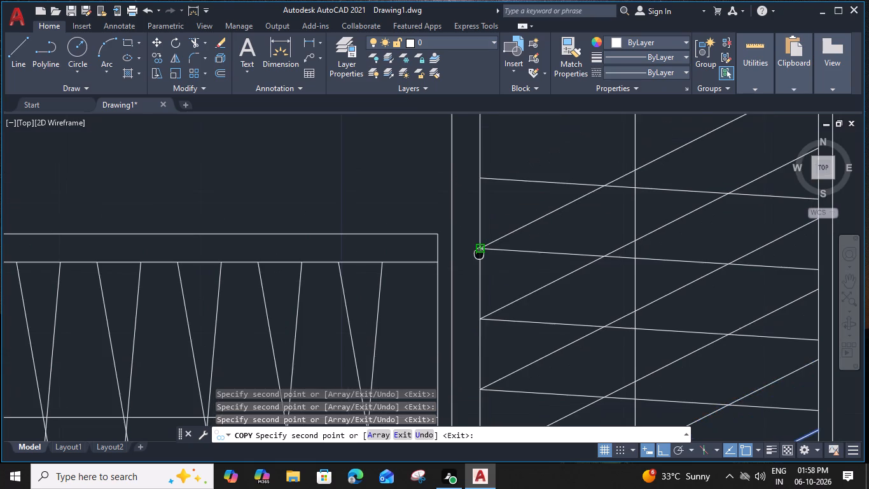
left_click(479, 209)
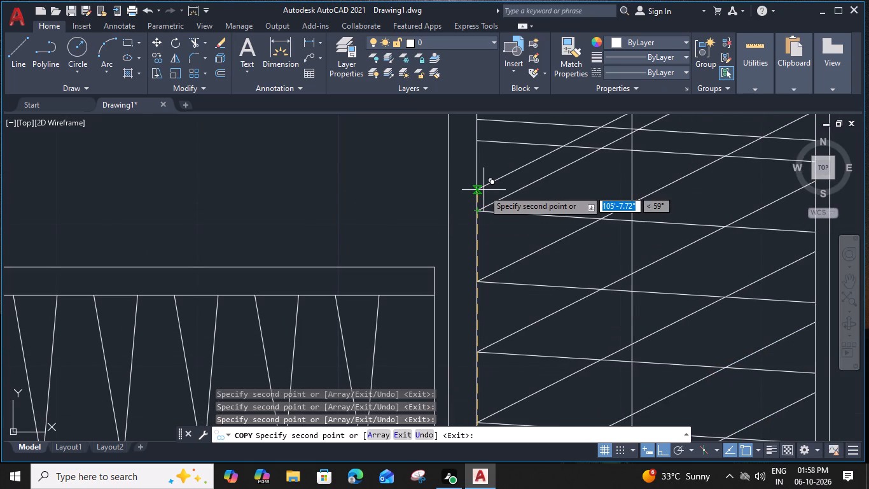
middle_click_drag(485, 173, 475, 278)
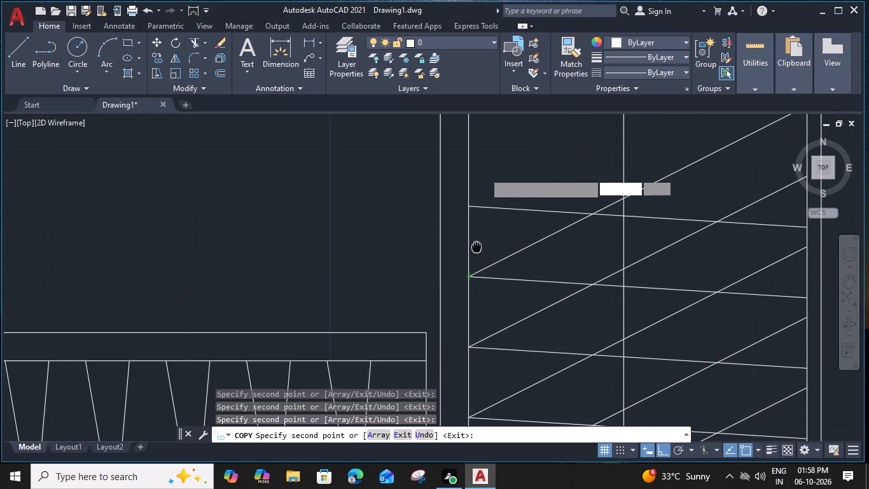
left_click(469, 248)
middle_click_drag(472, 206, 461, 305)
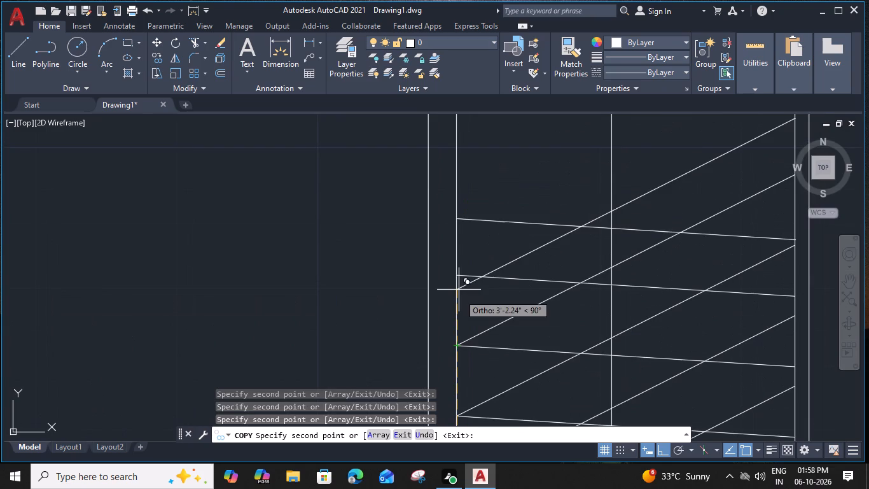
left_click(454, 273)
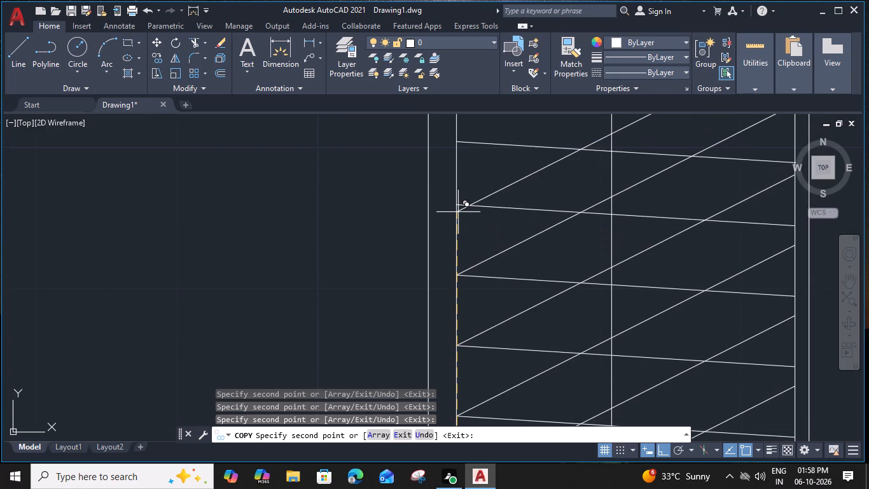
left_click(457, 203)
middle_click_drag(462, 173, 457, 202)
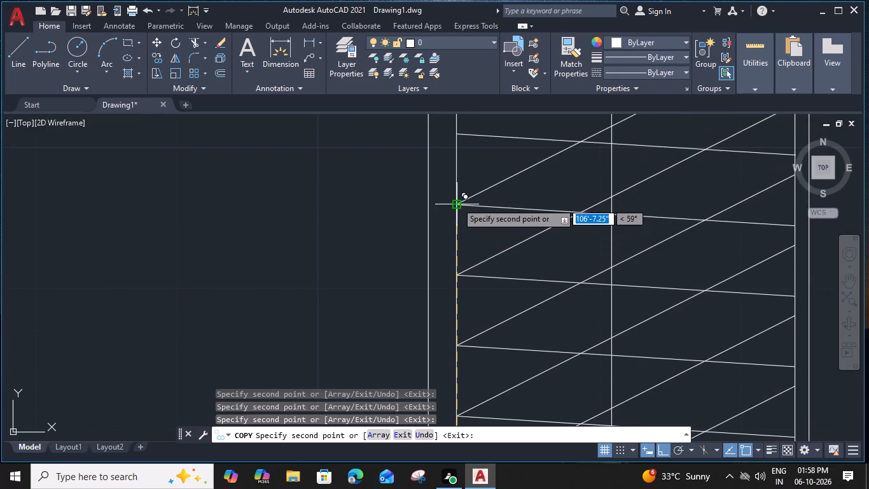
middle_click_drag(457, 202, 447, 330)
left_click(440, 293)
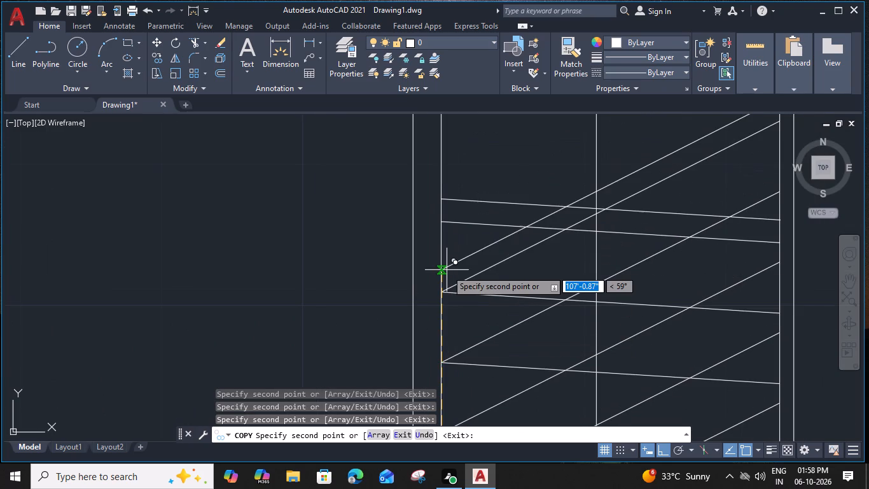
left_click(441, 222)
middle_click_drag(441, 222, 451, 365)
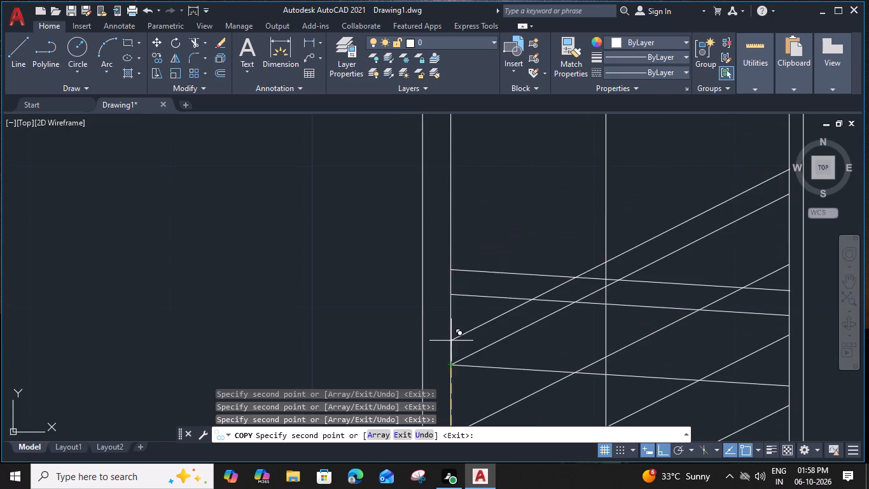
left_click(450, 292)
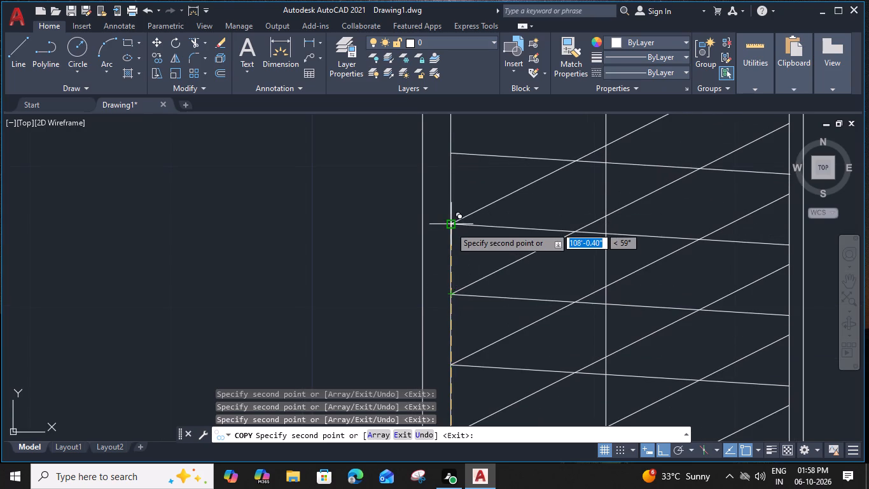
left_click(450, 227)
middle_click_drag(468, 344, 466, 359)
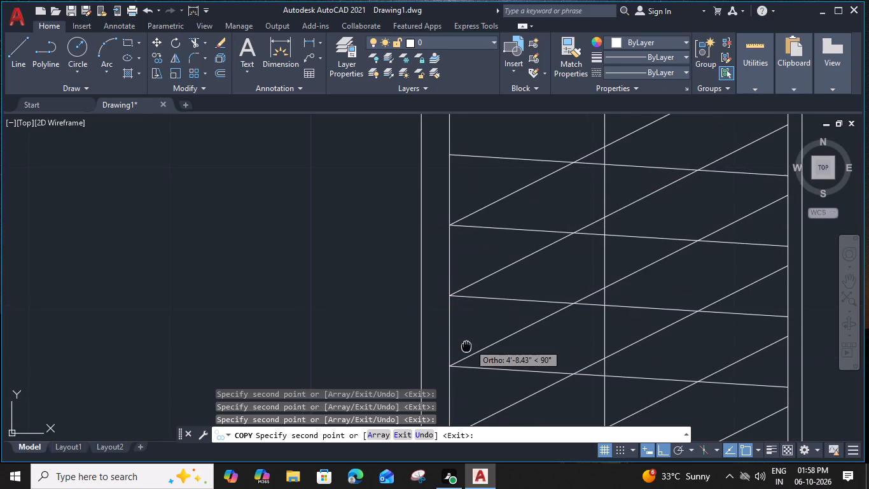
middle_click_drag(466, 359, 459, 488)
left_click(440, 306)
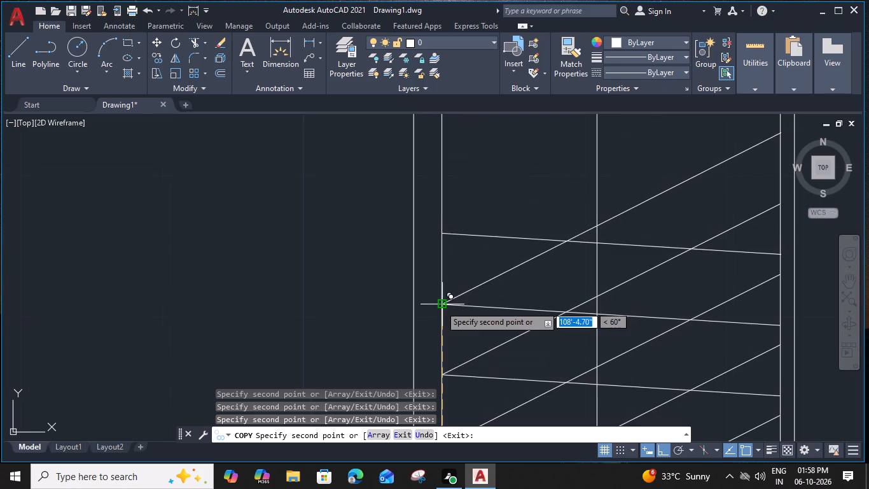
middle_click_drag(457, 300, 457, 344)
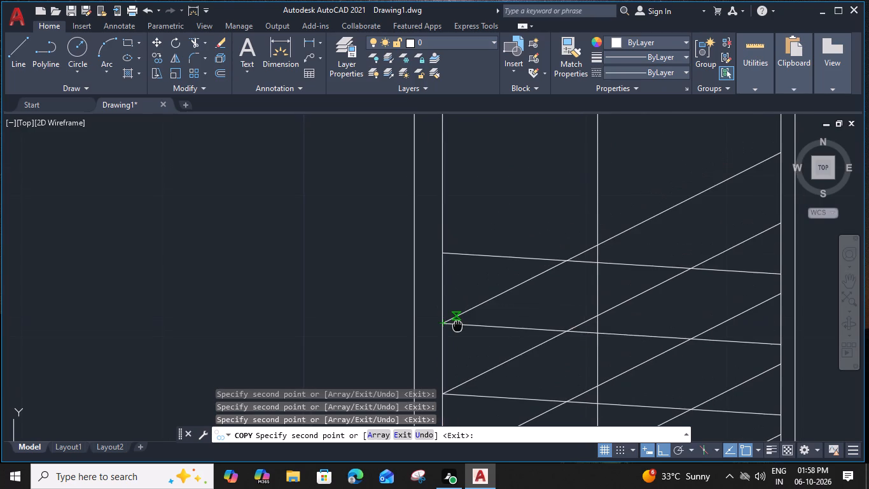
middle_click_drag(457, 344, 455, 454)
left_click(441, 391)
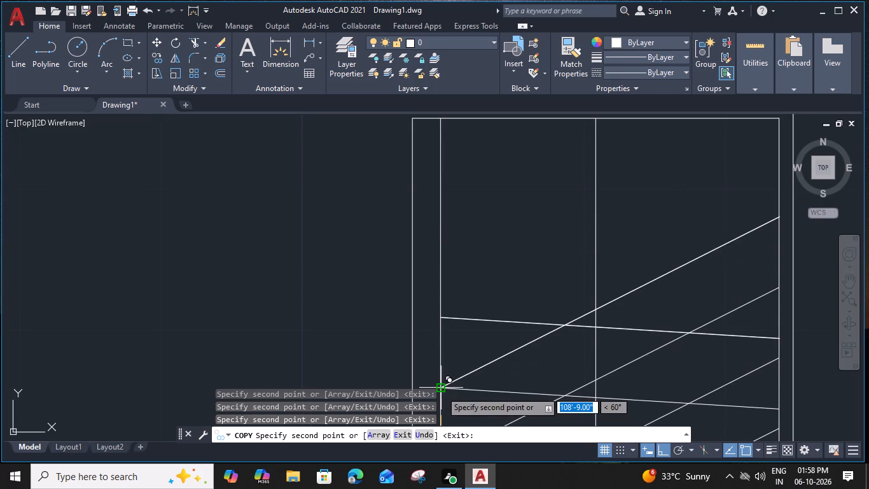
left_click(438, 319)
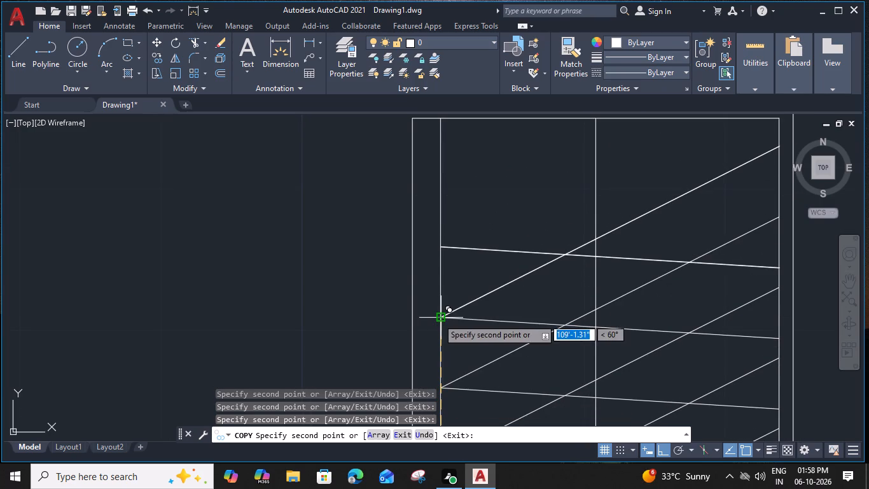
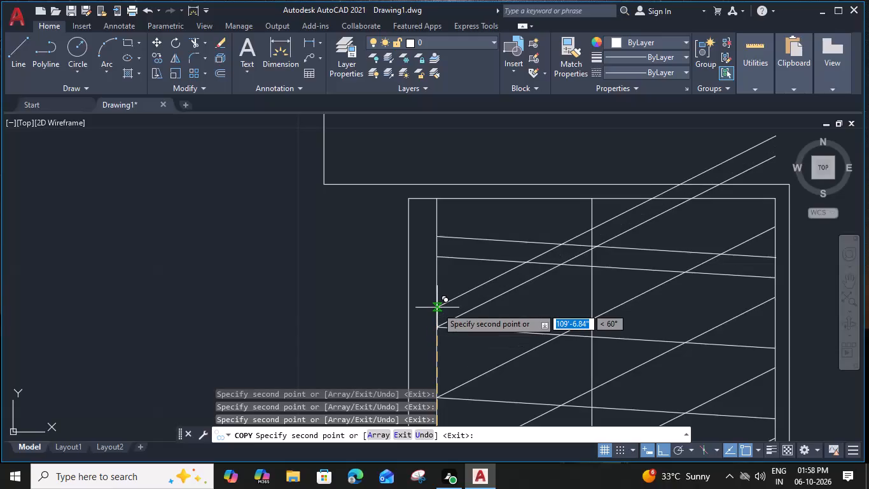
Place the last copy of the crossed pair at the east unit's north end and finish copying.
left_click(439, 257)
key("Escape")
Trim the hanger lines that overshoot the east unit's north edge line.
key("t")
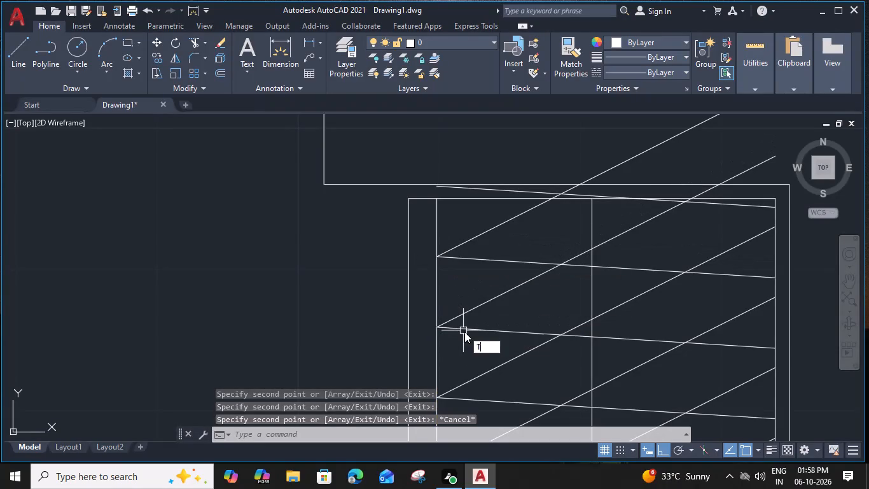
key("r")
key("space")
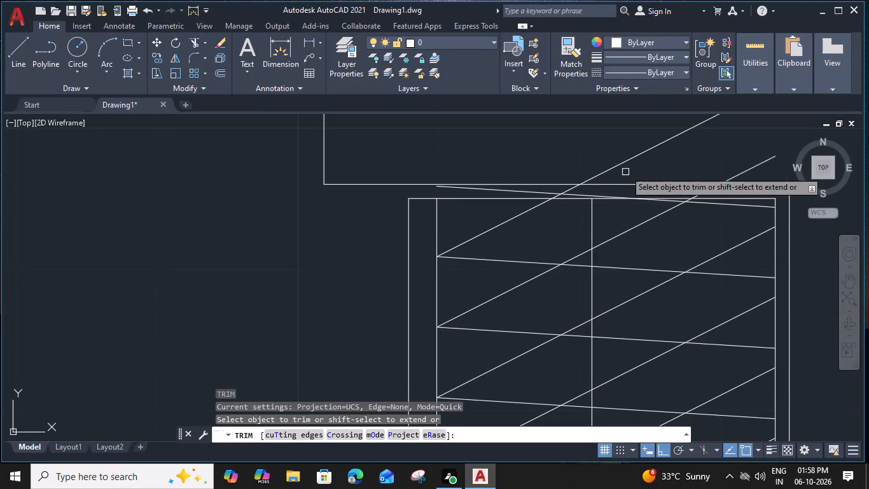
left_click(627, 164)
left_click(740, 174)
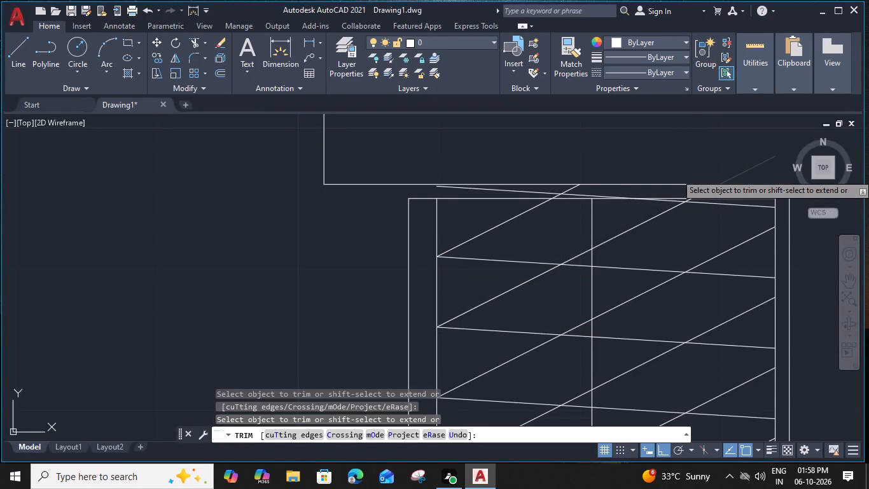
scroll(711, 196, "up", 2)
left_click(702, 183)
scroll(625, 199, "down", 1)
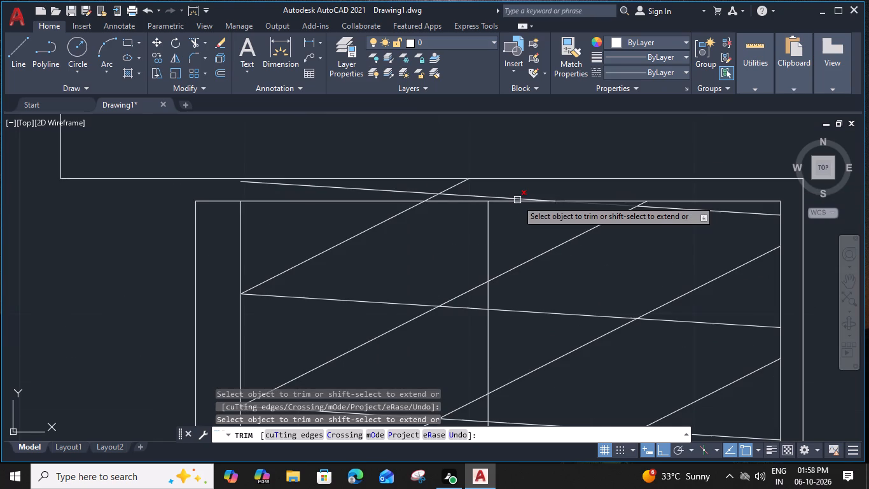
left_click(451, 189)
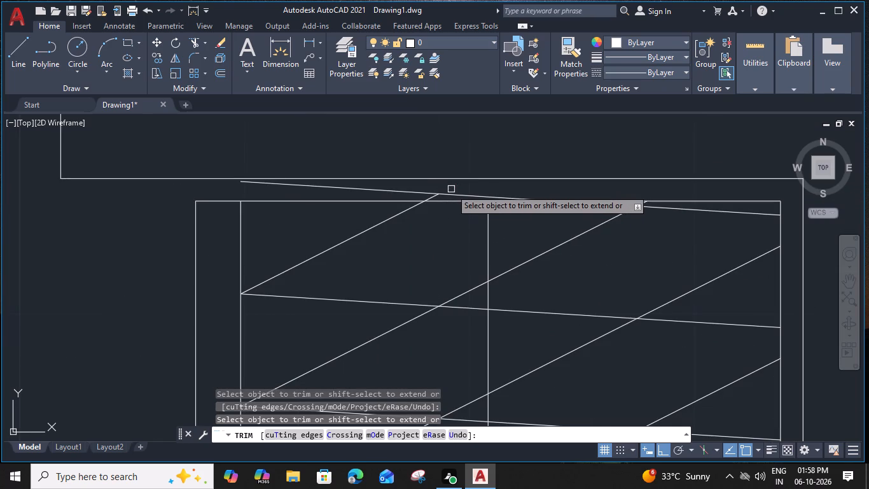
left_click(425, 193)
left_click(450, 194)
left_click(437, 194)
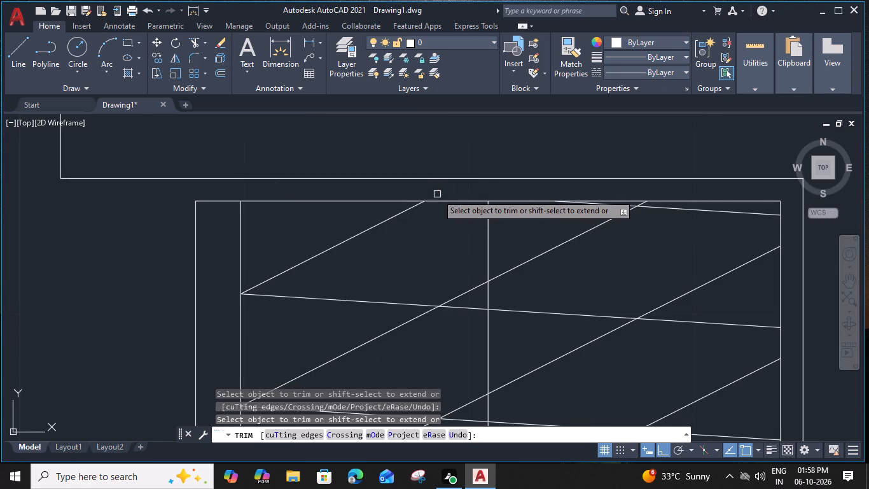
key("Escape")
Offset the inner east and north wall lines 1" inward in the room north of the southwest bathroom.
scroll(625, 266, "down", 4)
middle_click_drag(636, 299, 632, 272)
scroll(612, 212, "up", 4)
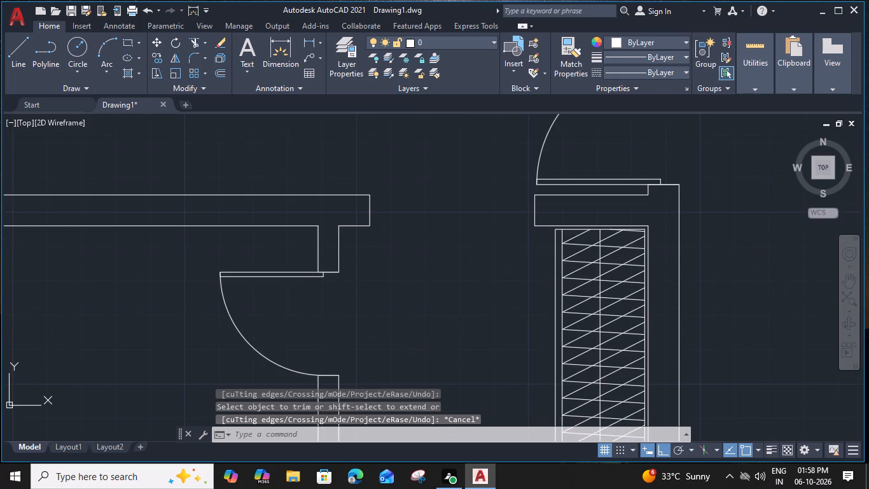
scroll(642, 304, "down", 3)
middle_click_drag(644, 321, 620, 170)
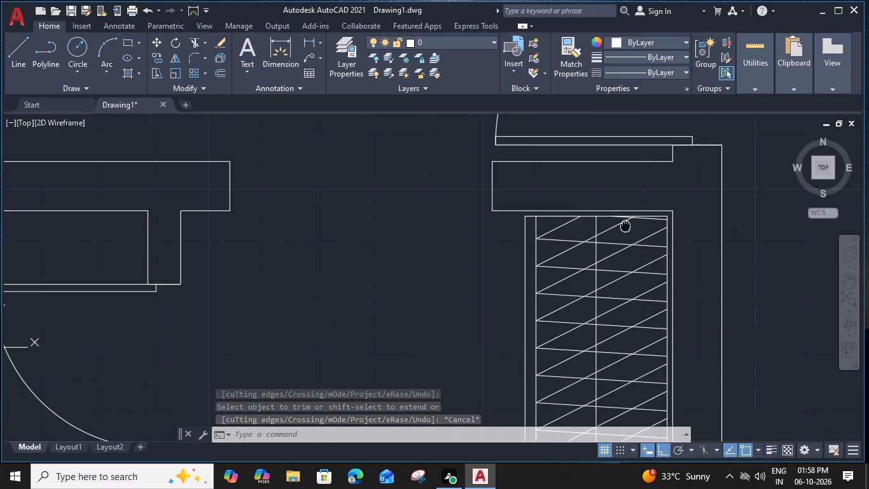
scroll(615, 207, "down", 2)
middle_click_drag(611, 264, 611, 241)
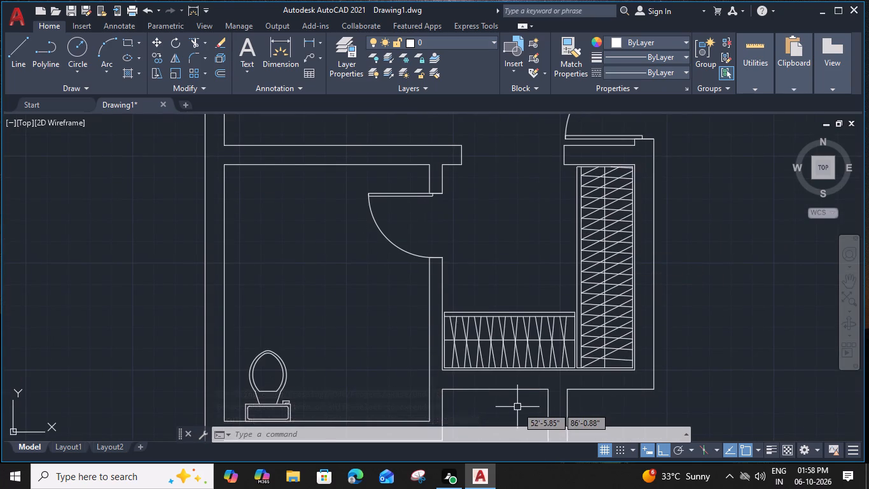
scroll(494, 276, "down", 1)
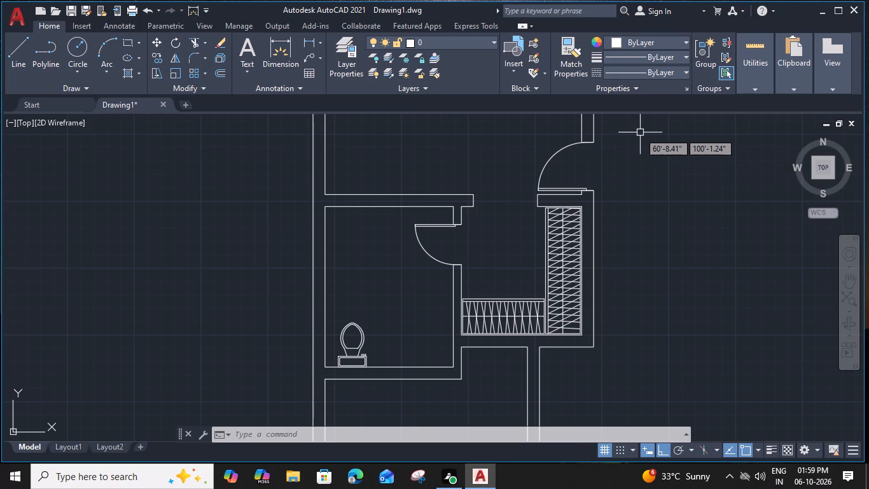
middle_click_drag(515, 257, 571, 223)
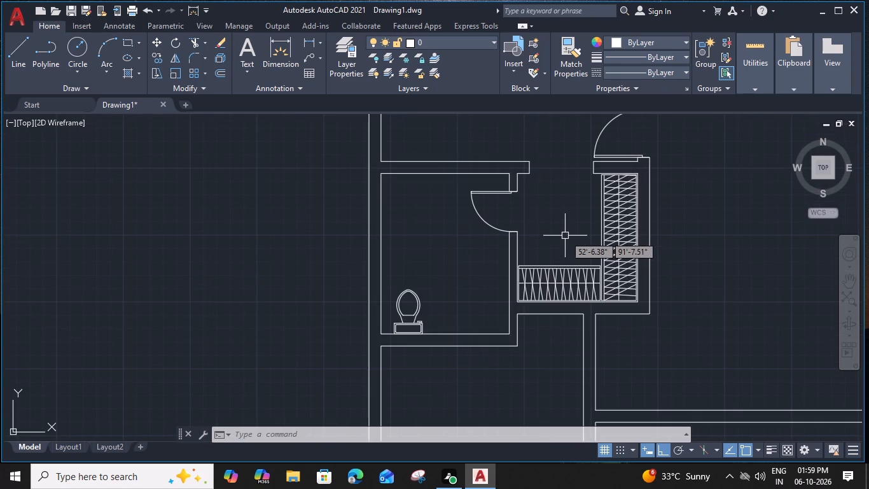
middle_click_drag(538, 333, 551, 297)
scroll(551, 297, "down", 1)
middle_click_drag(573, 205, 530, 415)
scroll(561, 273, "up", 1)
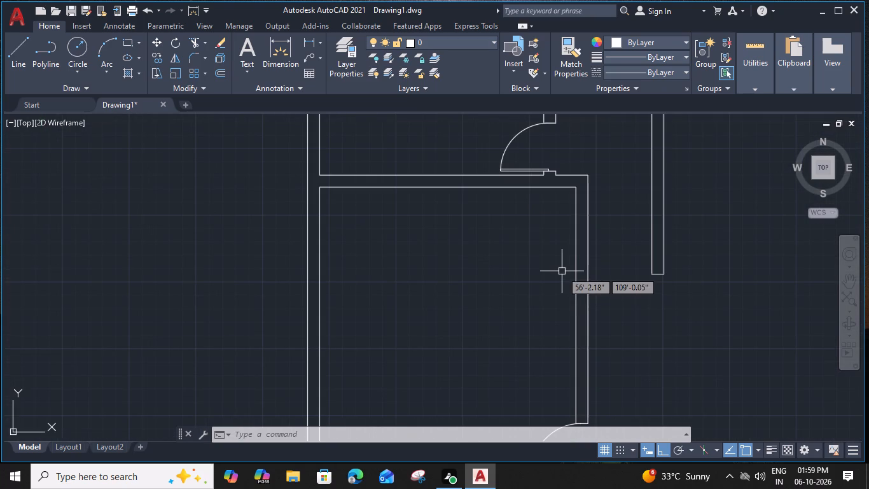
left_click(575, 253)
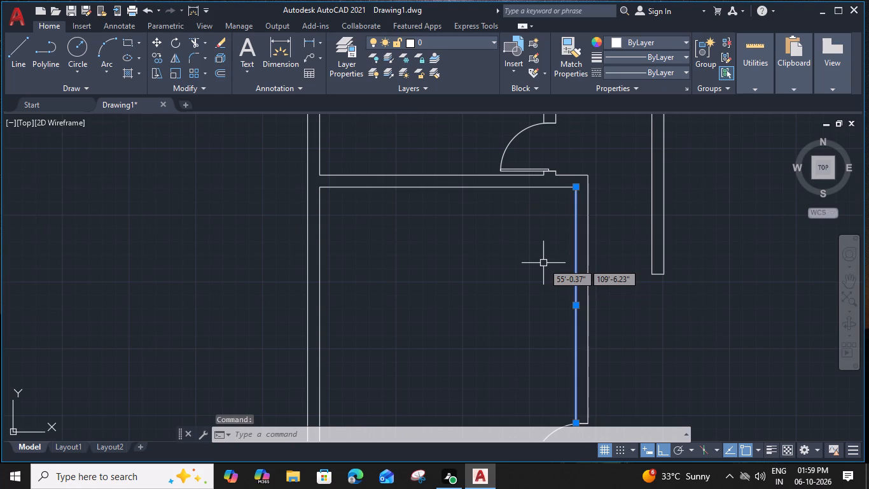
type("O")
key("space")
key("1")
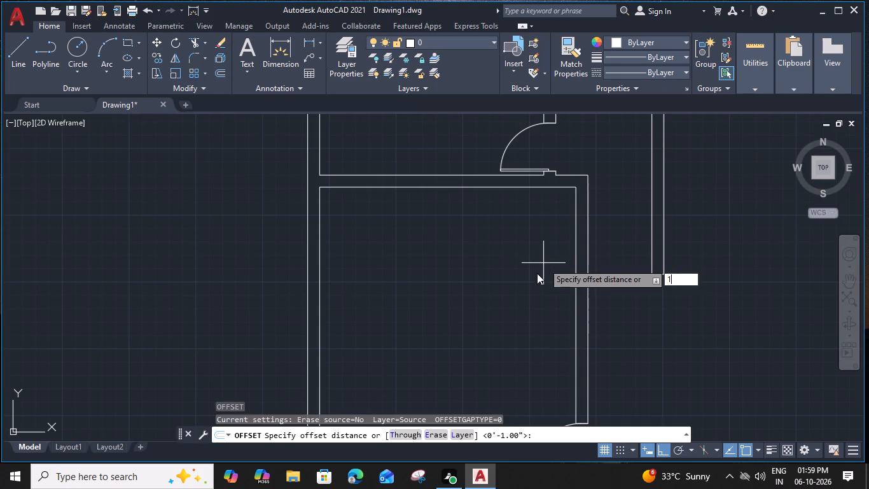
key("shift+quotedbl")
key("Return")
left_click(543, 263)
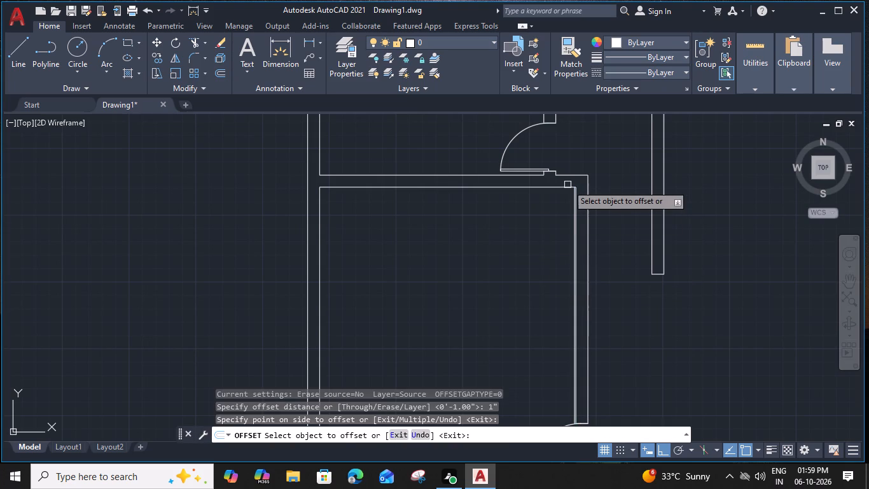
left_click(567, 187)
left_click(556, 244)
Offset the new east line 2' westward, and offset the resulting line a further 2" west for the unit's front.
scroll(576, 201, "up", 1)
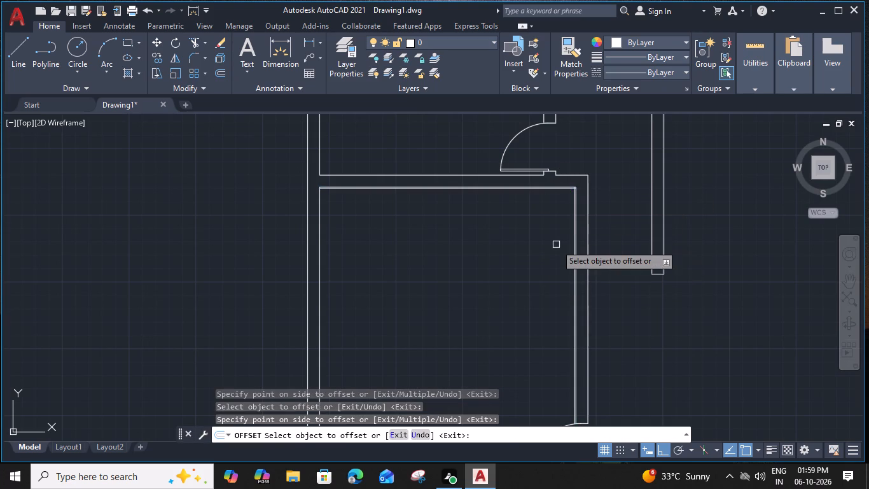
scroll(574, 210, "up", 2)
left_click(570, 196)
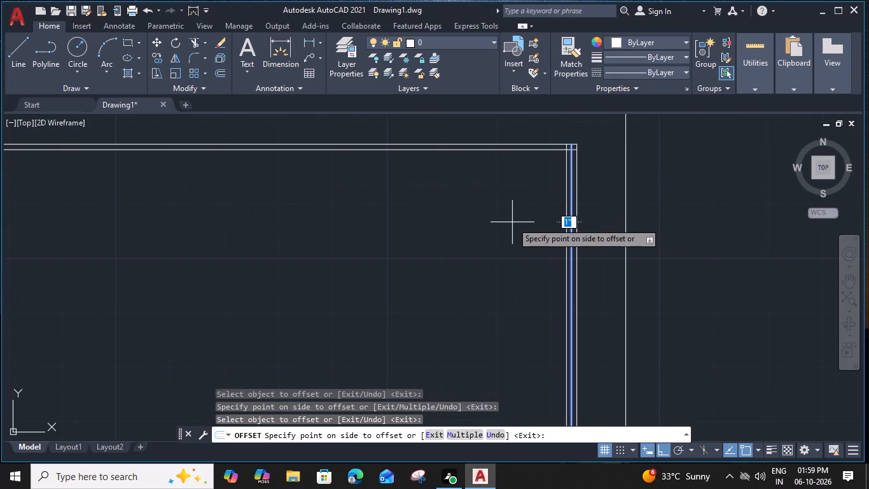
type("2'")
key("space")
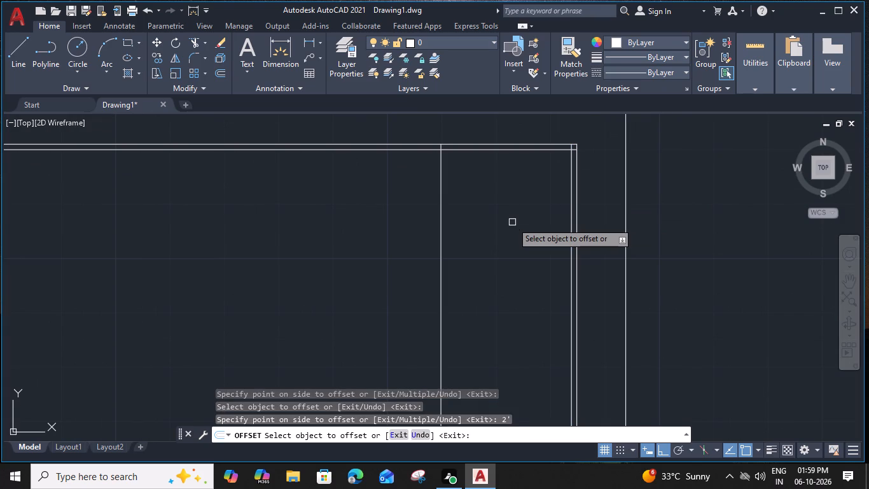
left_click(440, 196)
key("2")
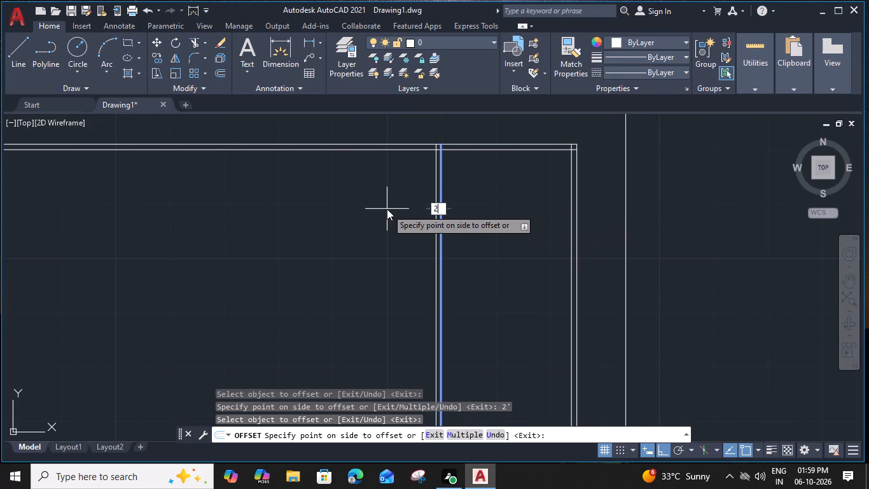
key("shift+quotedbl")
key("Return")
key("Escape")
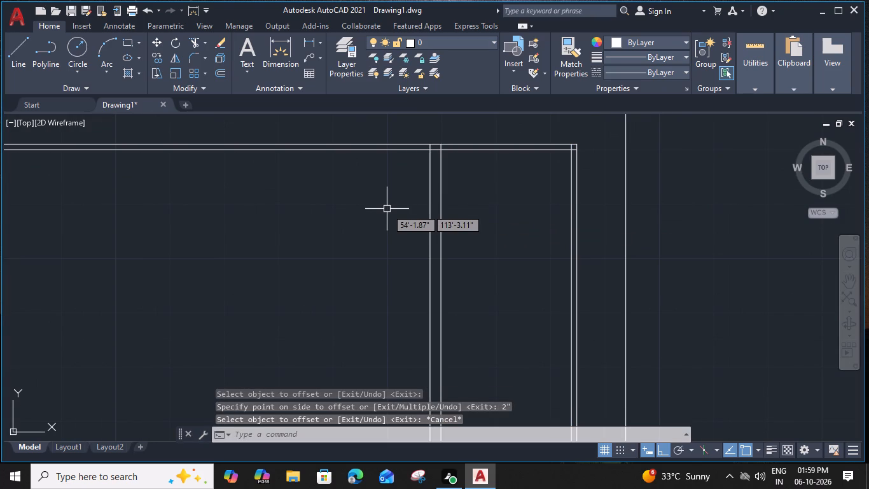
Trim the offset lines at the new unit's north corners and remove the north line's remainder west of the unit.
type("TR")
key("space")
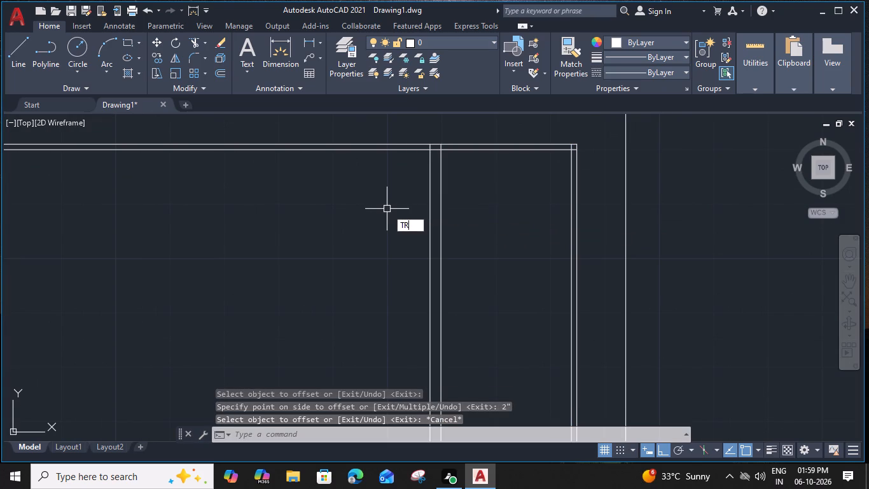
scroll(590, 148, "up", 3)
left_click(544, 152)
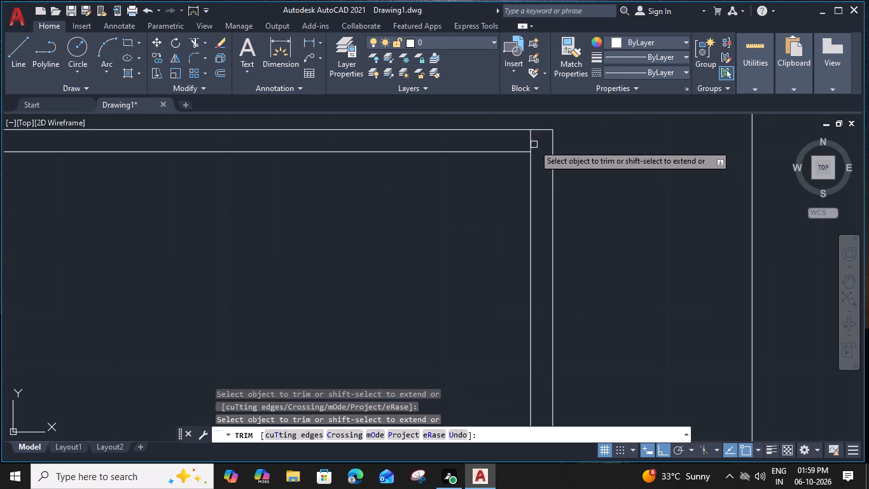
left_click(533, 145)
scroll(533, 145, "down", 2)
middle_click_drag(436, 185, 631, 208)
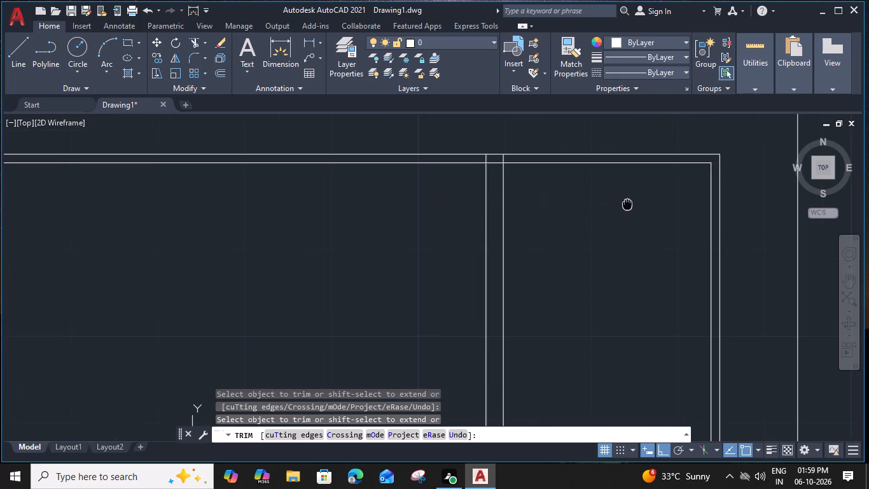
scroll(522, 168, "up", 2)
left_click(512, 163)
left_click(525, 165)
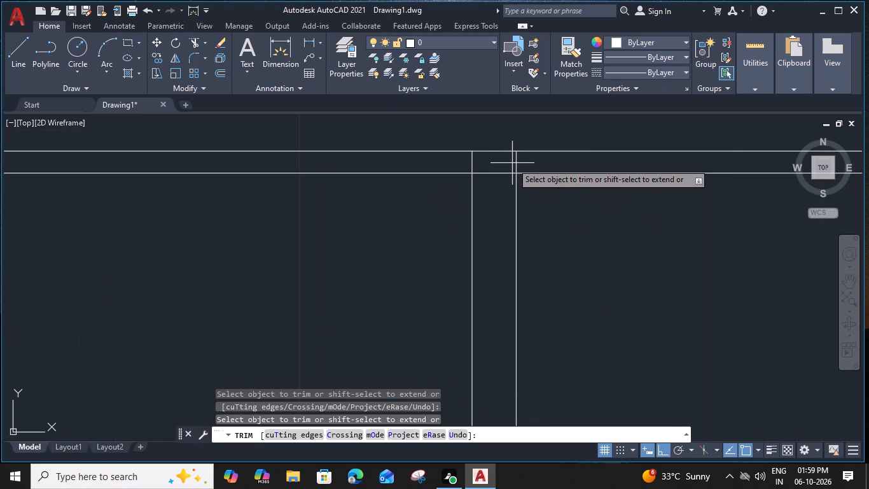
left_click(473, 160)
left_click(450, 167)
left_click(433, 225)
scroll(433, 225, "down", 4)
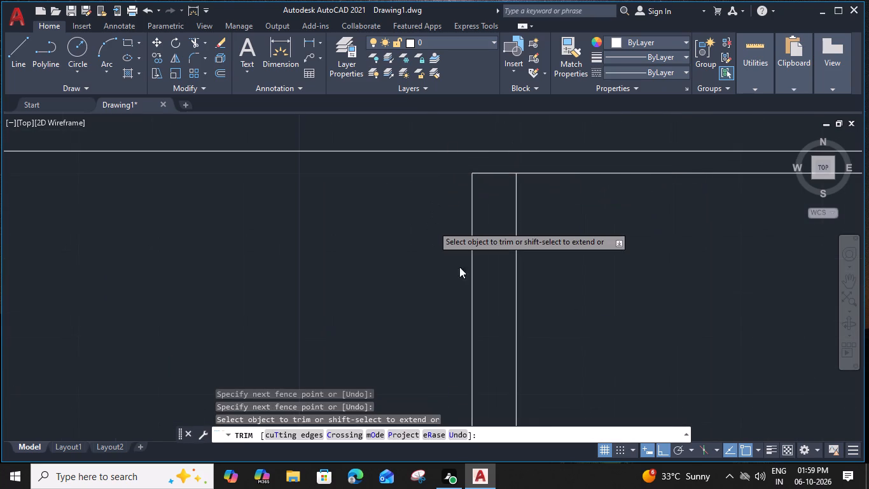
scroll(518, 332, "down", 2)
middle_click_drag(501, 322, 522, 176)
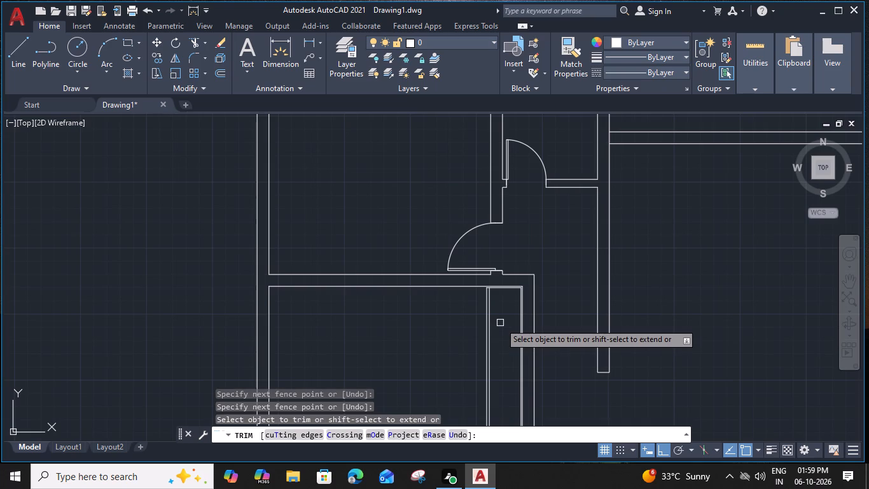
key("Escape")
Draw a horizontal line from the new unit's back line to its outer front line, north of the room's door.
scroll(543, 286, "up", 1)
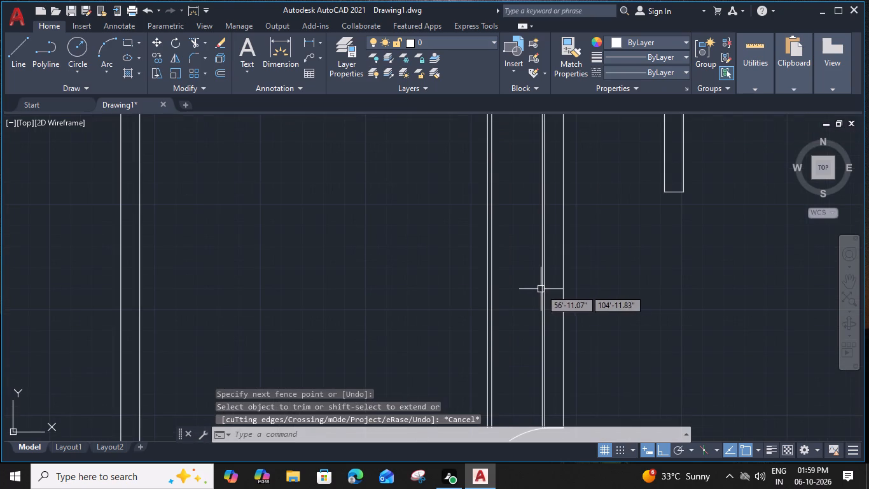
scroll(544, 282, "up", 1)
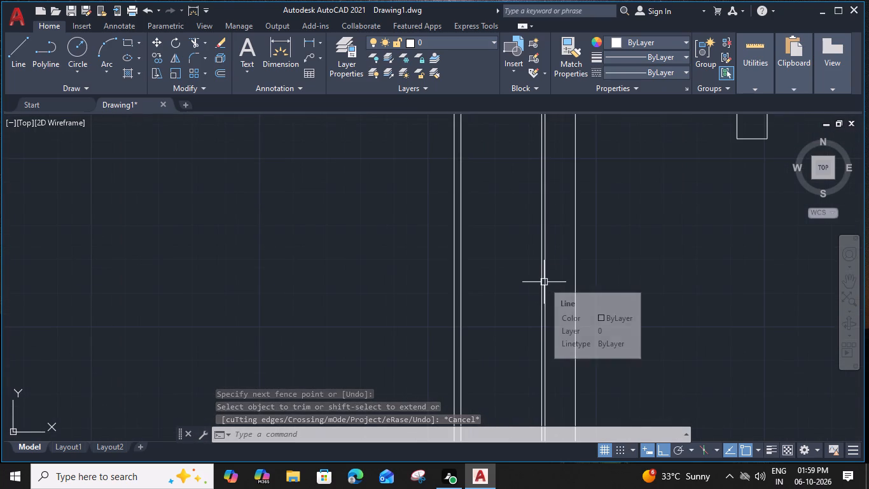
type("L")
key("space")
left_click(541, 281)
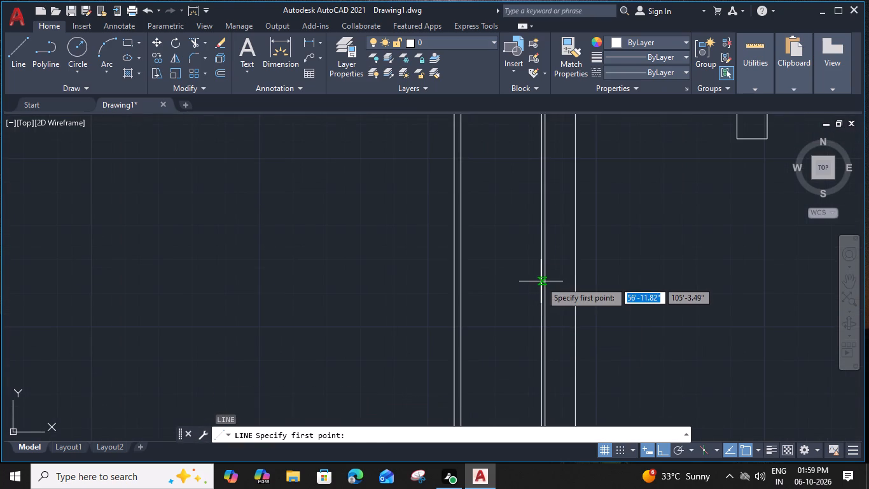
left_click(452, 280)
key("Escape")
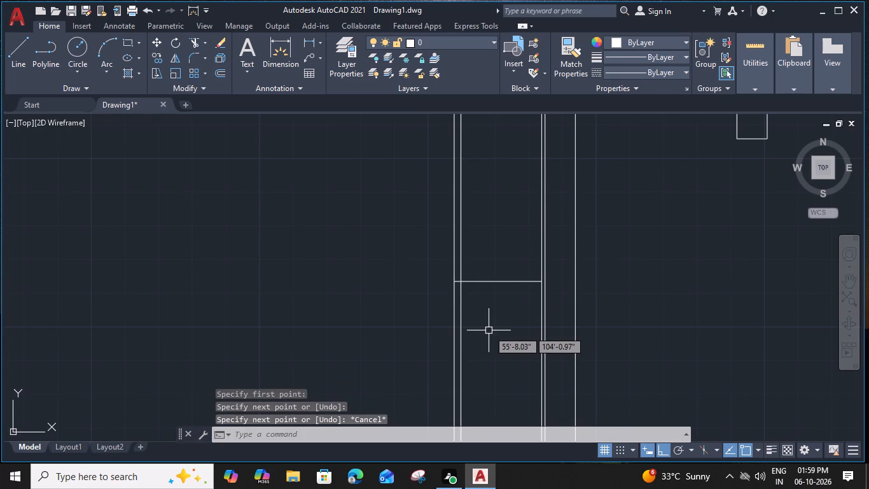
Trim the new unit's back line and both front lines south of the horizontal closing line.
middle_click_drag(488, 288, 492, 240)
key("t")
type("R")
key("space")
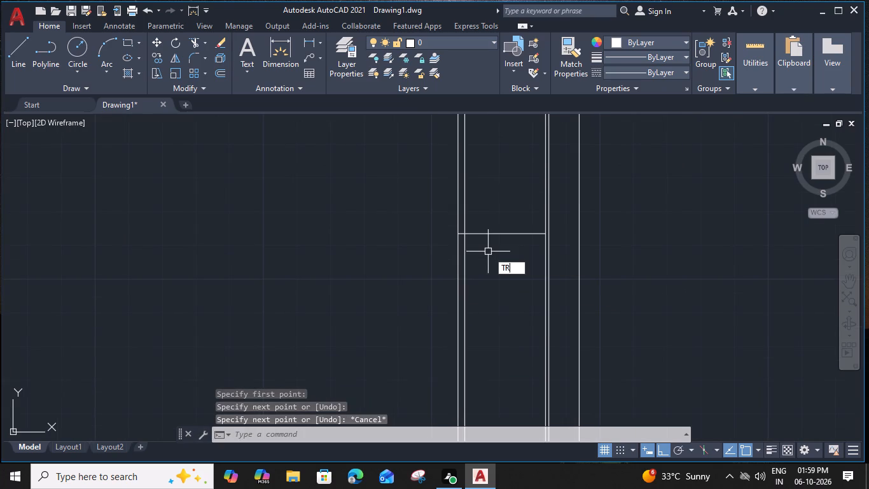
scroll(542, 246, "up", 1)
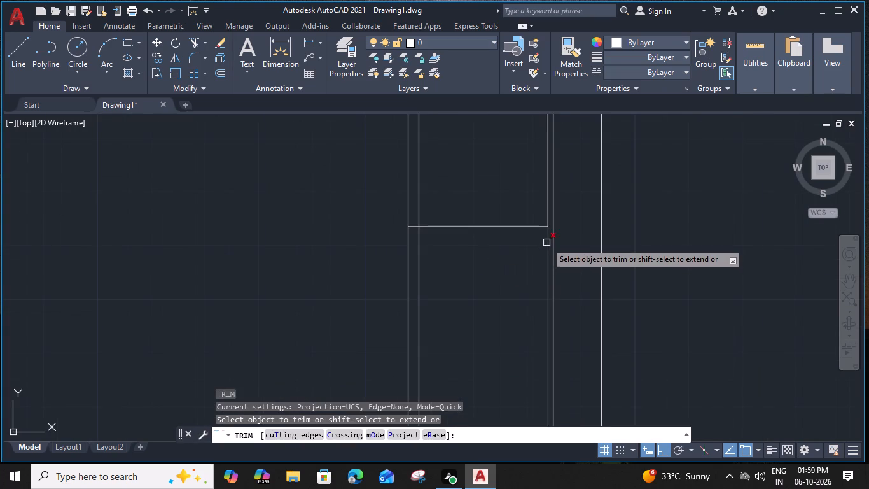
left_click(546, 243)
left_click(418, 244)
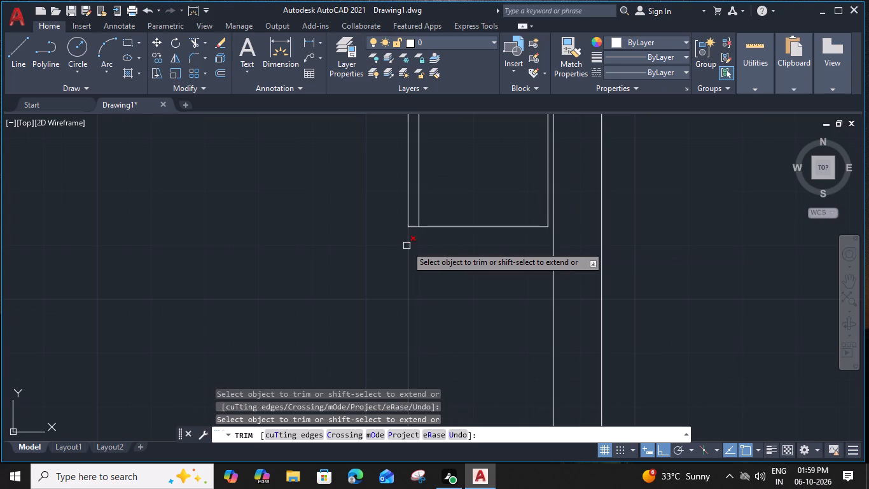
left_click(407, 246)
key("Escape")
scroll(409, 245, "down", 3)
middle_click_drag(428, 274, 487, 362)
scroll(487, 238, "up", 1)
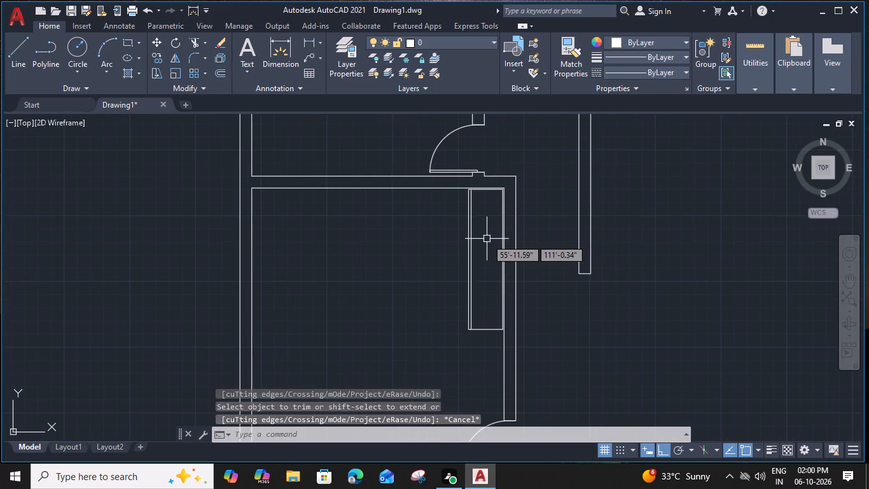
Draw a vertical hanging-rod line down the middle of the new unit, from its north line to its south closing line.
key("l")
key("space")
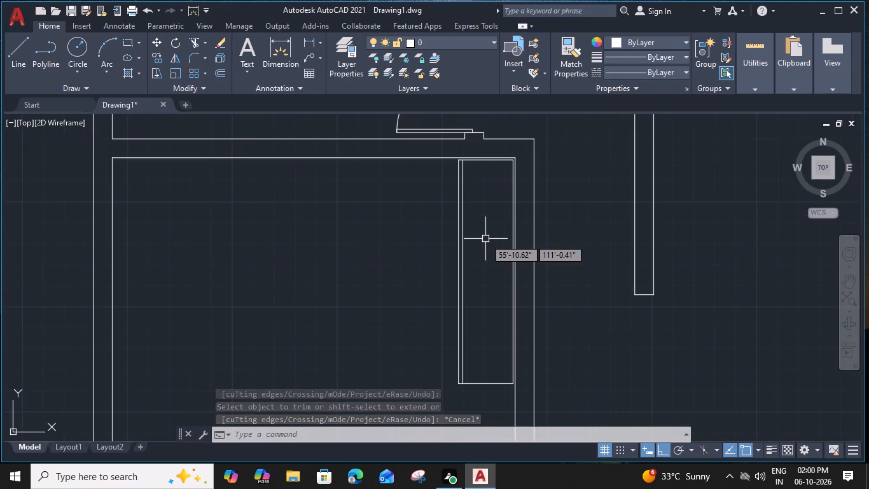
scroll(491, 176, "up", 1)
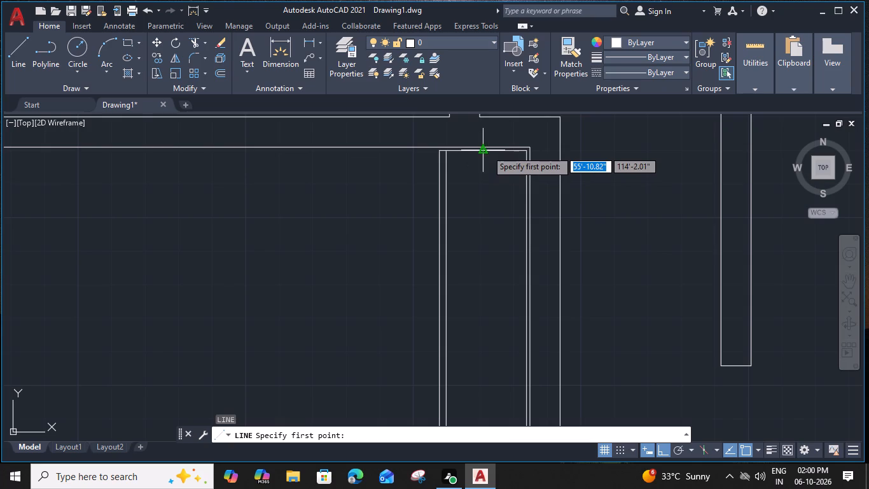
left_click(487, 150)
middle_click_drag(465, 346, 489, 225)
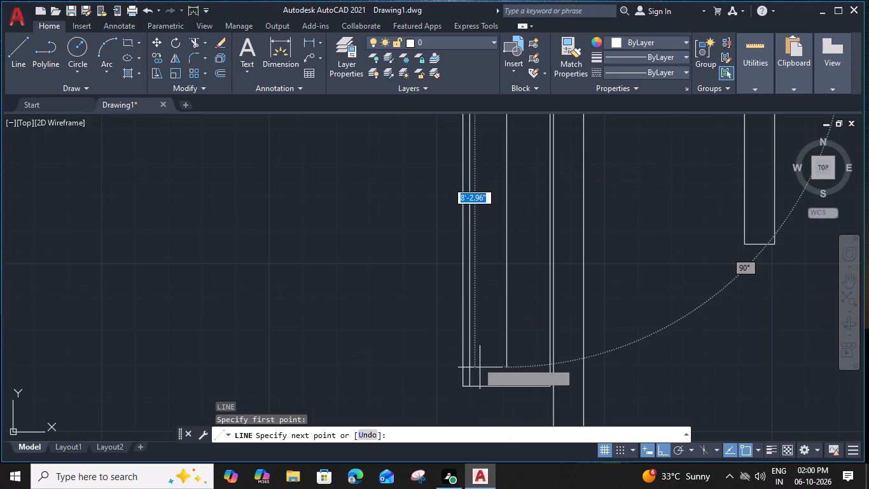
left_click(505, 388)
key("Escape")
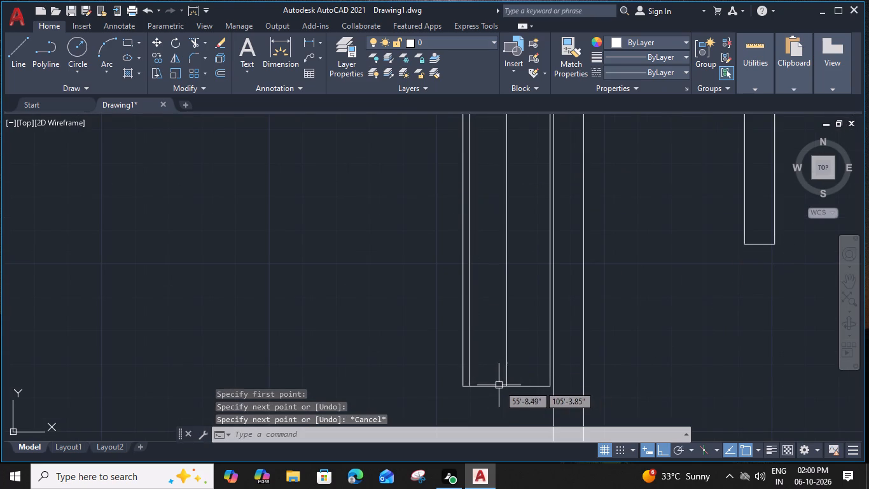
Draw two crossing slanted hanger lines between the unit's inner front line and back line at its south end.
type("L")
key("space")
left_click(468, 386)
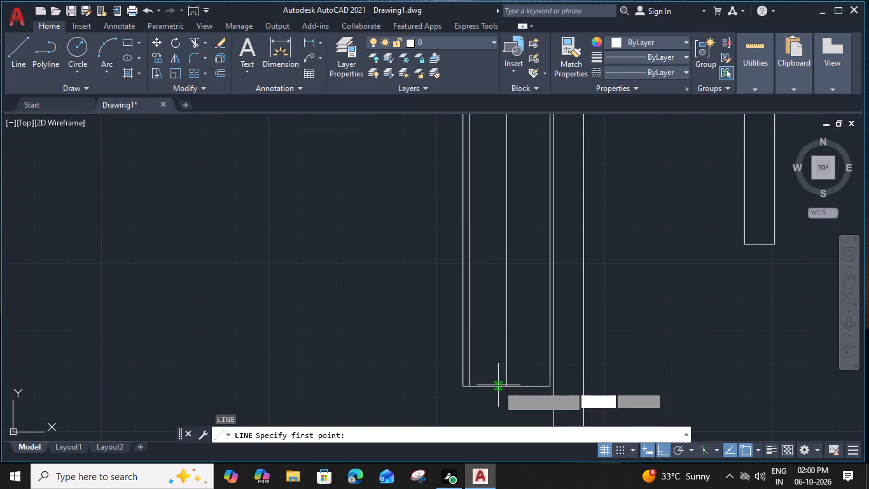
left_click(549, 350)
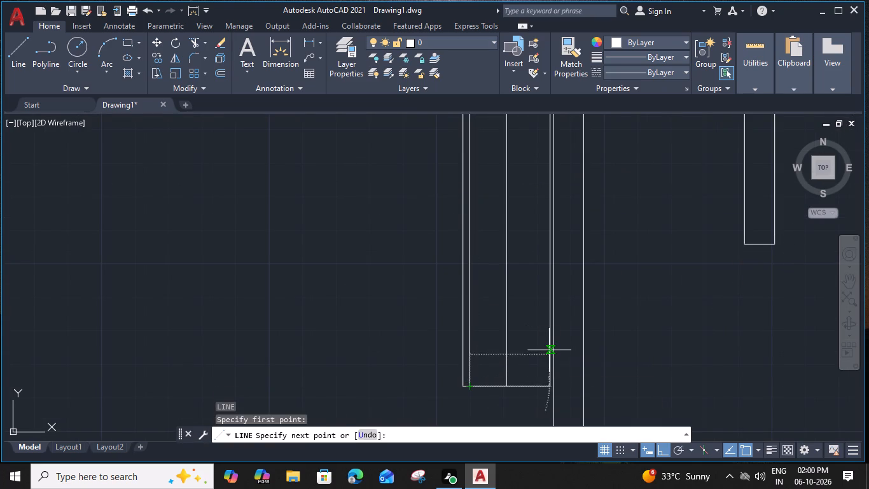
key("Escape")
type("L")
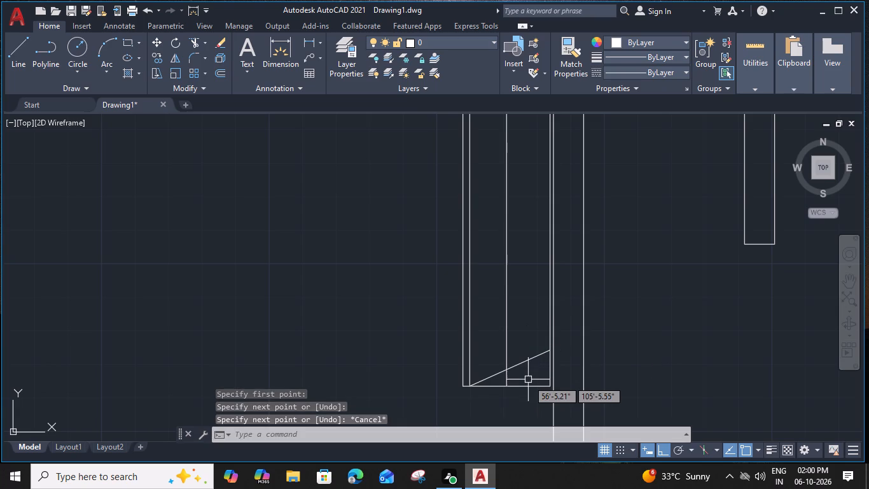
key("space")
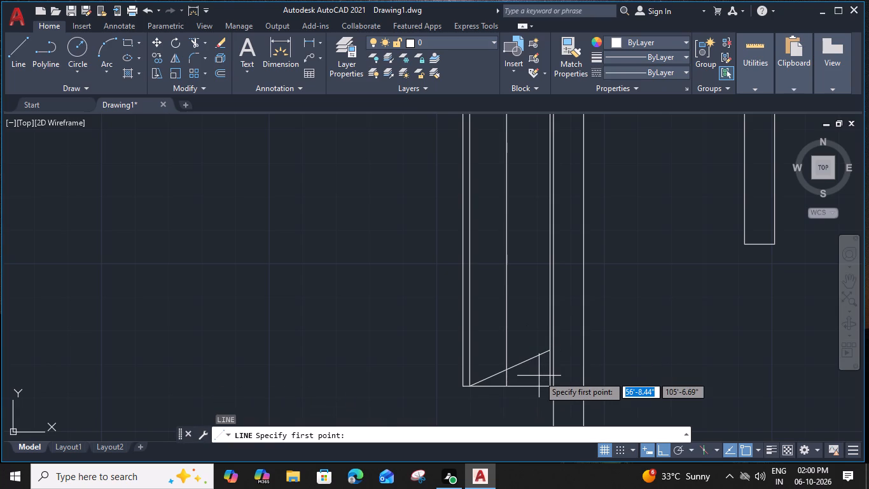
left_click(550, 375)
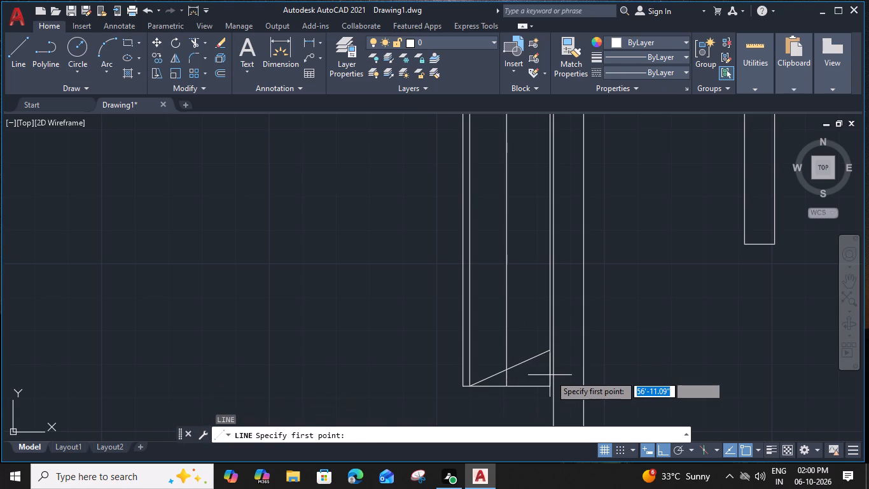
left_click(470, 343)
key("Escape")
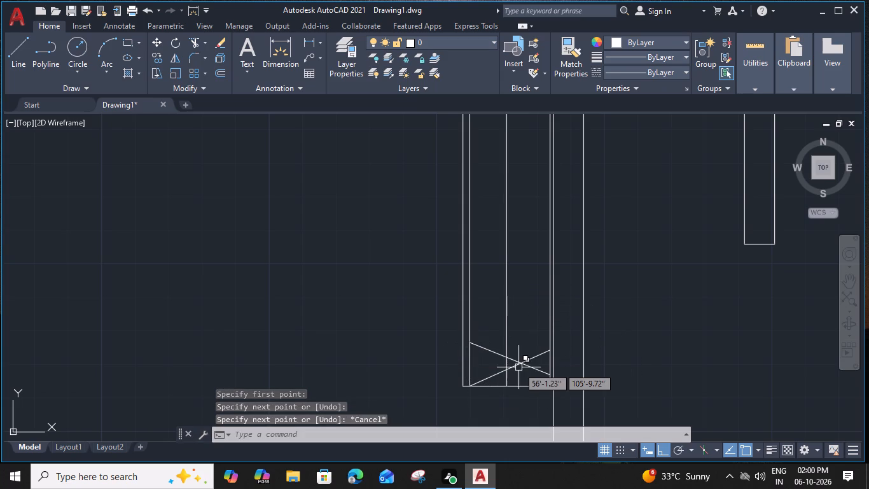
Draw two more crossing slanted hanger lines between the inner front line and back line, just north of the first pair.
type("L")
key("space")
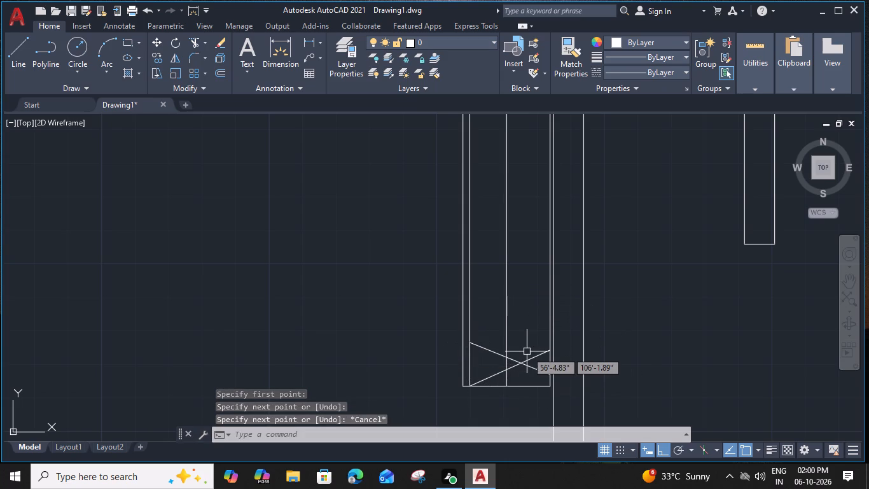
left_click(469, 362)
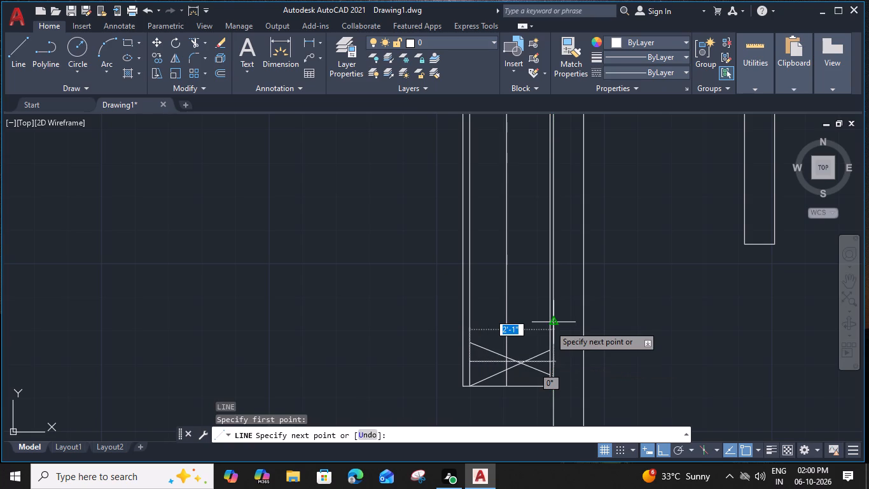
scroll(545, 330, "up", 2)
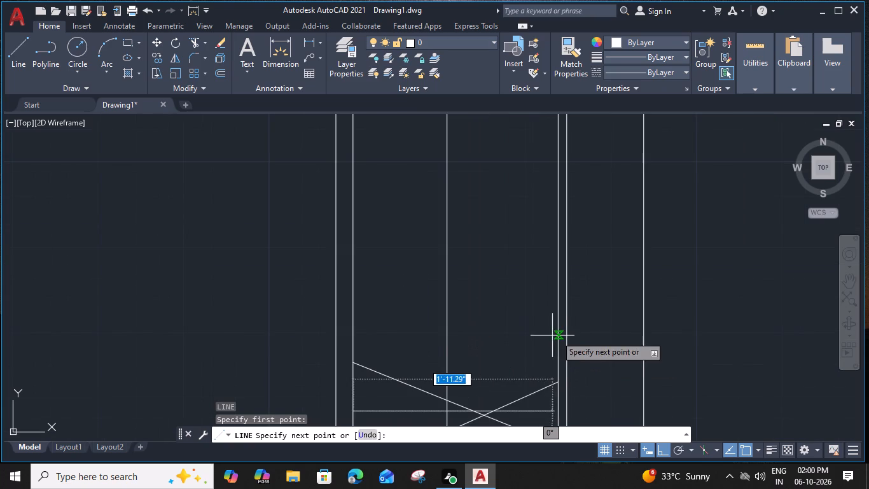
left_click(557, 331)
key("Escape")
scroll(529, 337, "down", 2)
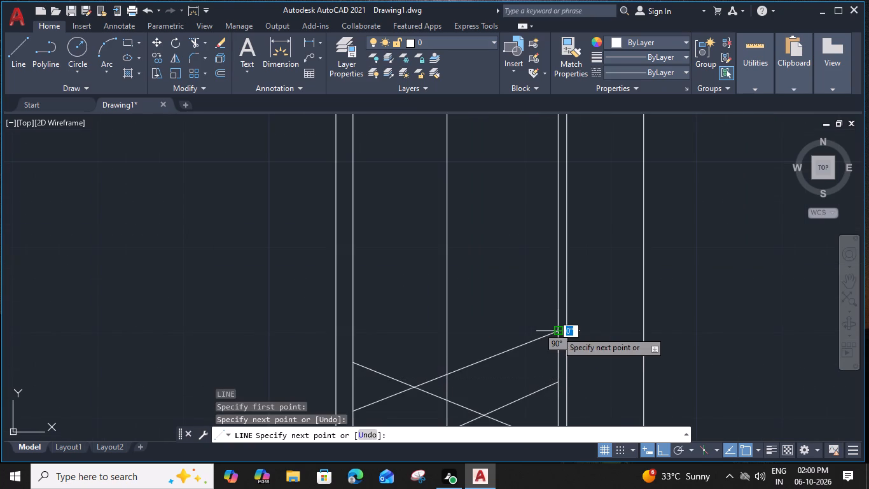
middle_click_drag(522, 325, 535, 302)
type("L")
key("space")
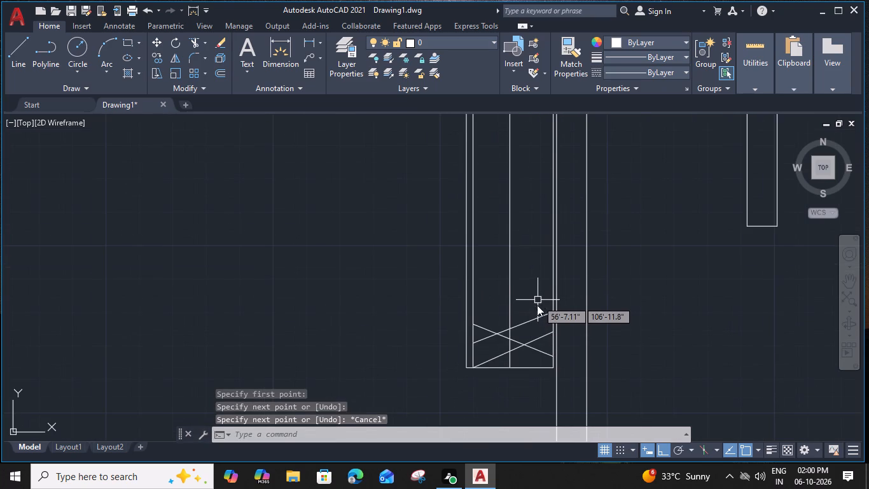
left_click(473, 311)
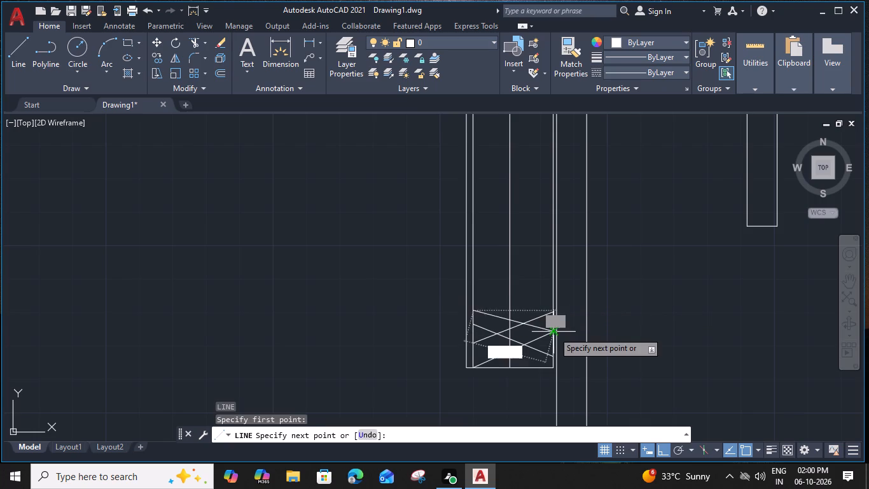
left_click(554, 332)
key("Escape")
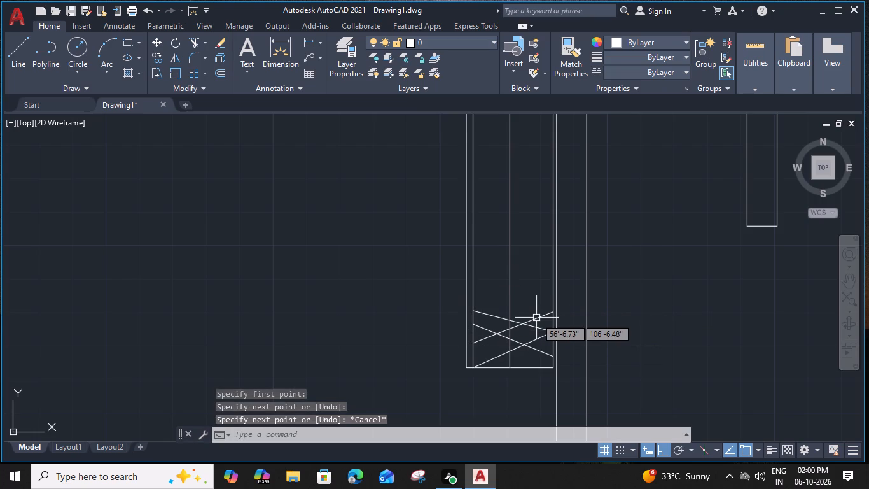
Copy the four hanger lines northward five times, placing each set end to end along the inner front line up to the unit's north end.
scroll(536, 318, "up", 1)
middle_click_drag(534, 306, 538, 288)
left_click_drag(538, 288, 536, 298)
left_click(514, 366)
key("c")
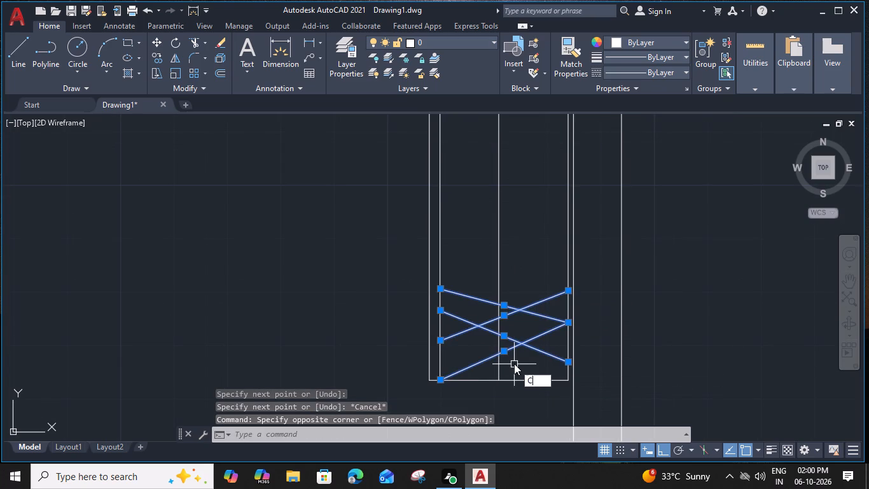
type("O")
key("space")
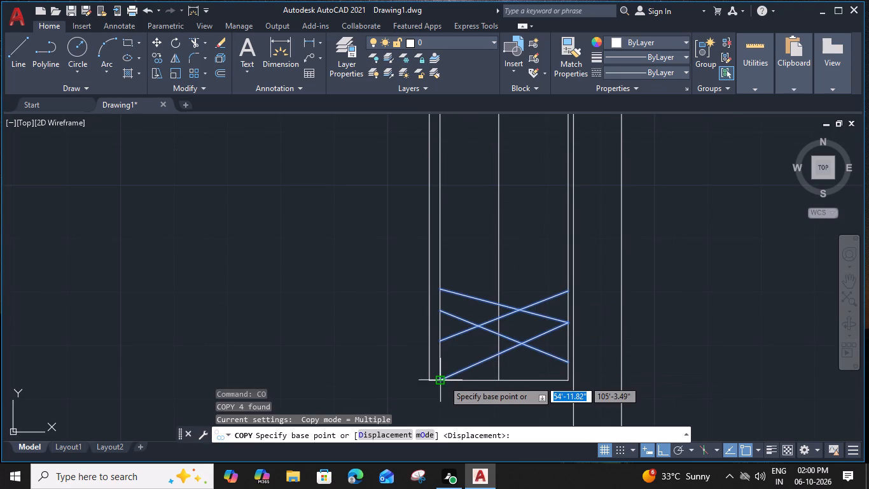
left_click(443, 380)
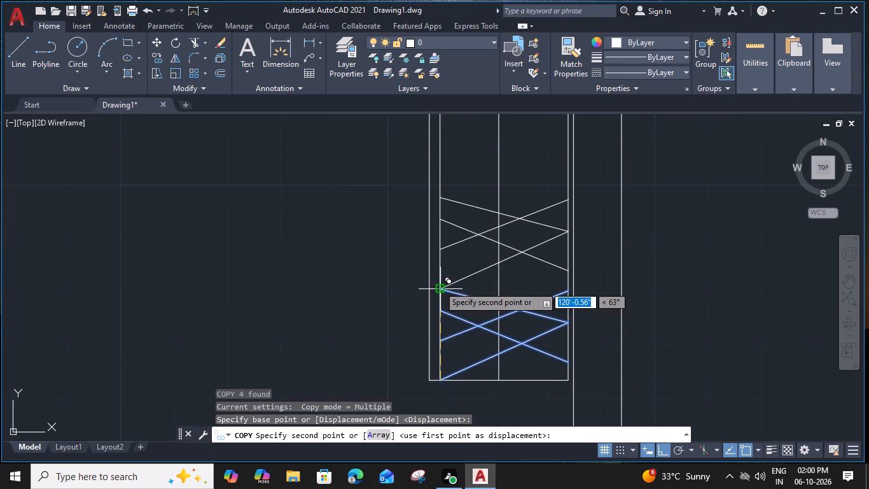
left_click(439, 286)
middle_click_drag(446, 266, 433, 355)
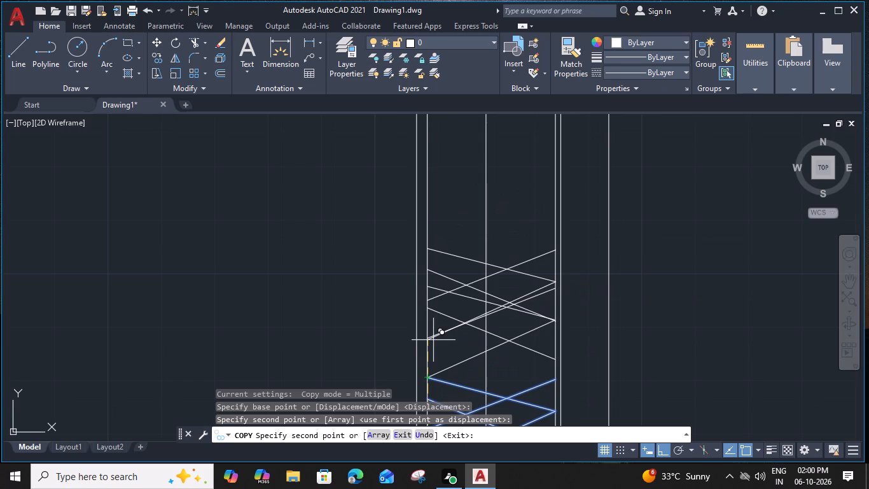
left_click(429, 285)
middle_click_drag(433, 261, 429, 339)
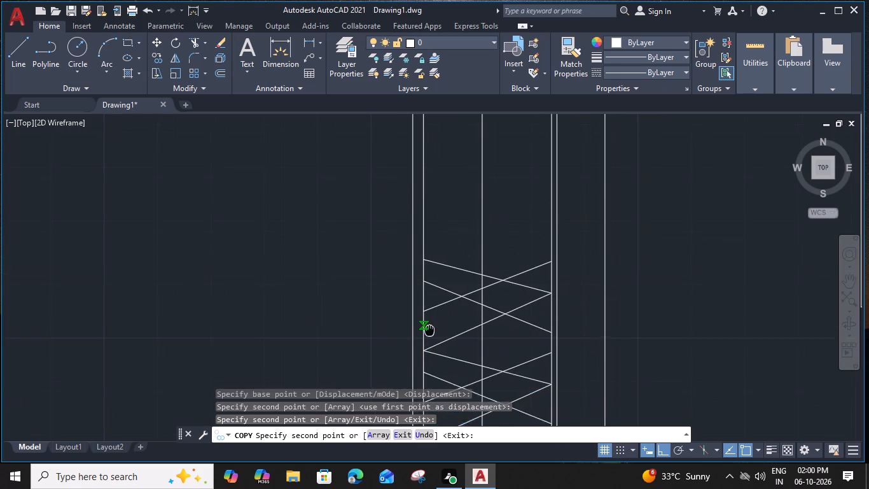
middle_click_drag(429, 339, 427, 357)
left_click(423, 288)
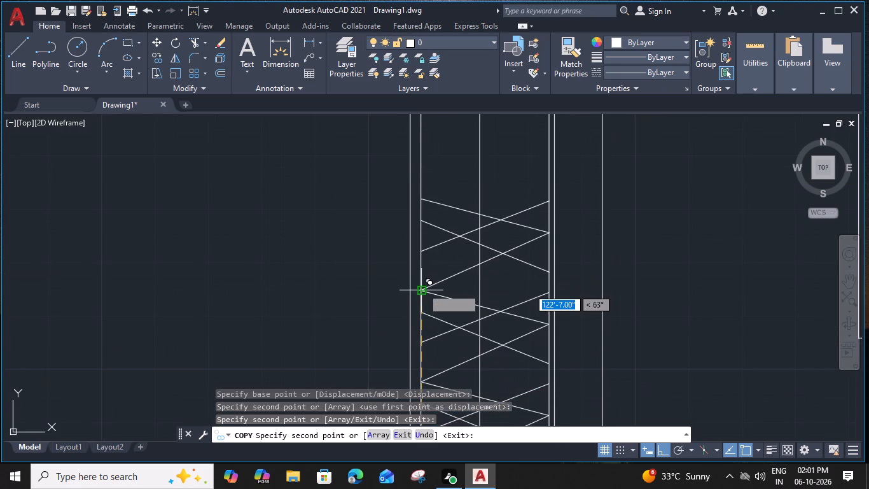
middle_click_drag(429, 214, 421, 304)
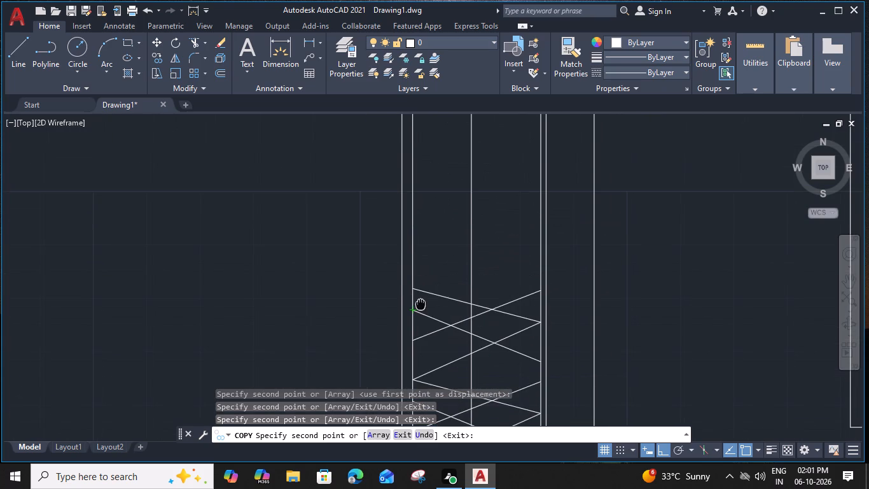
left_click(411, 288)
middle_click_drag(413, 269, 433, 381)
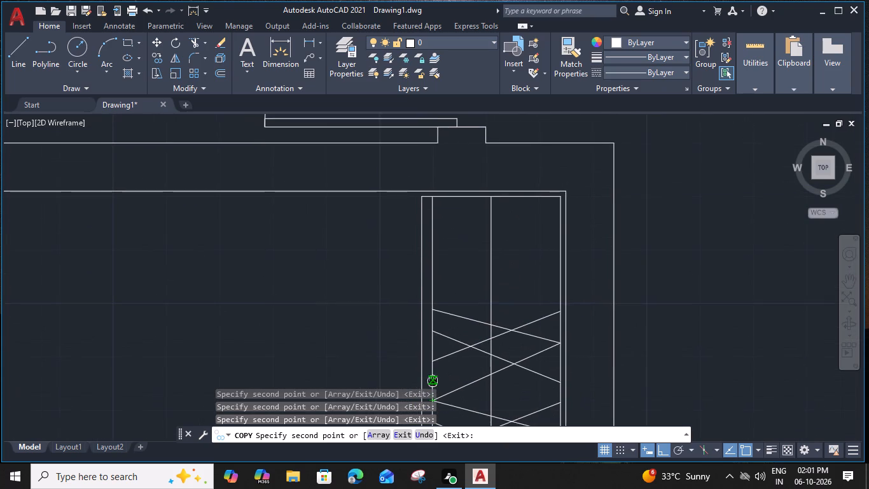
left_click(433, 308)
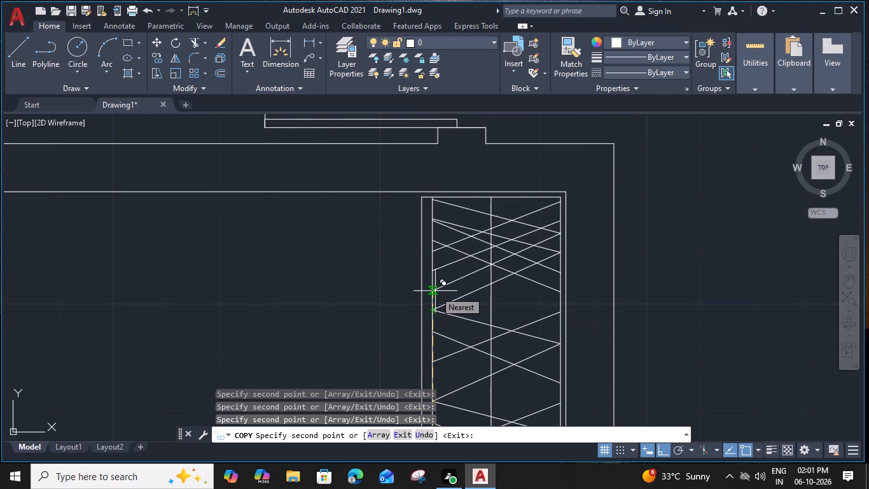
middle_click_drag(424, 337, 426, 320)
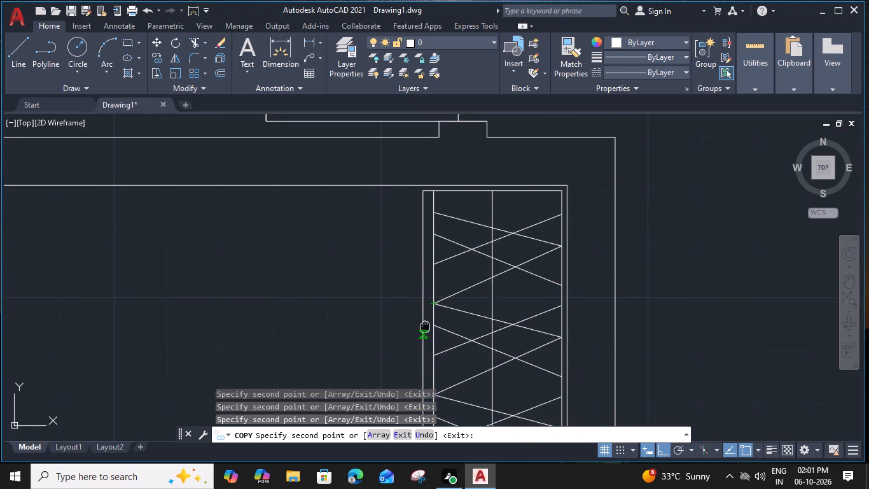
middle_click_drag(426, 320, 433, 278)
scroll(434, 282, "down", 1)
scroll(440, 364, "down", 2)
middle_click_drag(440, 349, 440, 364)
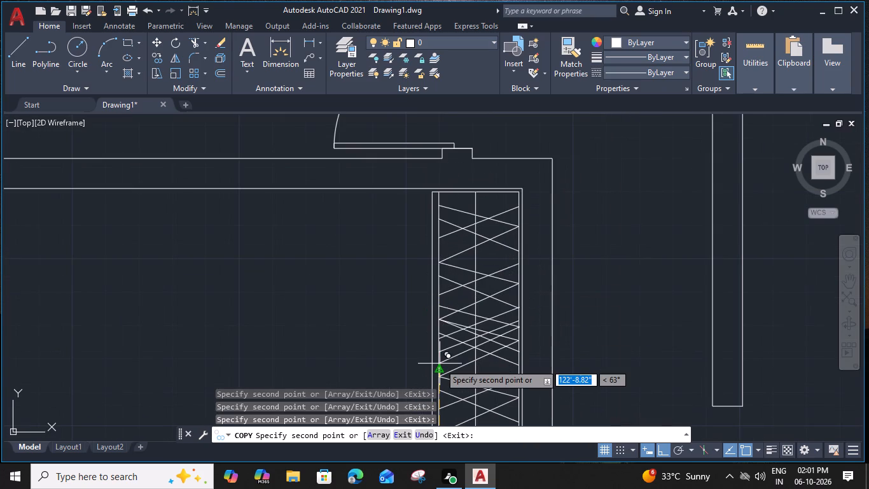
middle_click_drag(440, 364, 451, 255)
scroll(452, 304, "up", 3)
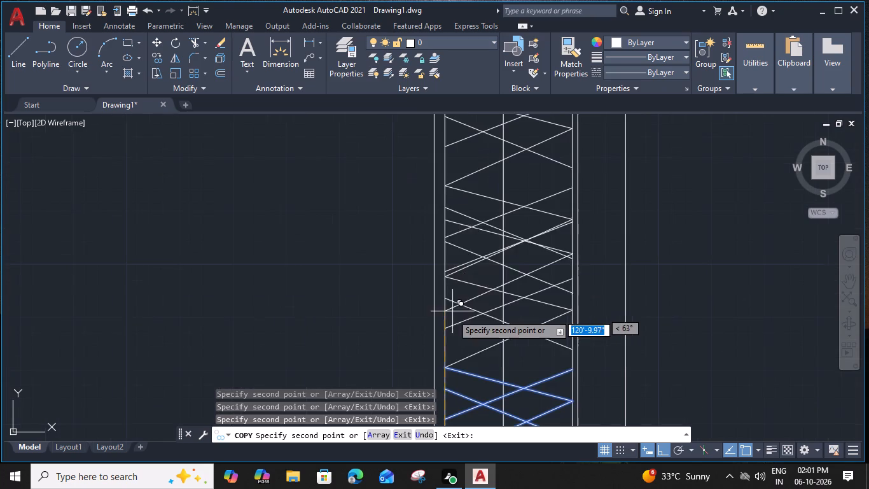
key("Escape")
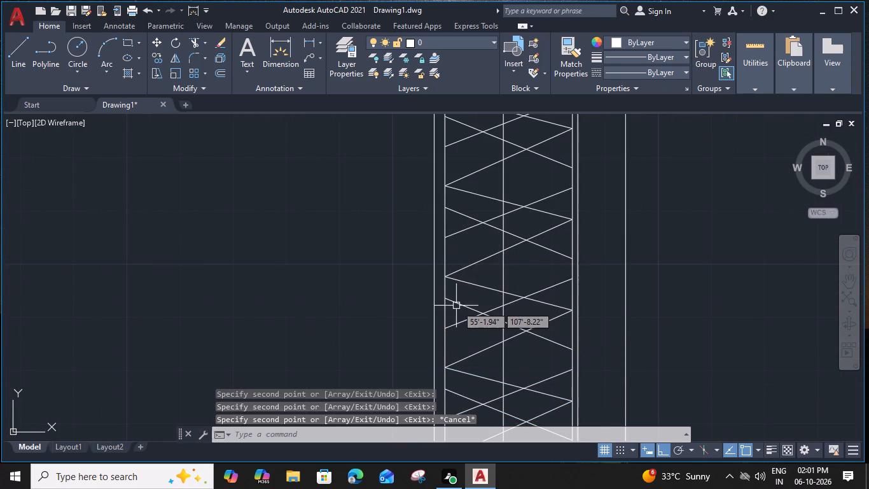
Offset the northwest room's inner east and north wall lines 1" into the room.
scroll(522, 336, "down", 2)
middle_click_drag(527, 311, 541, 320)
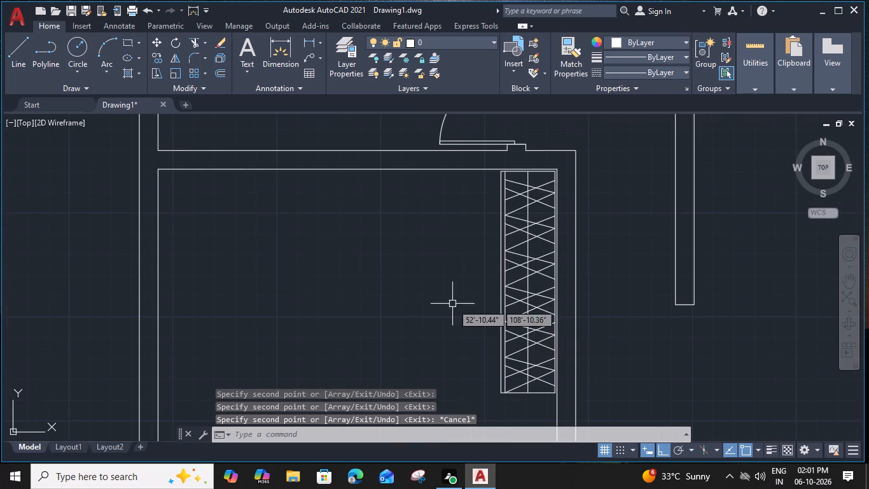
middle_click_drag(452, 304, 524, 357)
middle_click_drag(457, 300, 457, 455)
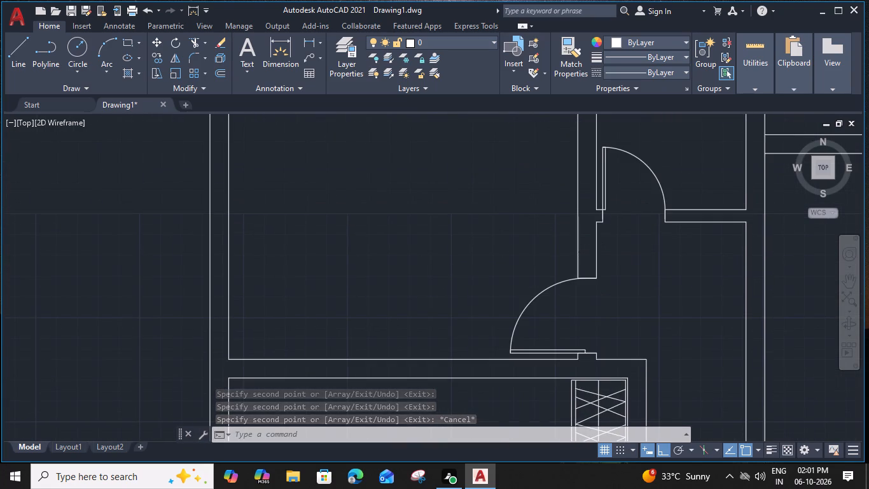
scroll(475, 298, "down", 1)
middle_click_drag(487, 252, 535, 329)
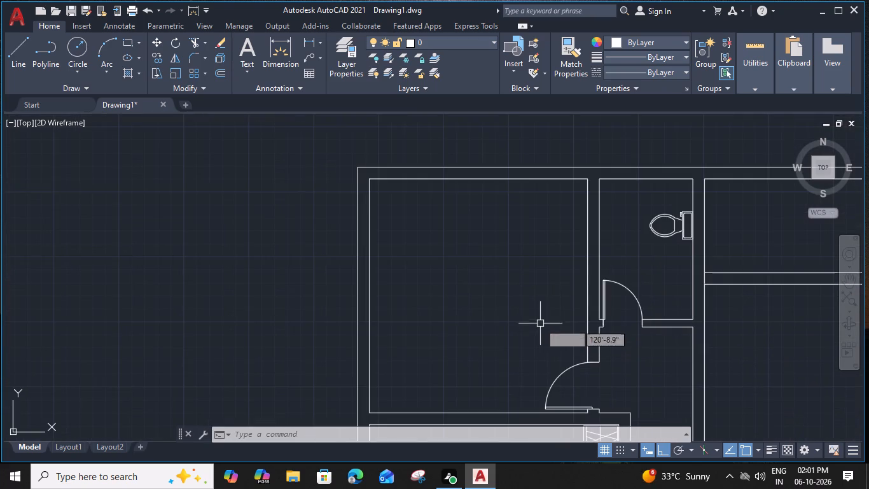
scroll(579, 229, "up", 1)
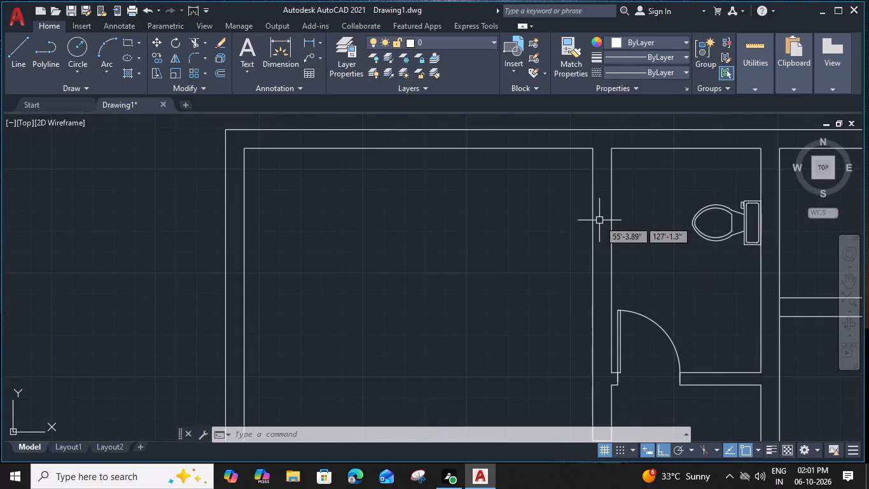
left_click(591, 223)
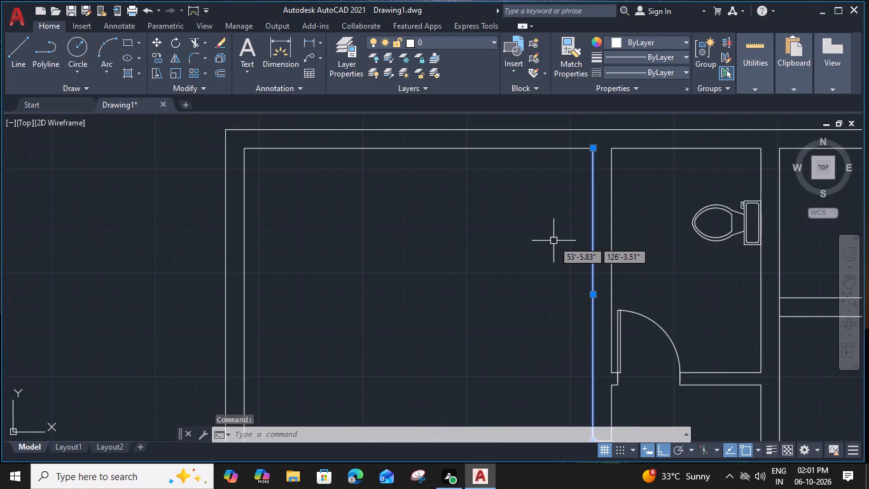
type("O 1\"")
key("Return")
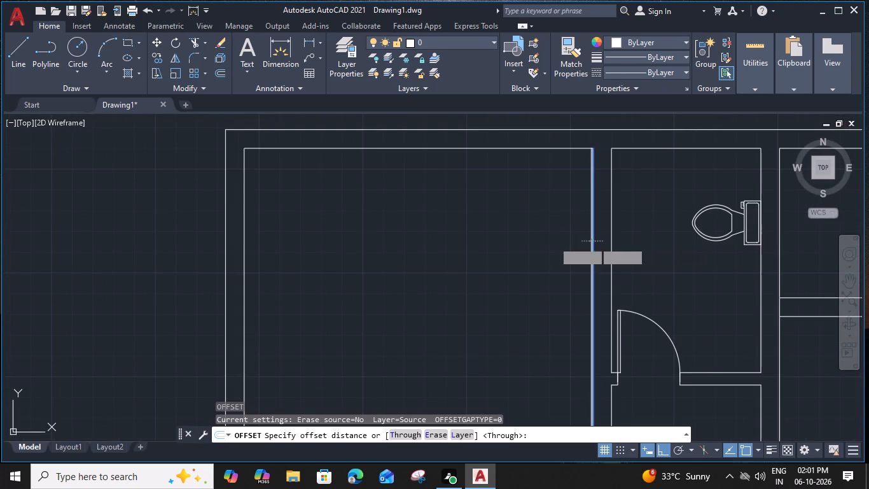
left_click(549, 241)
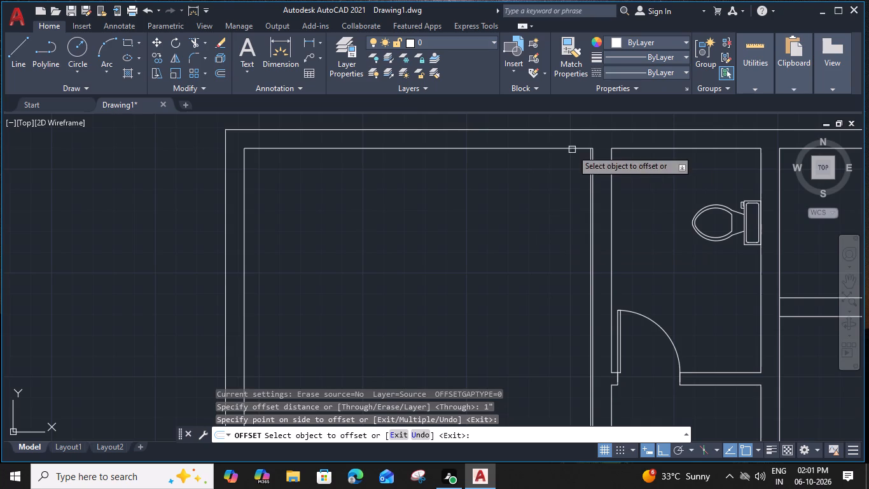
left_click(572, 150)
left_click(569, 189)
Offset the new vertical line beside the east wall 2' westward as the unit's inner front line.
scroll(580, 161, "up", 2)
left_click_drag(608, 171, 599, 171)
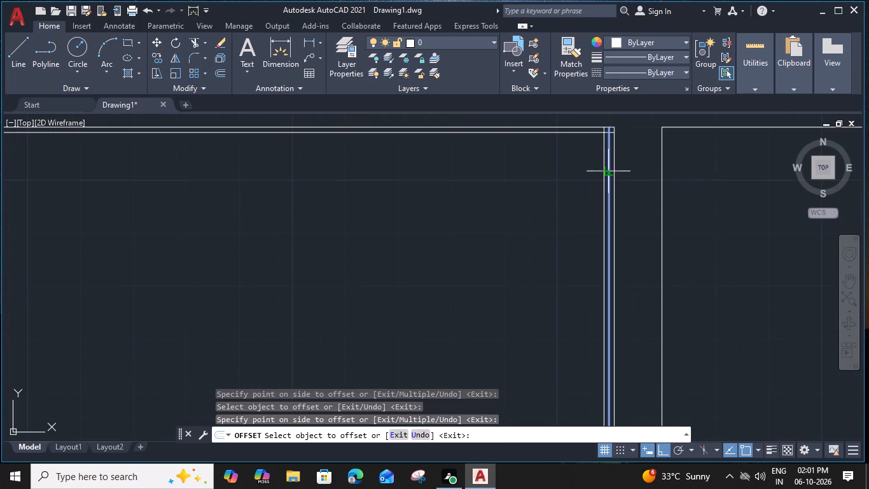
type("2;")
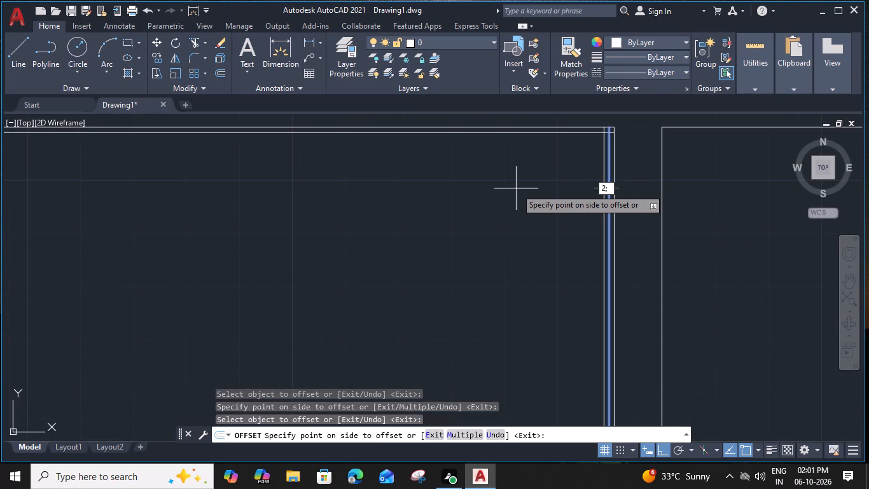
key("BackSpace")
type("'")
key("space")
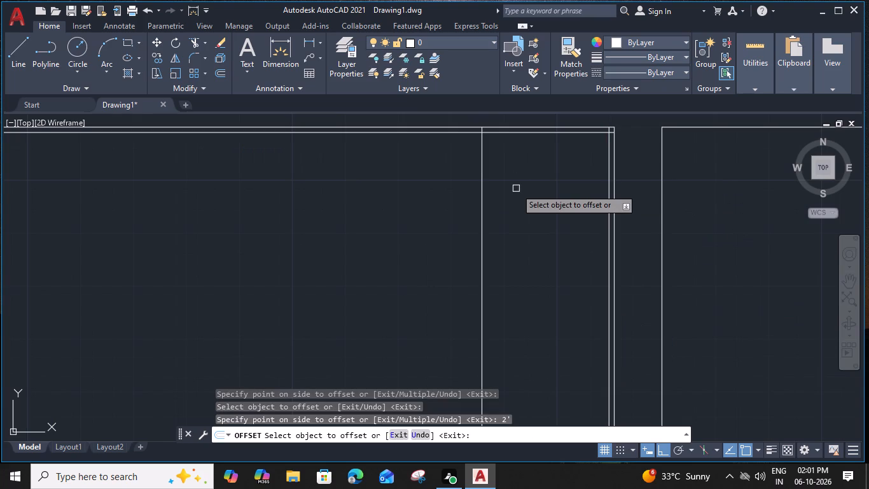
Offset the inner front line 2" westward as the unit's outer front line.
left_click(481, 163)
key("2")
key("shift+quotedbl")
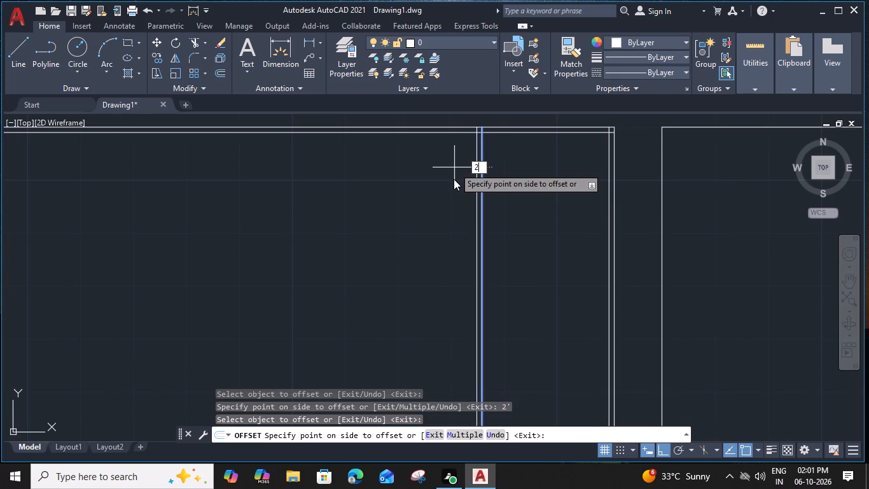
key("Return")
key("Escape")
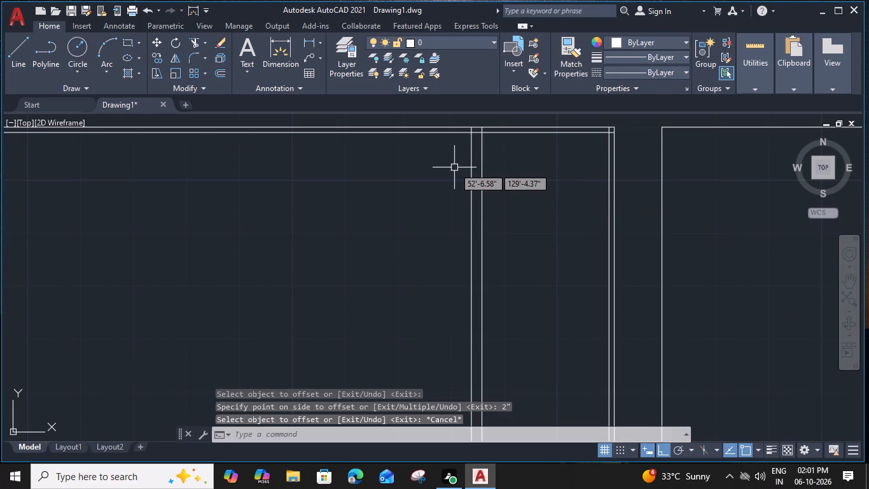
Trim the unit's north line west of the outer front line and the overshooting line ends at both north corners.
type("TR")
key("space")
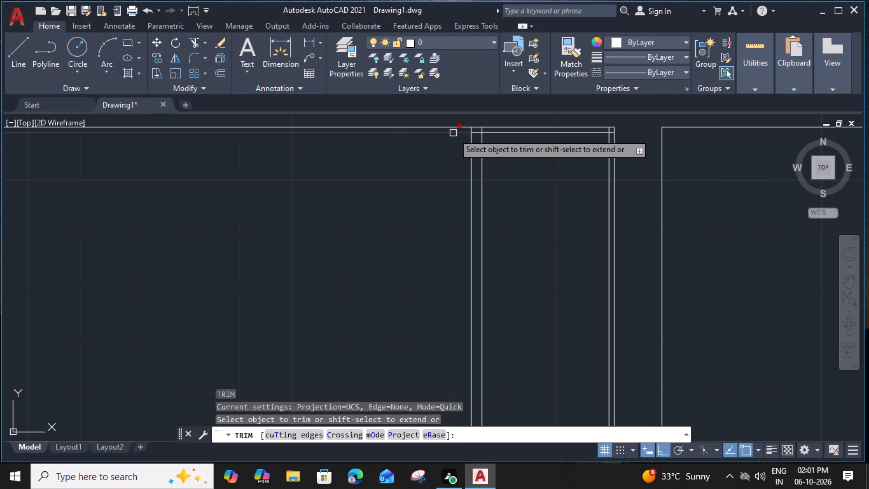
left_click(453, 133)
middle_click_drag(457, 149, 450, 229)
scroll(455, 211, "up", 3)
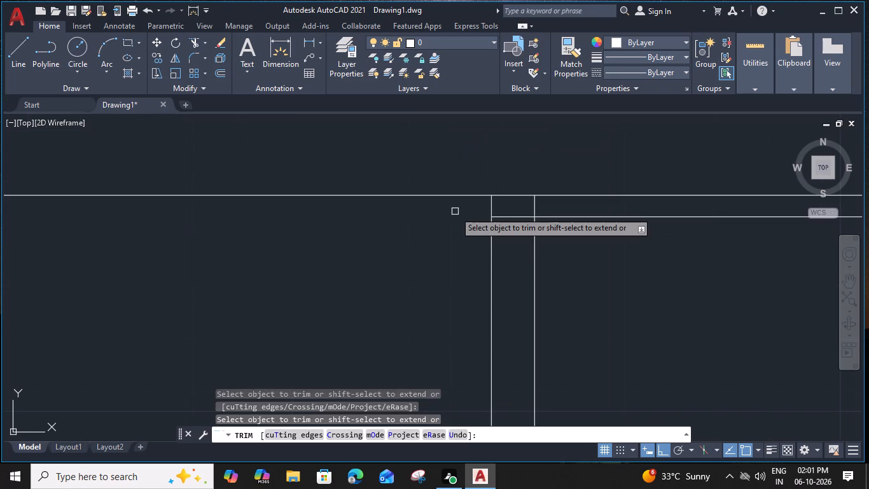
left_click(466, 210)
left_click(559, 208)
scroll(560, 208, "down", 3)
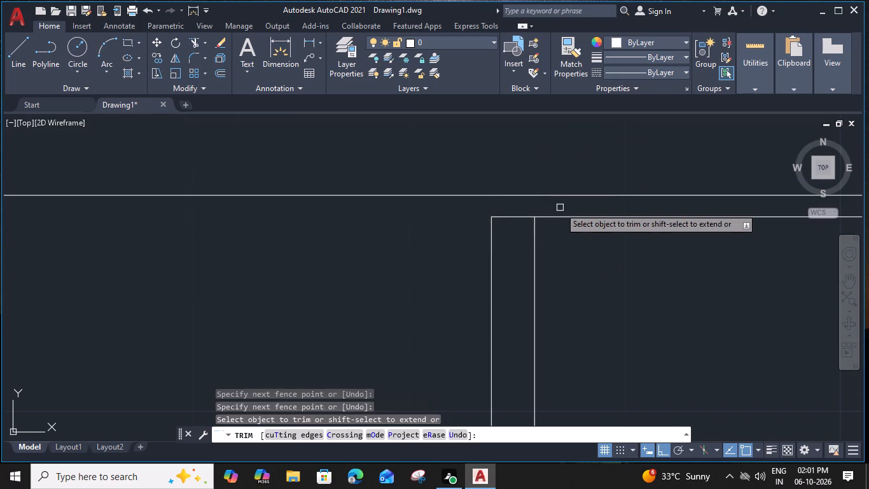
scroll(681, 206, "up", 3)
left_click(689, 221)
left_click(679, 211)
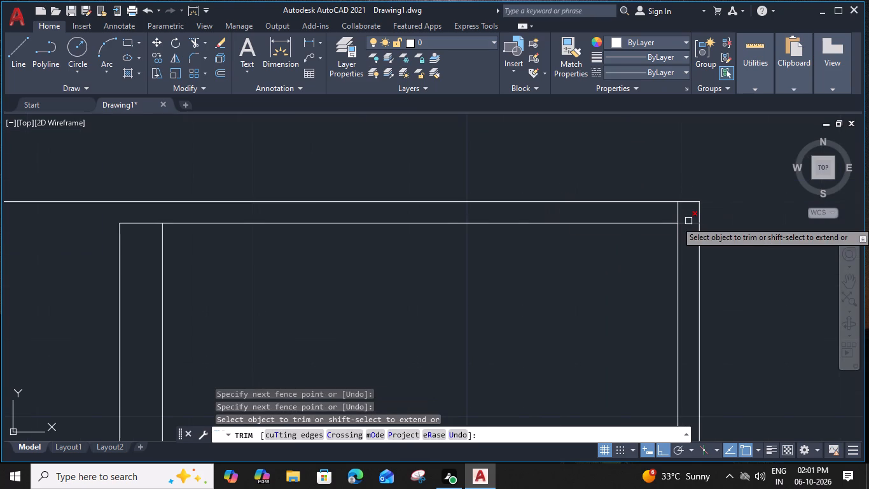
scroll(679, 211, "down", 3)
middle_click_drag(641, 290, 635, 154)
scroll(635, 230, "down", 2)
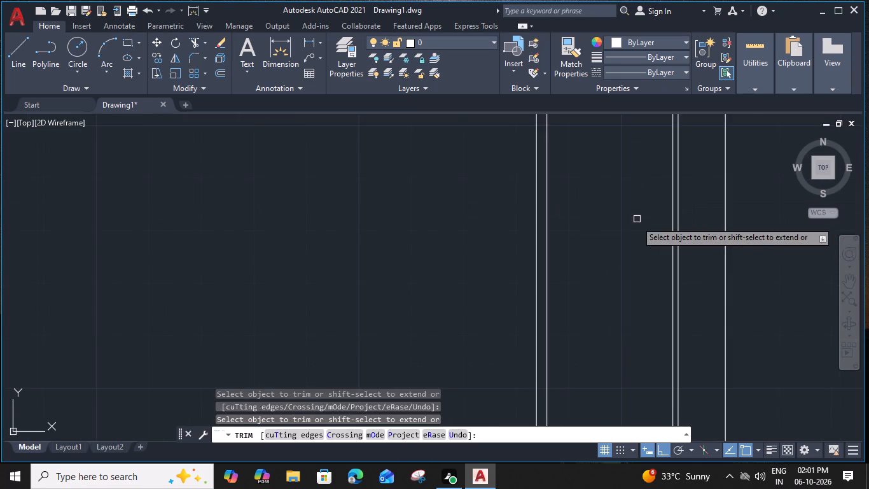
middle_click_drag(628, 260, 621, 139)
key("Escape")
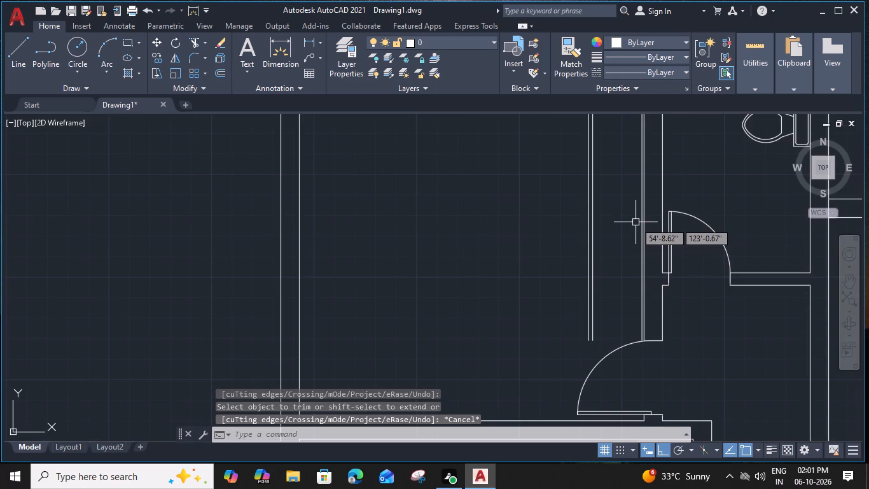
Draw a horizontal closing line from the unit's back line to its outer front line, level with the bathroom door leaf.
middle_click_drag(637, 230, 639, 260)
type("L")
key("space")
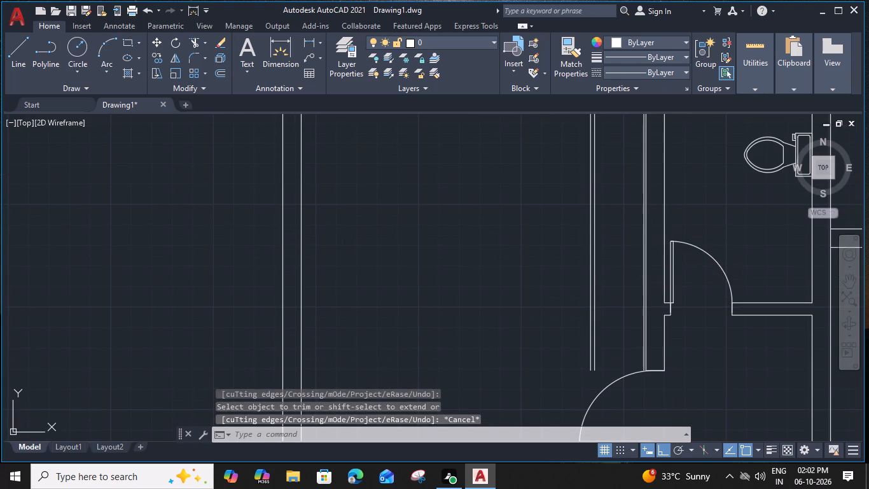
scroll(639, 257, "up", 2)
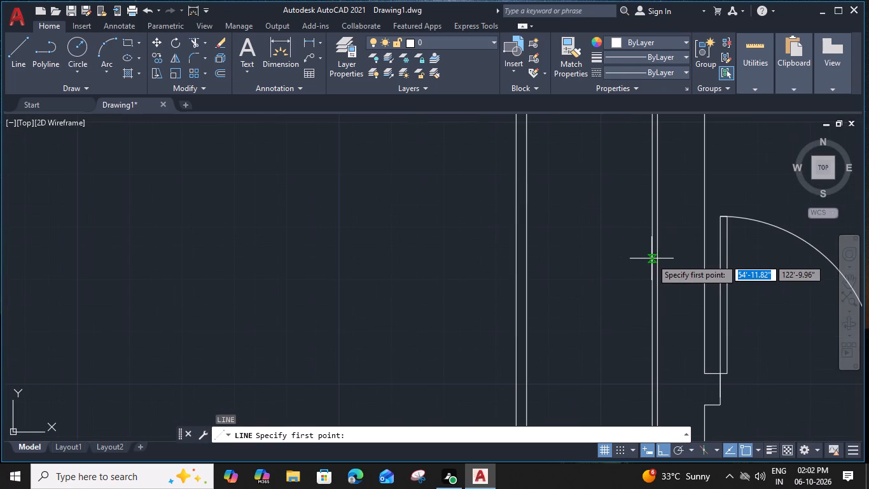
left_click(651, 259)
left_click(513, 257)
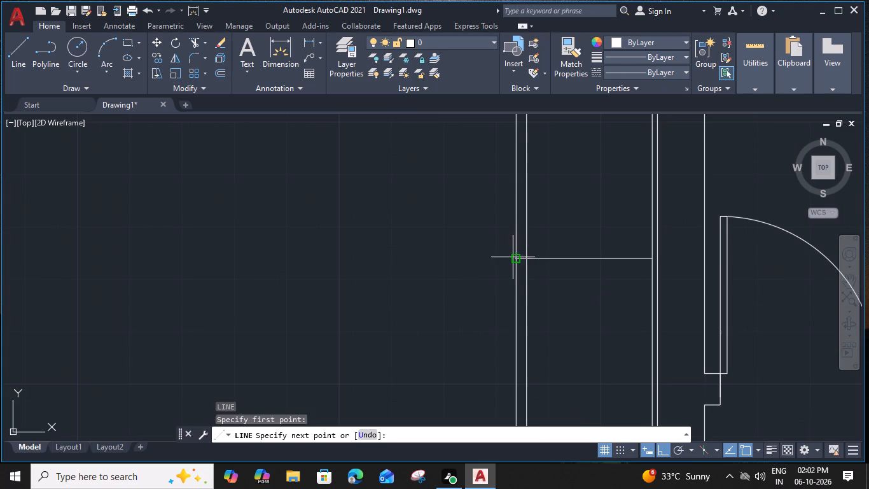
key("Escape")
Trim away the back line and both front lines south of the closing line.
middle_click_drag(567, 311, 557, 223)
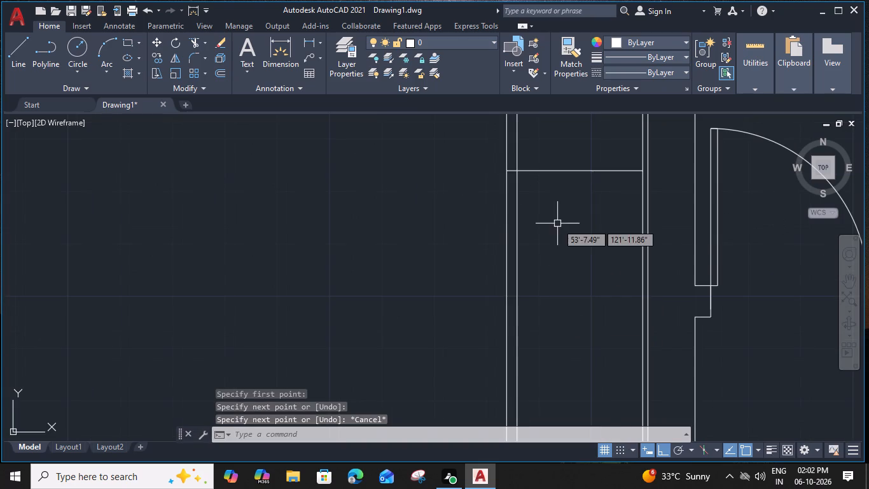
type("TR")
key("space")
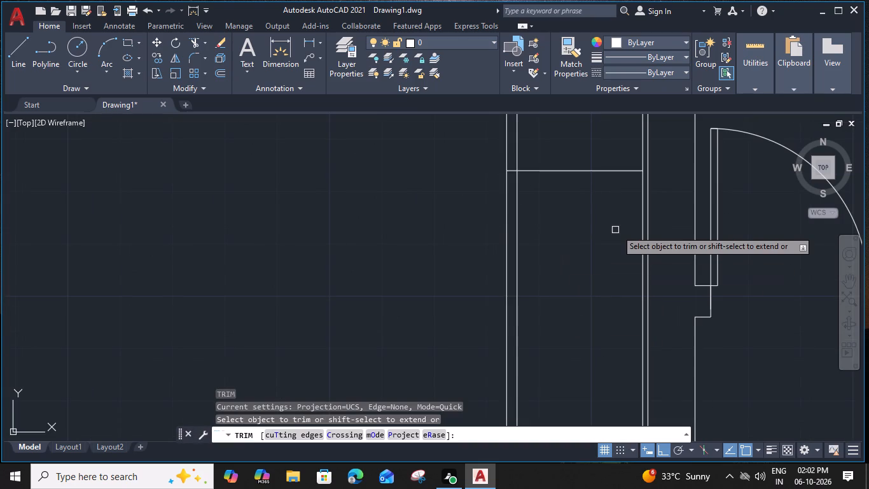
left_click(641, 228)
left_click(515, 230)
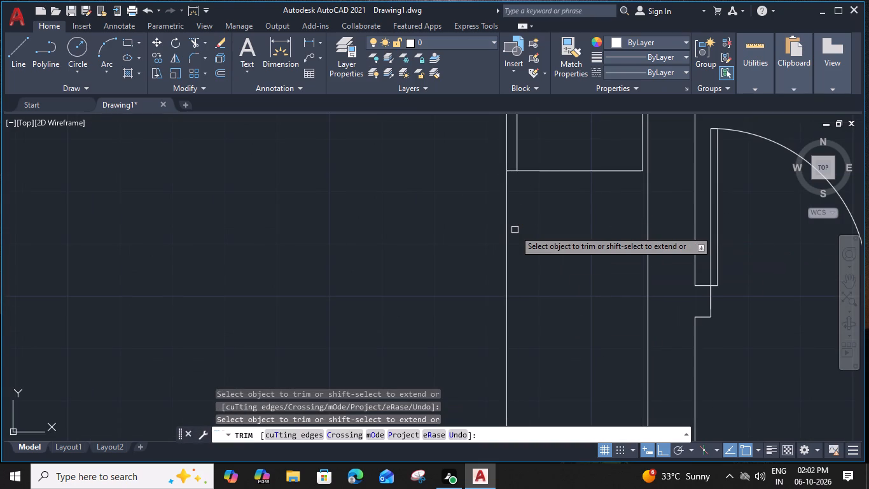
left_click(505, 230)
scroll(506, 229, "down", 2)
middle_click_drag(510, 231, 520, 297)
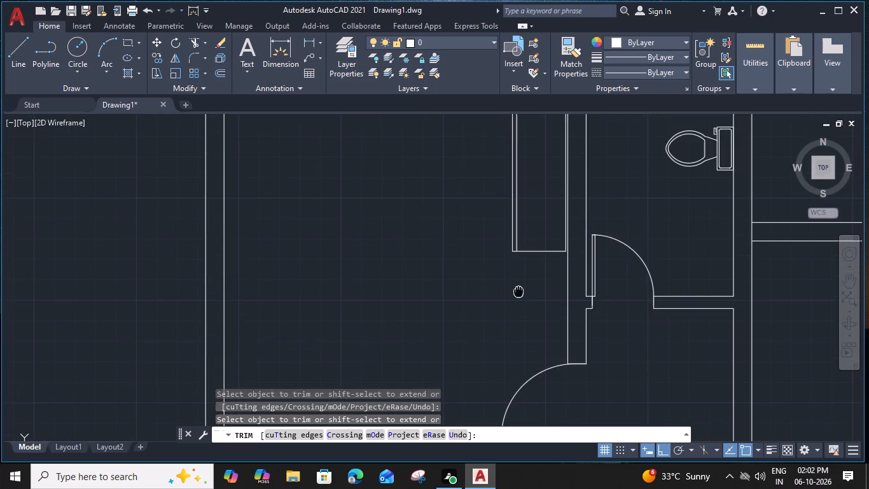
middle_click_drag(520, 297, 529, 338)
key("Escape")
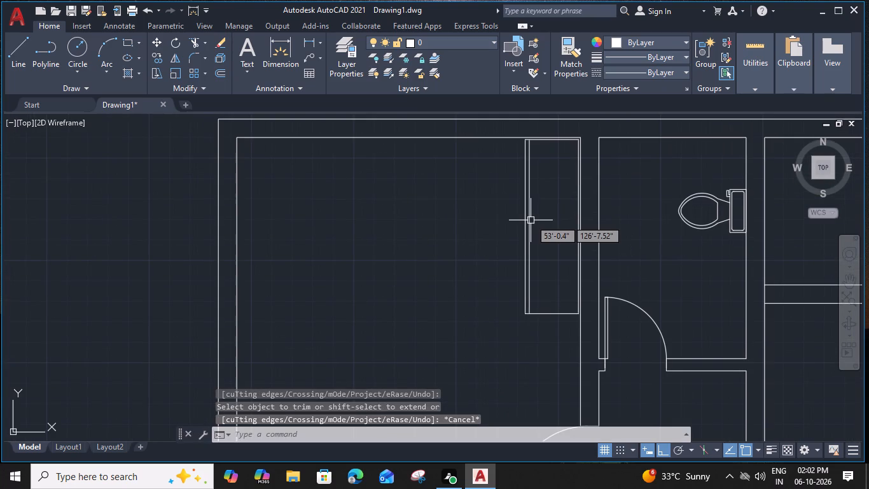
Draw a vertical hanging-rod line down the middle of the unit, from its north line to its south closing line.
type("L")
key("space")
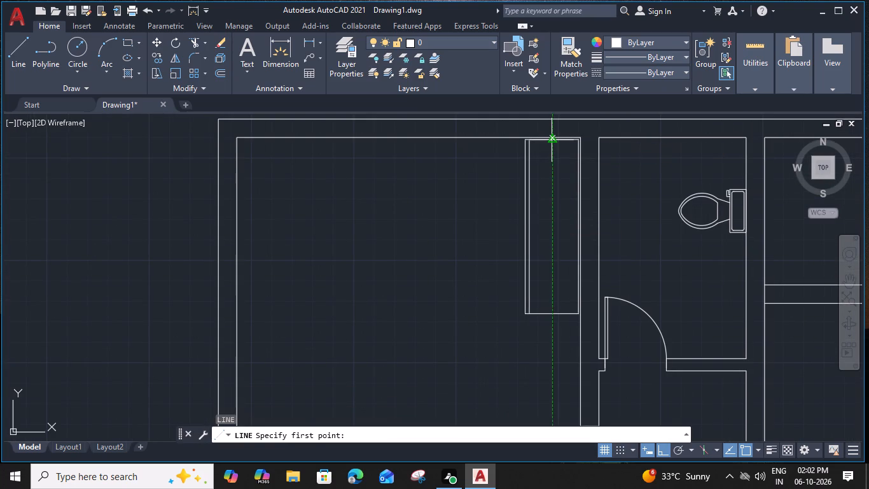
scroll(552, 141, "up", 2)
left_click(552, 138)
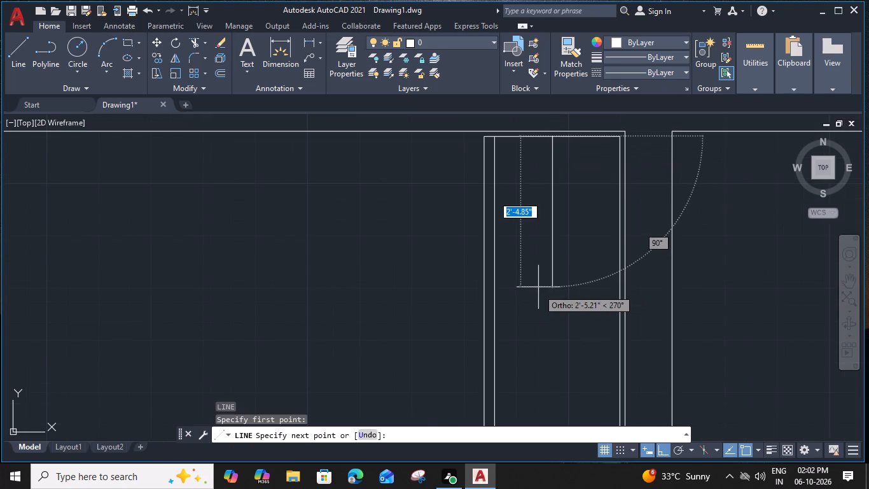
middle_click_drag(539, 270, 550, 184)
middle_click_drag(556, 296, 557, 181)
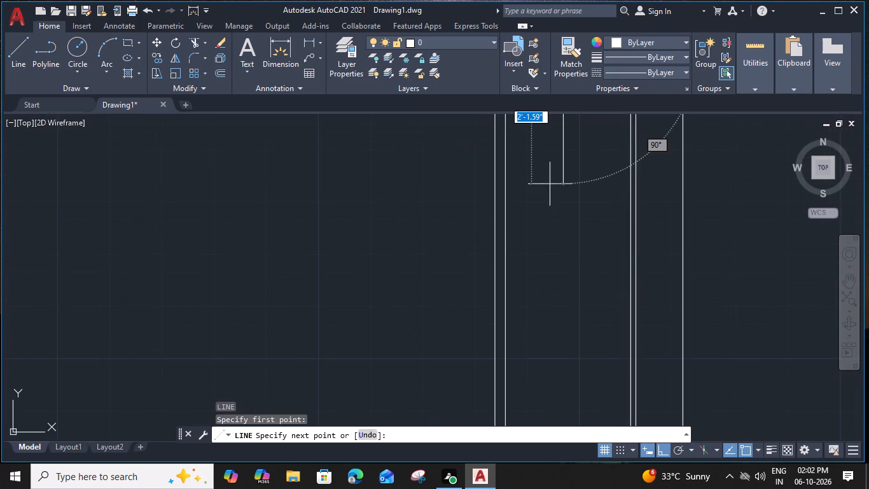
left_click(566, 379)
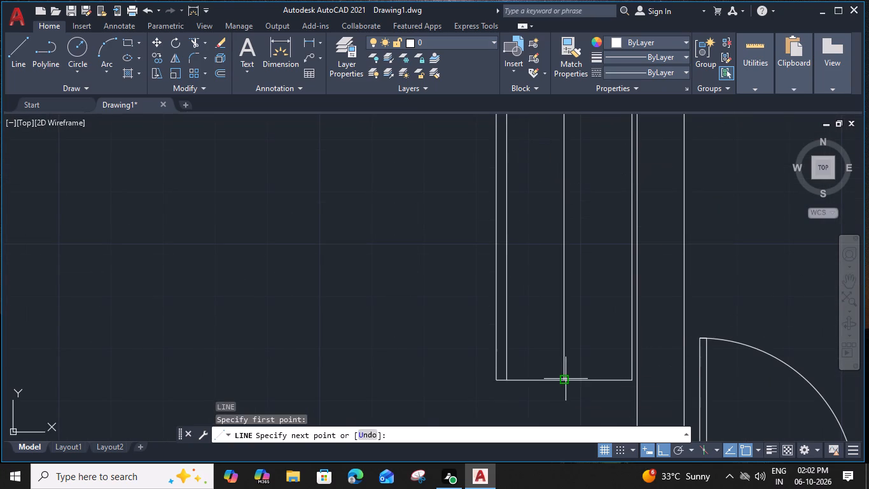
key("Escape")
Draw two hanger lines at the unit's south end: a slanted one from the inner front line's south corner to the back line, and a 2' horizontal one.
key("l")
key("space")
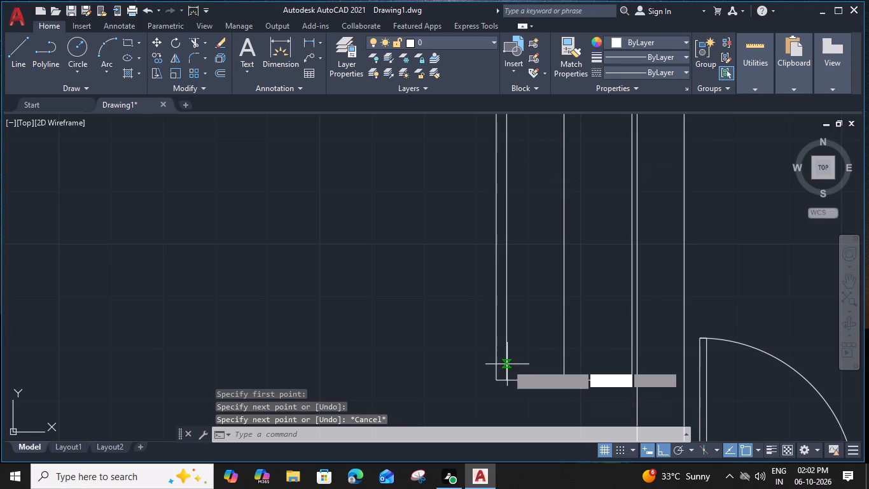
left_click(510, 379)
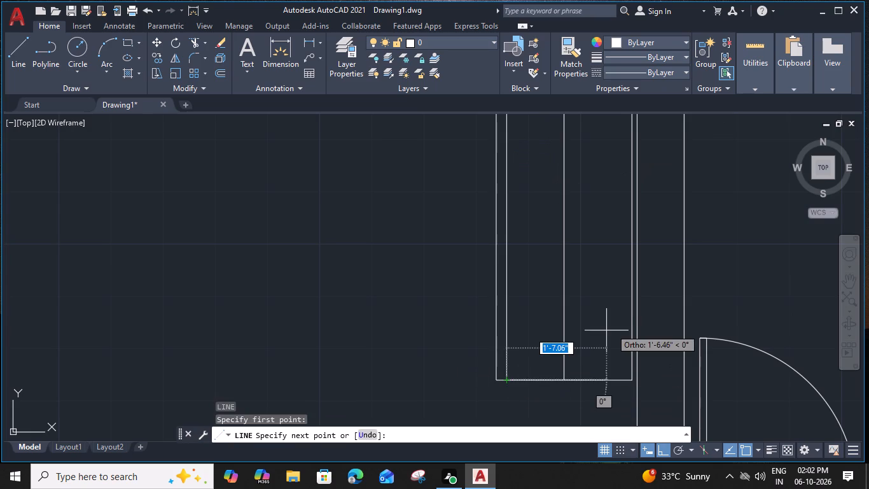
left_click(632, 315)
key("Escape")
key("l")
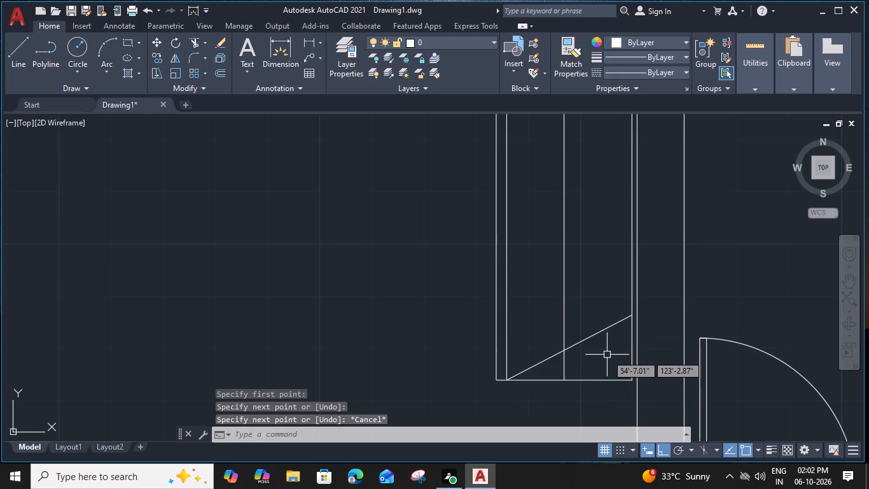
key("space")
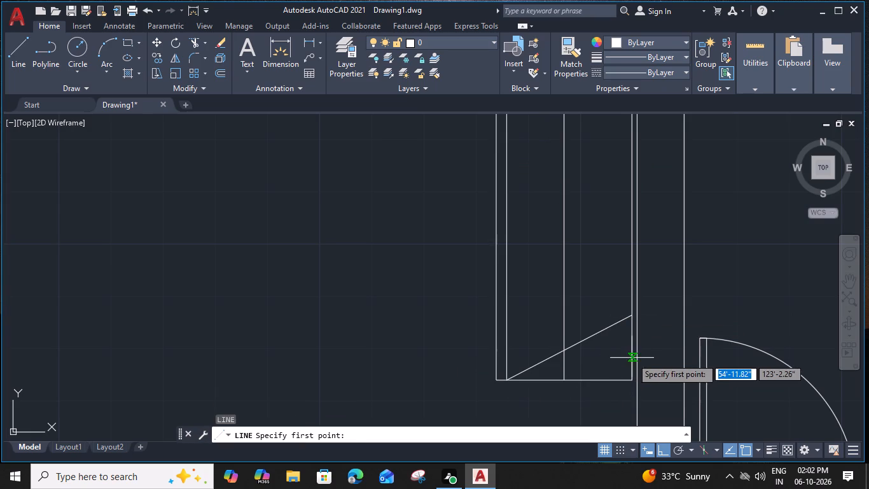
left_click(632, 358)
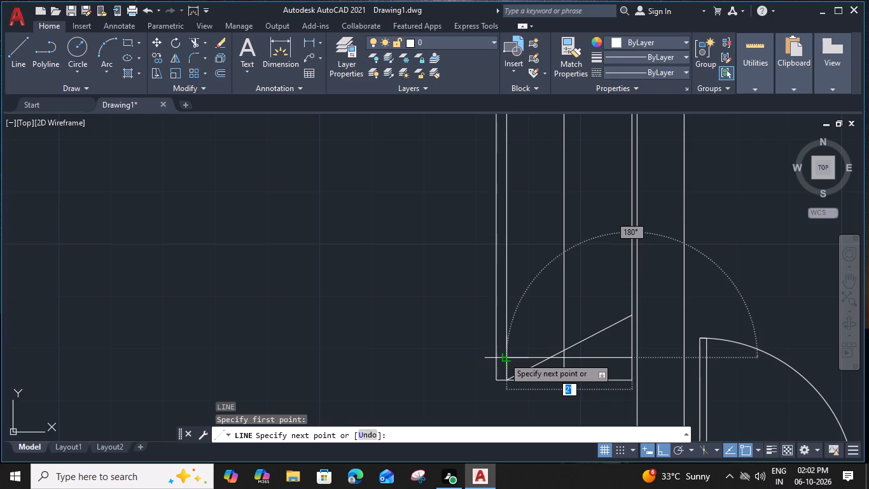
left_click(504, 357)
key("Escape")
Draw two more hanger lines just north as a V, running from the back line to the inner front line and returning to the back line.
key("l")
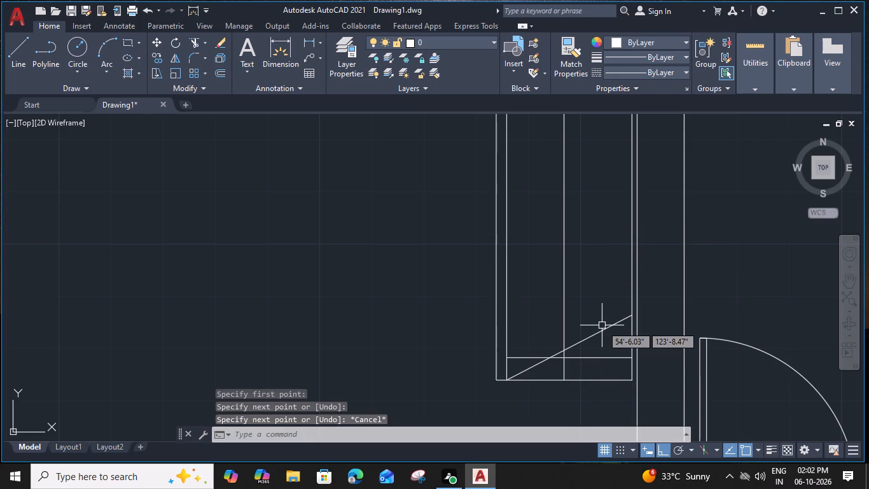
key("space")
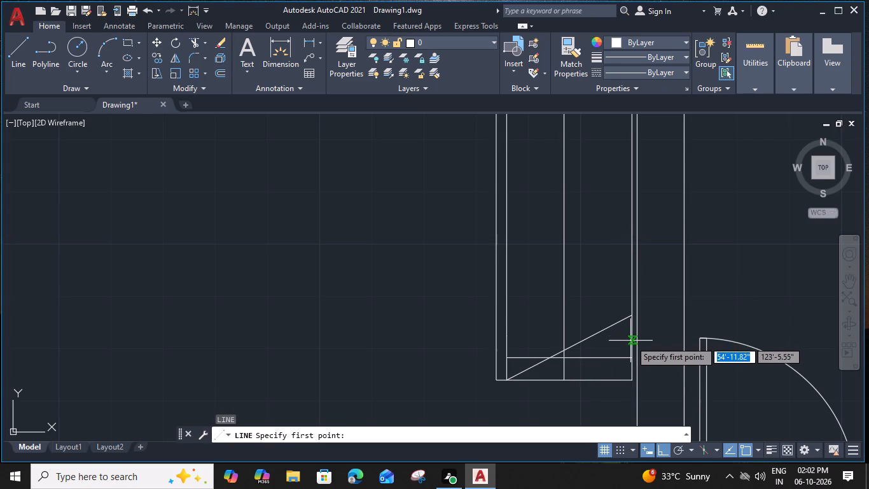
left_click(631, 341)
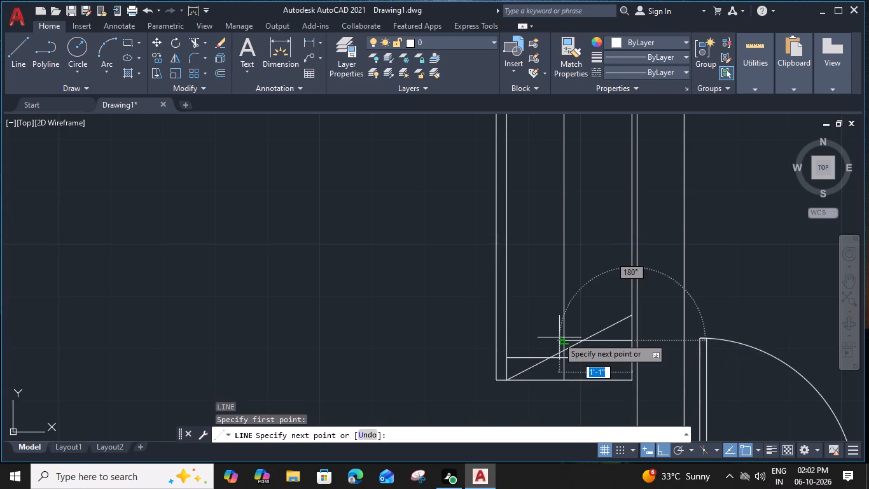
left_click(507, 327)
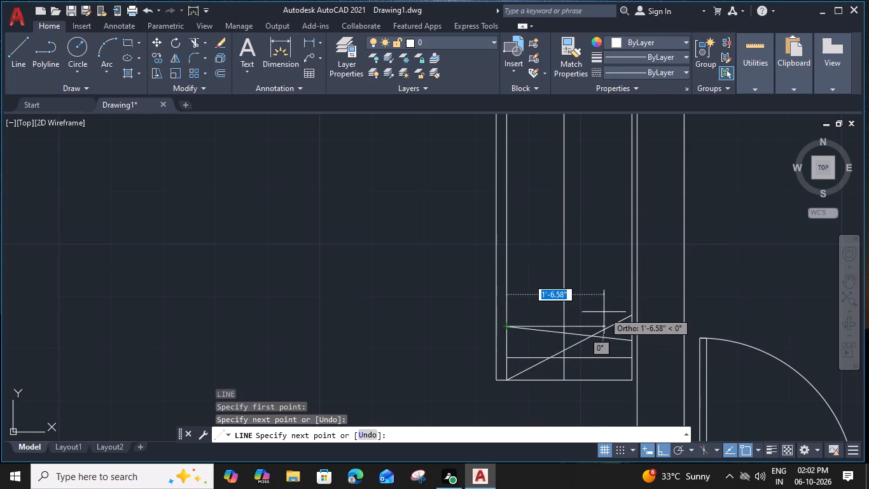
left_click(633, 285)
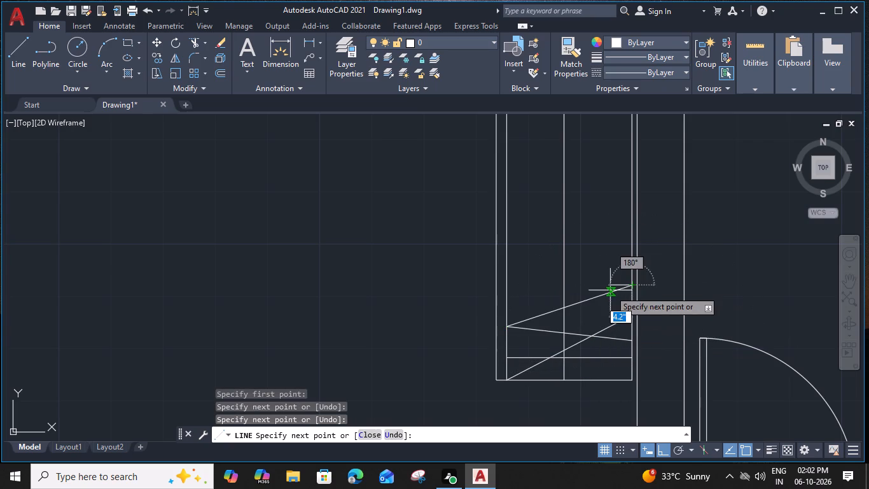
key("Escape")
Copy the four hanger lines northward seven times, stacked end to end along the inner front line up to the unit's north end.
left_click(611, 274)
left_click(590, 366)
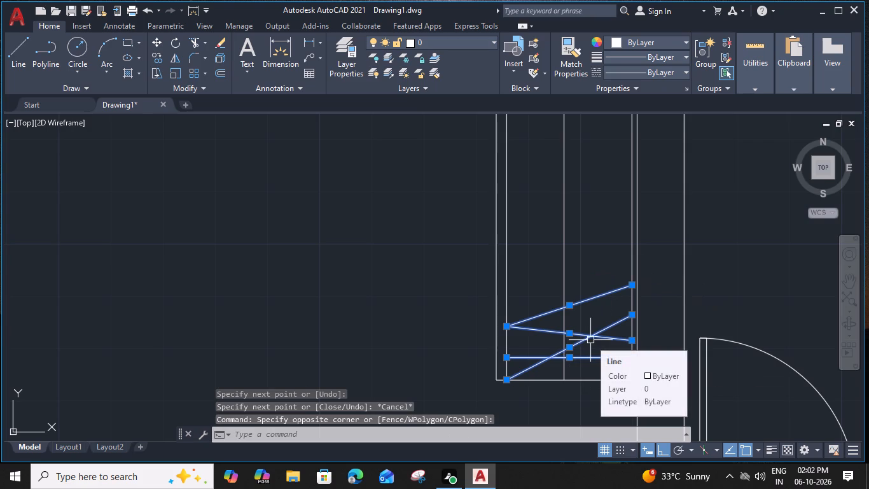
type("CO")
key("space")
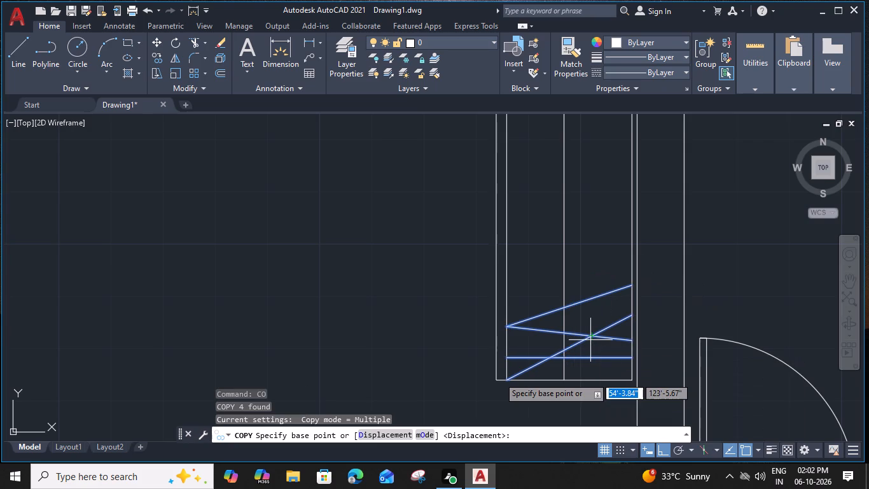
left_click(506, 382)
left_click(504, 323)
left_click(508, 270)
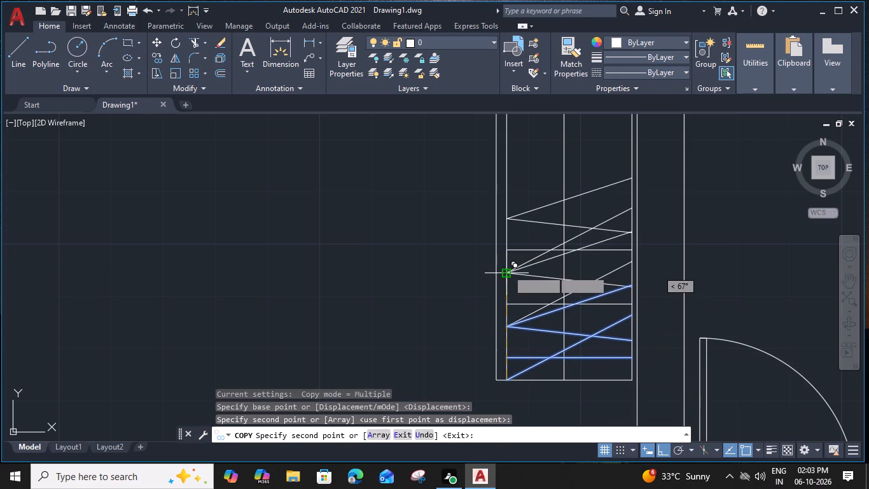
left_click(506, 216)
middle_click_drag(506, 216, 503, 307)
left_click(503, 258)
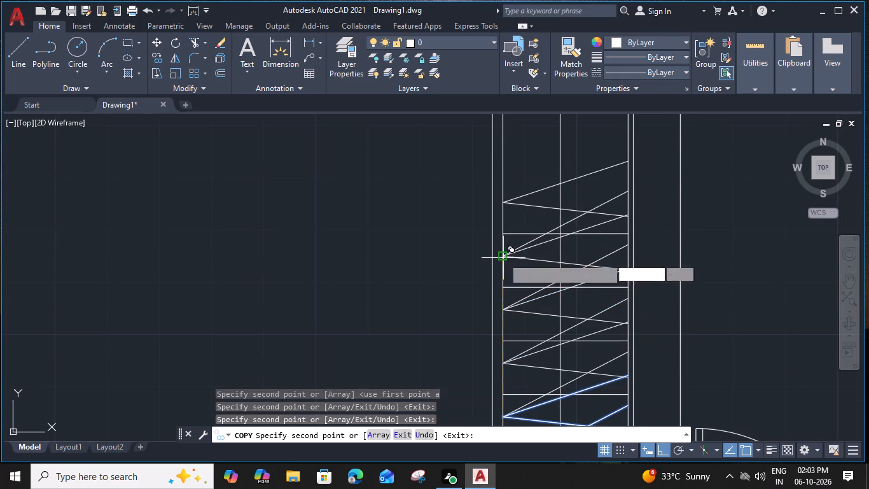
left_click(502, 204)
middle_click_drag(502, 204, 503, 218)
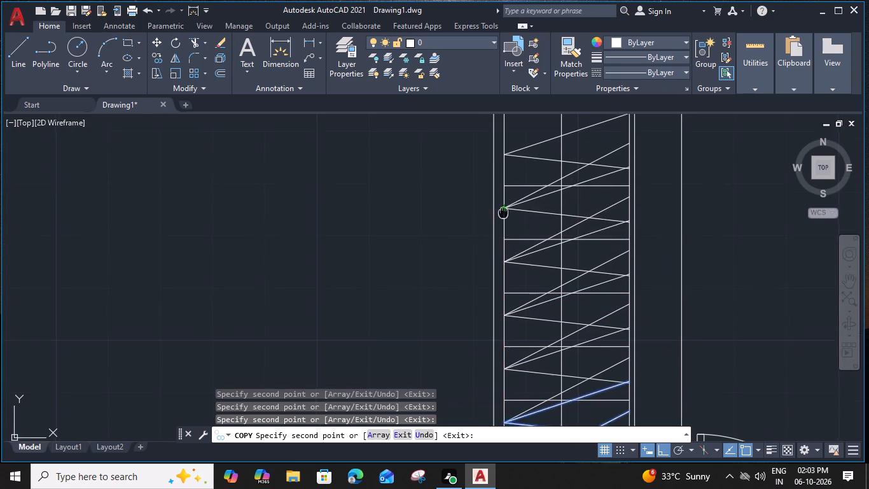
middle_click_drag(503, 218, 492, 327)
left_click(493, 269)
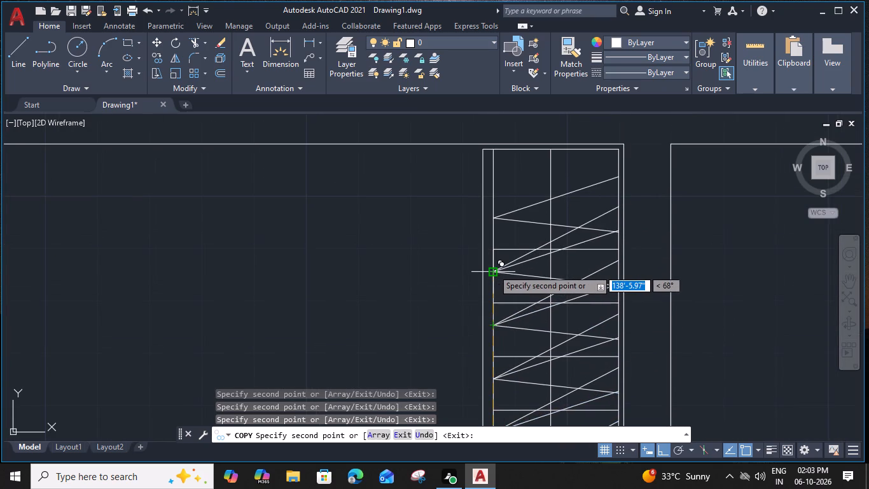
middle_click_drag(492, 252, 483, 306)
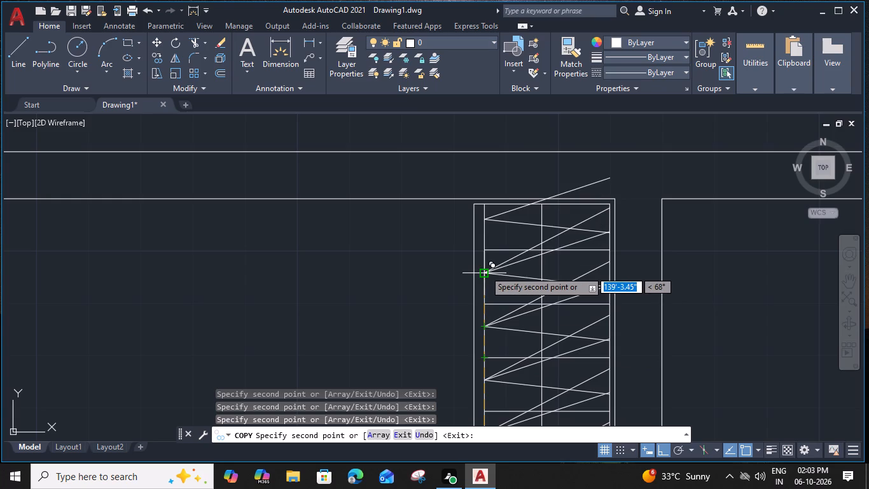
left_click(485, 271)
scroll(492, 322, "down", 2)
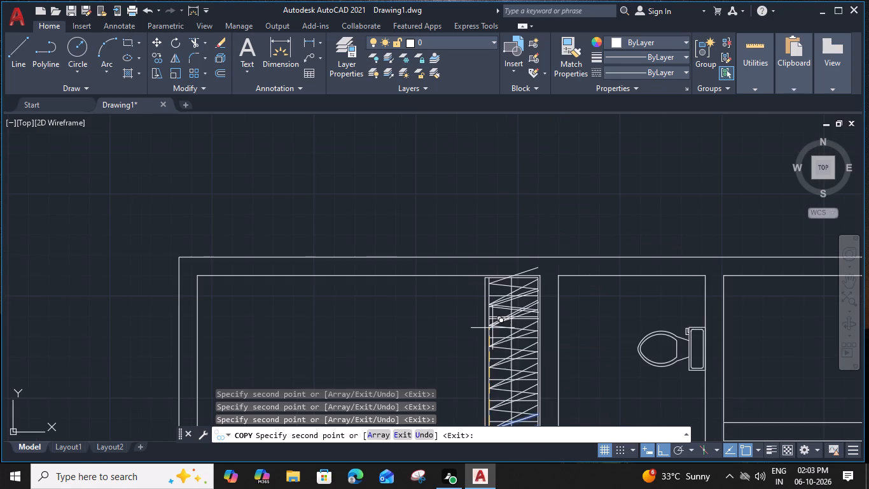
middle_click_drag(506, 311, 526, 185)
key("Escape")
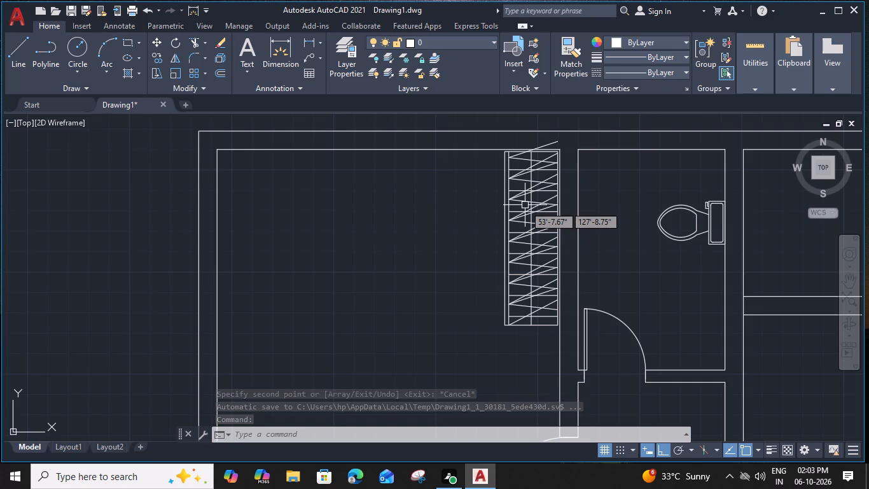
key("Escape")
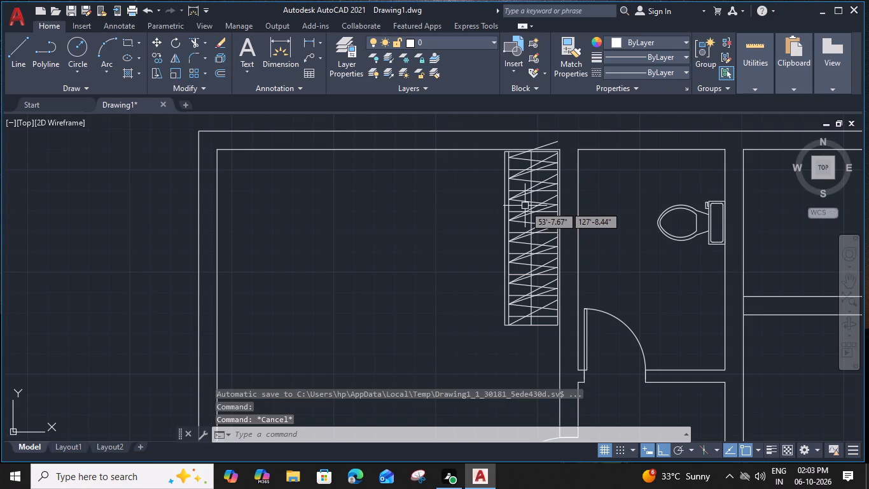
Trim the northernmost slanted hanger line where it overshoots the unit's north line.
type("TR")
key("space")
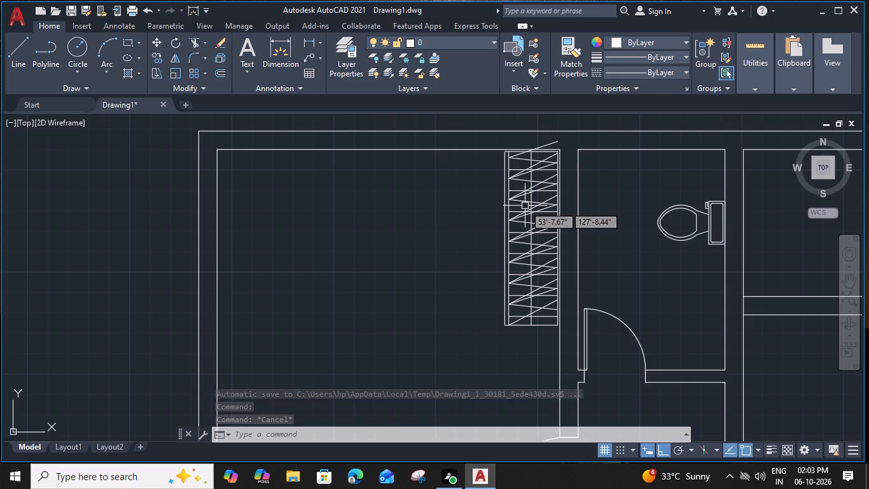
scroll(555, 146, "up", 3)
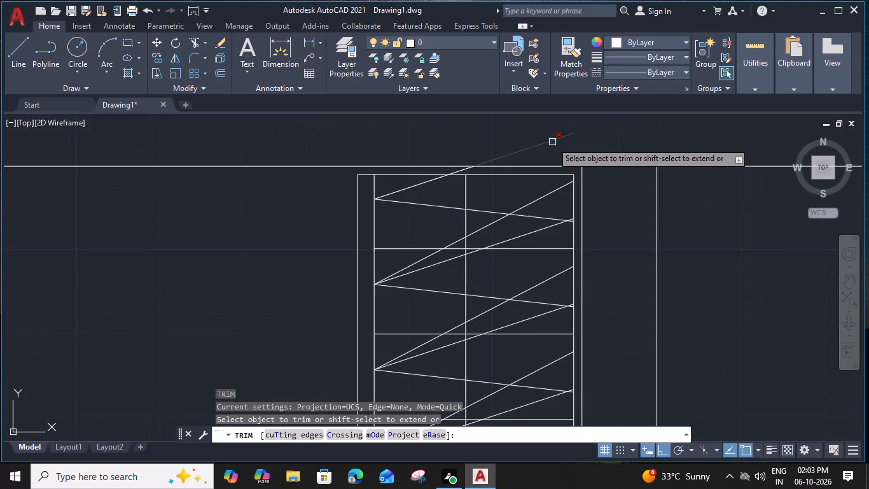
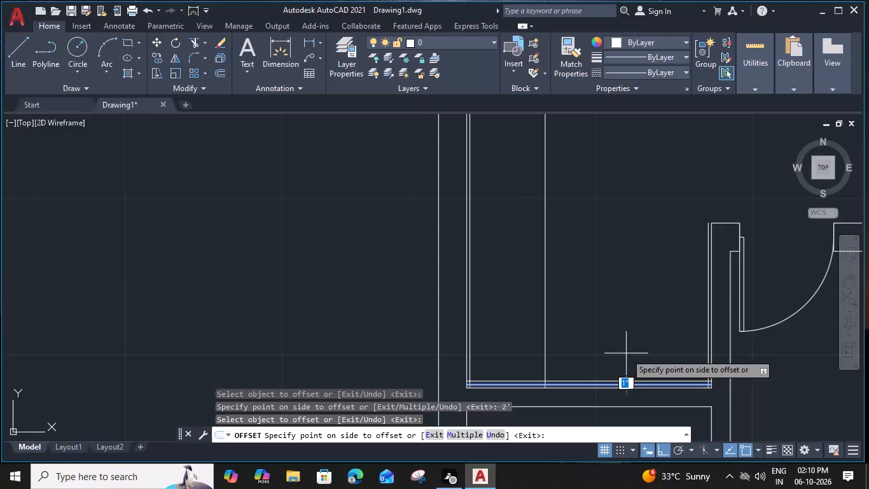
Offset the room's inner south line 2' northward and its inner east line 2' westward.
type("2'")
key("space")
left_click(706, 293)
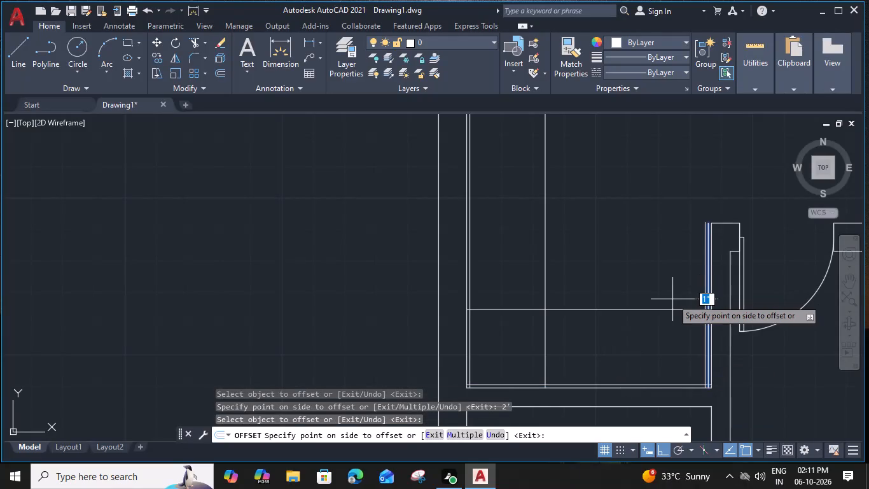
type("2'")
key("space")
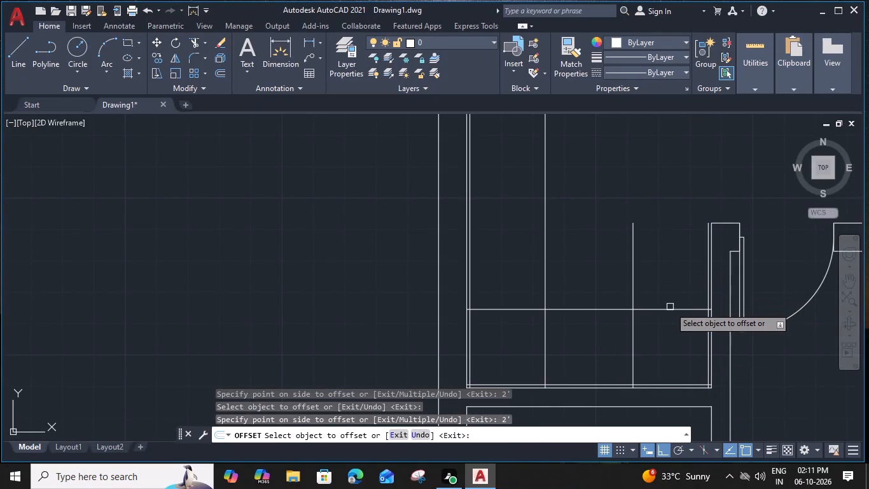
key("Escape")
Trim the new horizontal line's overshoot past the inner west line, and cut the west unit's front line back to the horizontal line.
type("TR")
key("space")
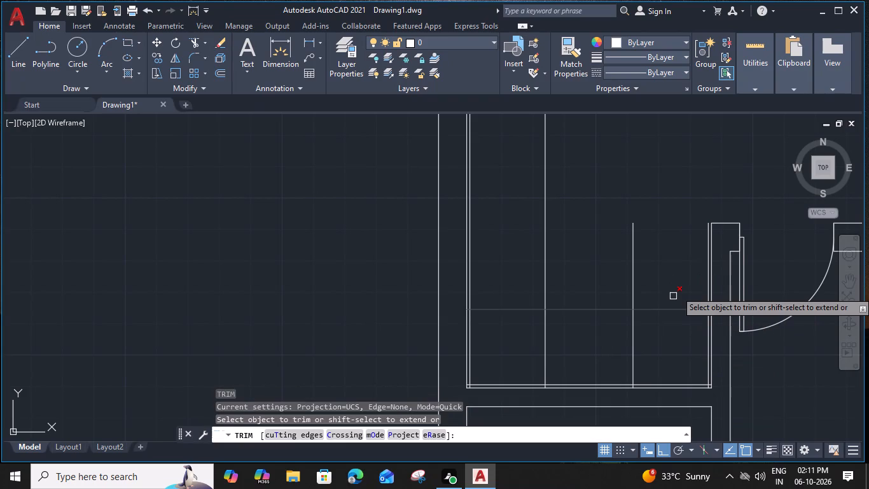
scroll(475, 313, "up", 3)
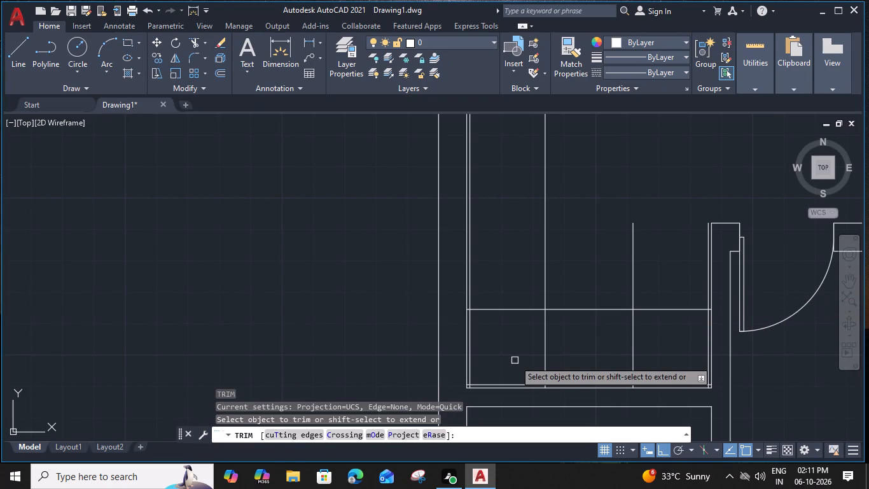
left_click(458, 304)
scroll(459, 308, "down", 3)
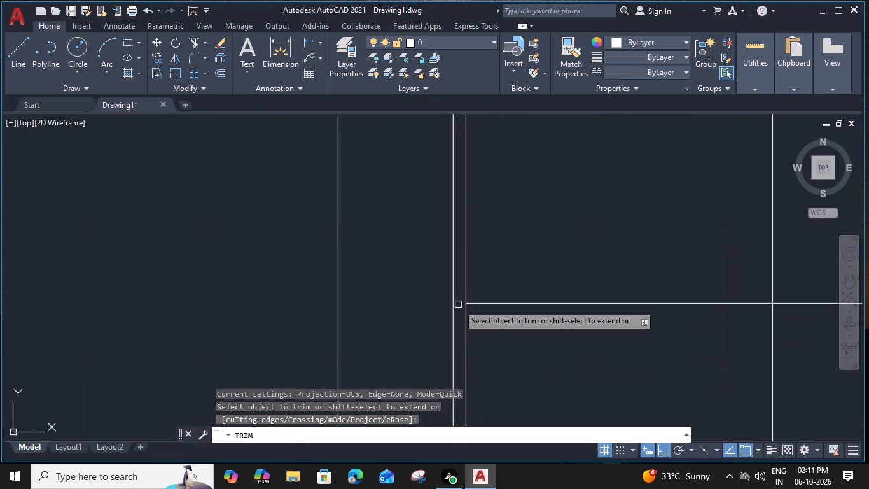
scroll(537, 390, "up", 4)
left_click(536, 371)
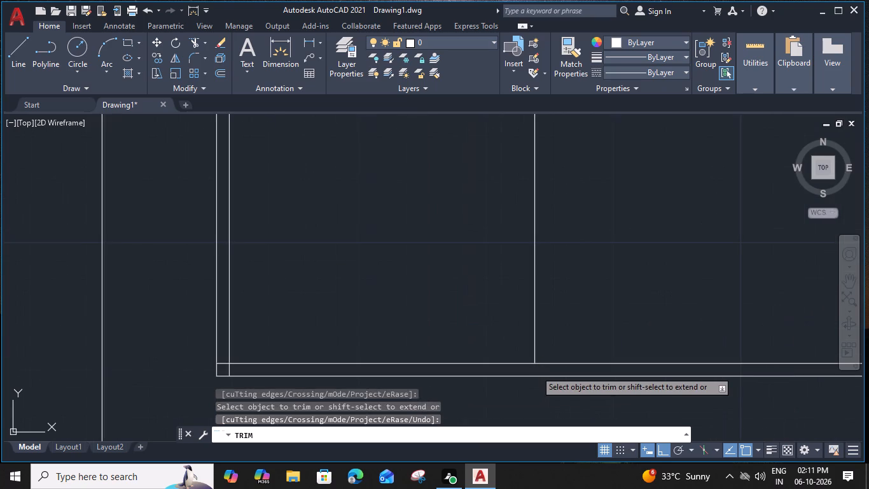
scroll(536, 371, "down", 2)
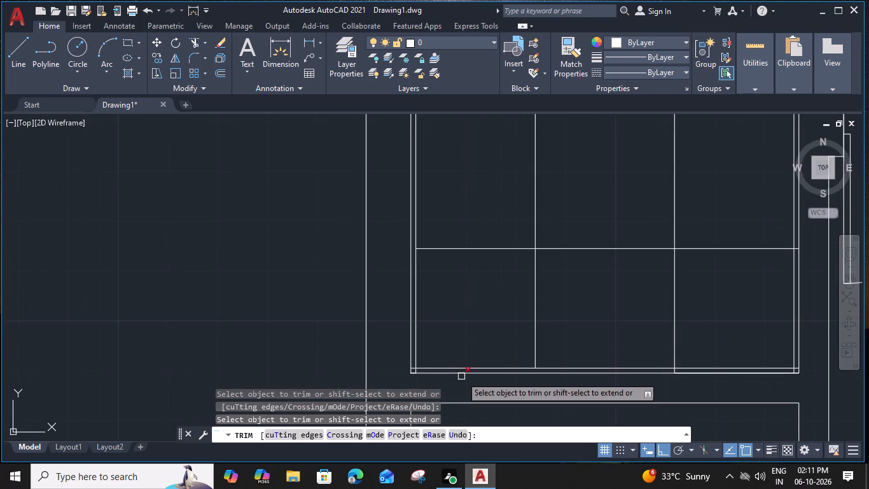
left_click(534, 318)
Trim the inner lines' overshoots at the southwest and southeast corners, the east unit's front line at the south, and the horizontal line's east end.
scroll(414, 371, "up", 3)
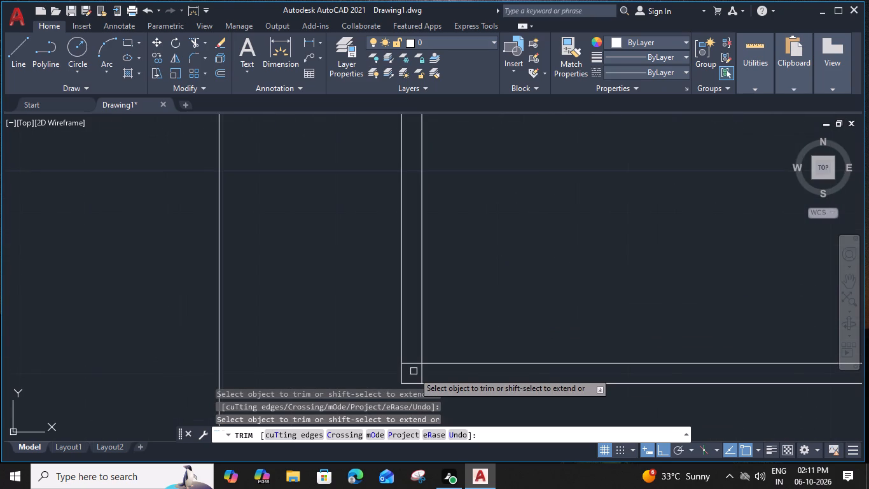
left_click(415, 364)
left_click(422, 376)
scroll(422, 376, "down", 3)
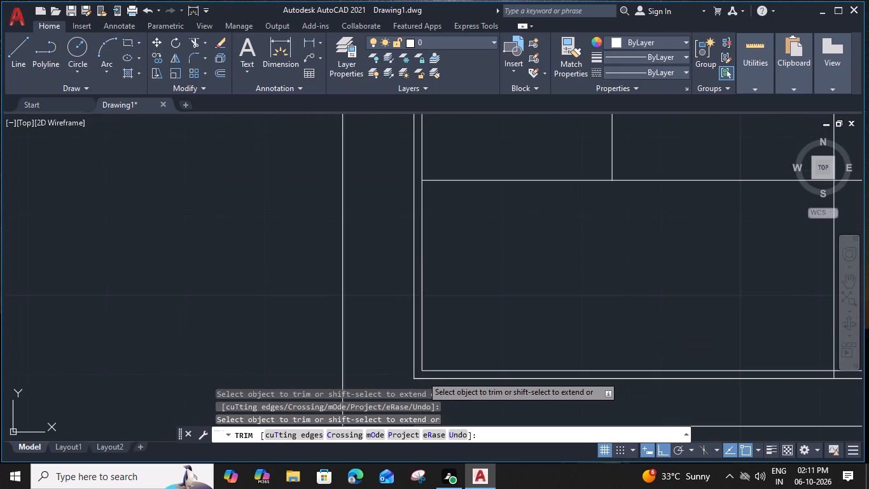
scroll(676, 372, "up", 2)
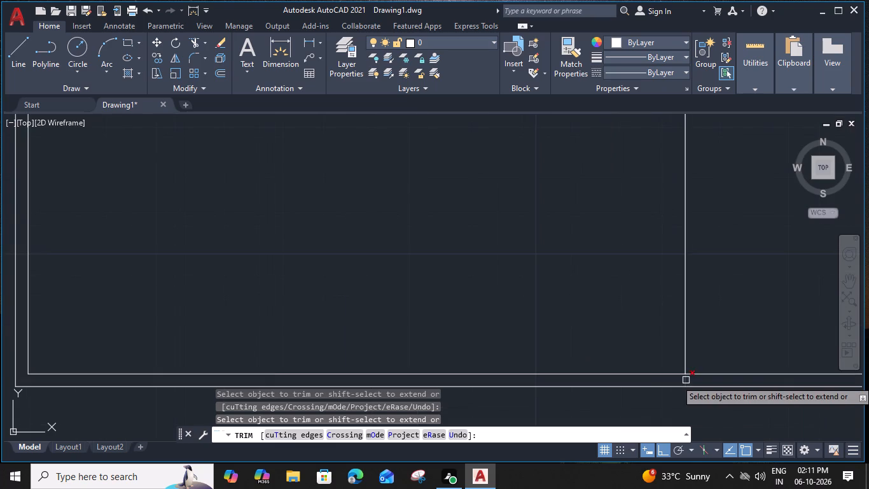
left_click(686, 380)
scroll(686, 380, "down", 2)
middle_click_drag(648, 334, 592, 340)
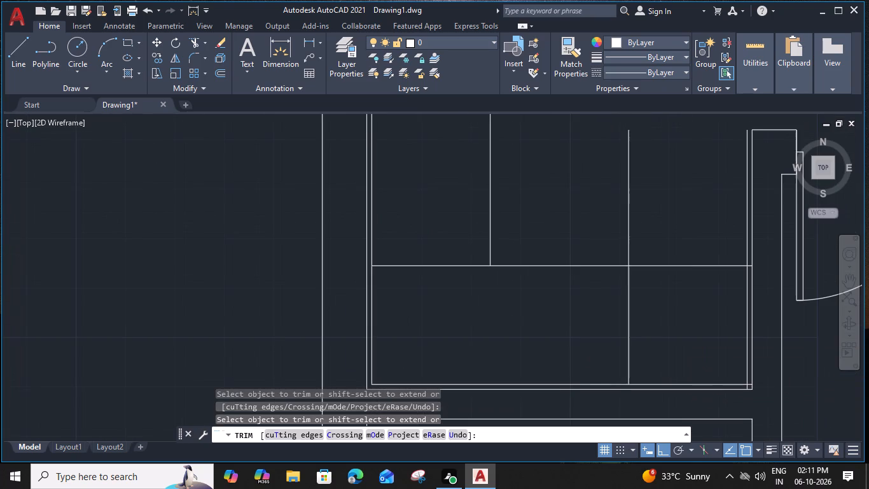
scroll(740, 388, "up", 3)
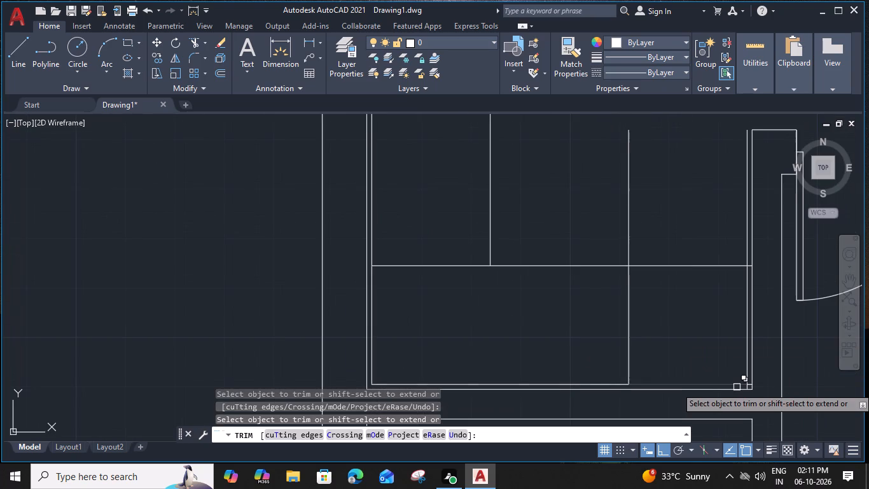
left_click(760, 381)
left_click(753, 386)
scroll(753, 386, "down", 3)
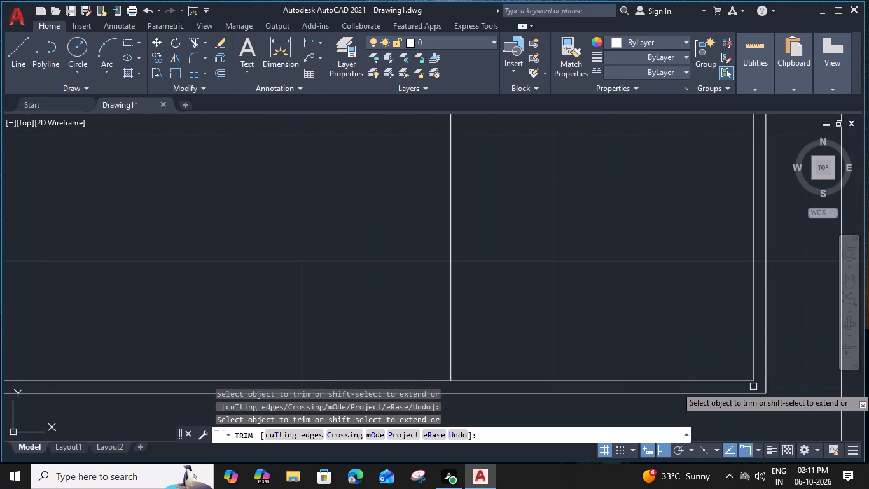
middle_click_drag(720, 312, 702, 374)
scroll(737, 320, "up", 2)
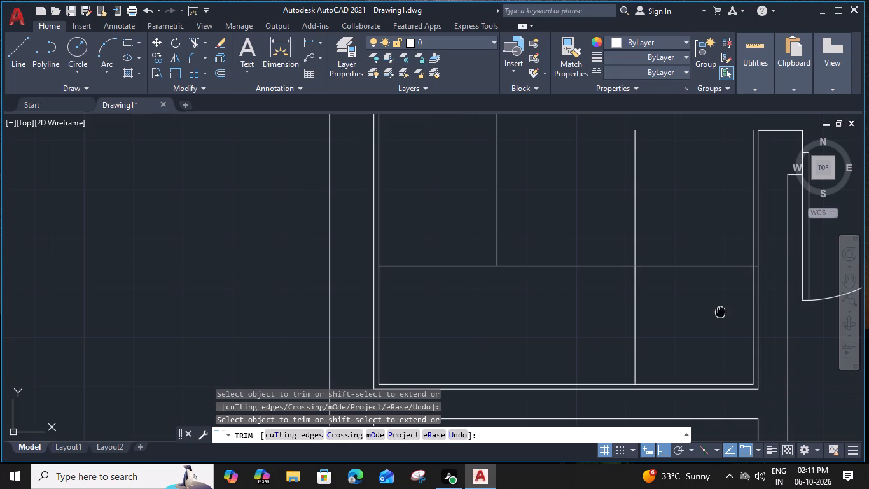
left_click(737, 339)
scroll(737, 339, "down", 2)
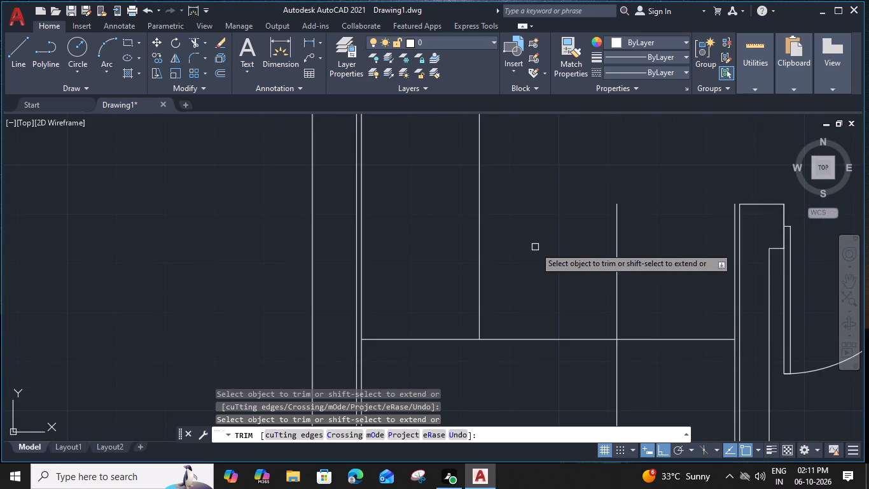
middle_click_drag(538, 237, 564, 166)
key("Escape")
Replace the horizontal line crossing the room with one offset 1' north of the inner south line.
left_click(565, 268)
key("Delete")
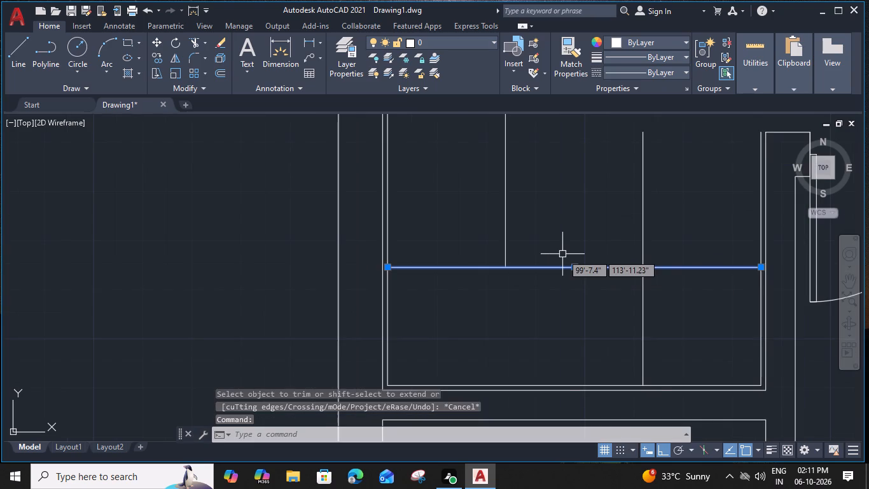
left_click_drag(573, 386, 571, 379)
type("O")
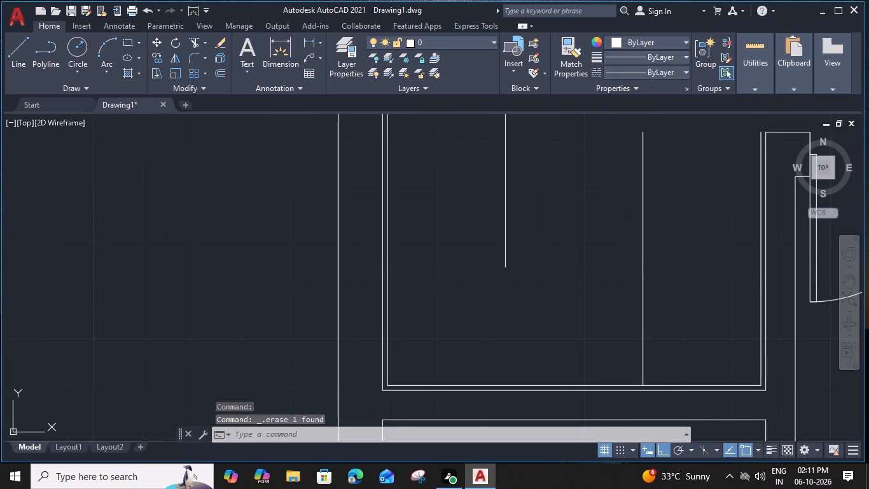
key("space")
type("1'")
type("9\"")
key("Return")
key("1")
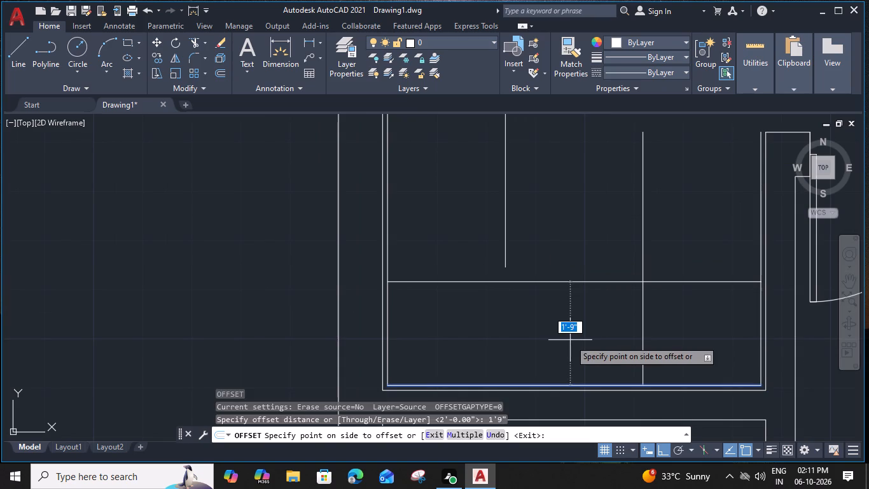
type("'")
key("space")
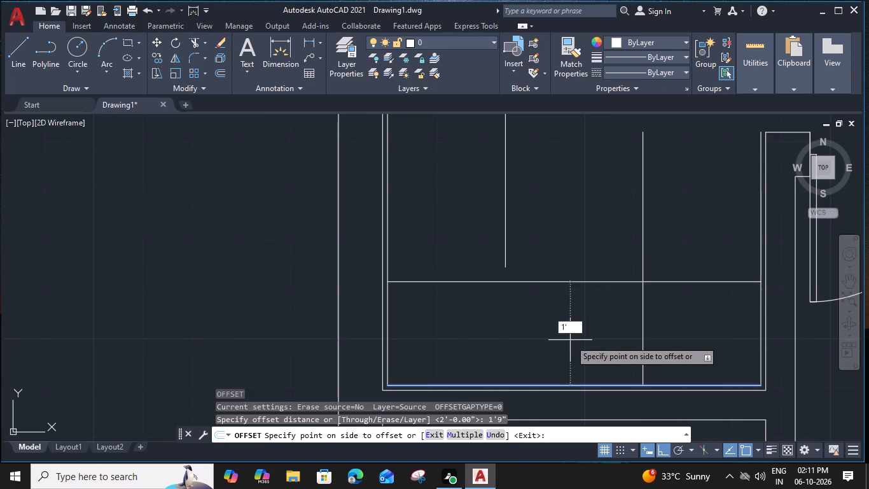
key("Escape")
Extend the west unit's front line south to the new horizontal line, and trim the east unit's front line below it.
type("EX")
key("space")
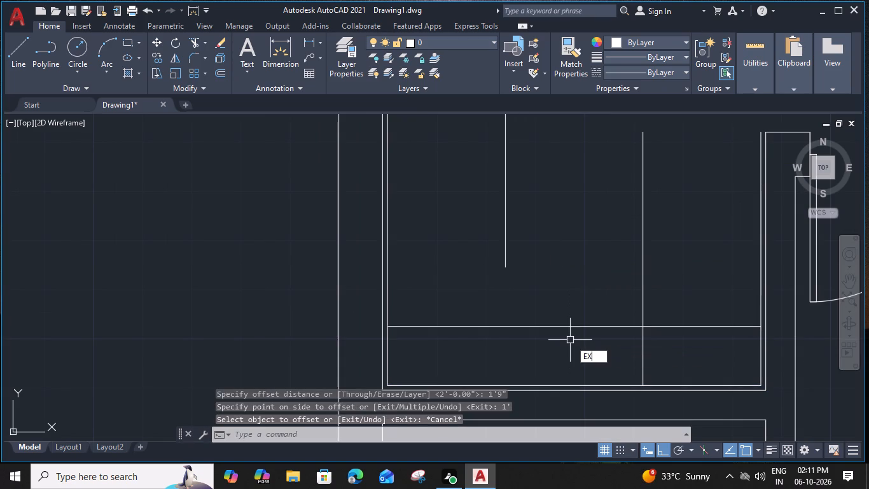
left_click(508, 242)
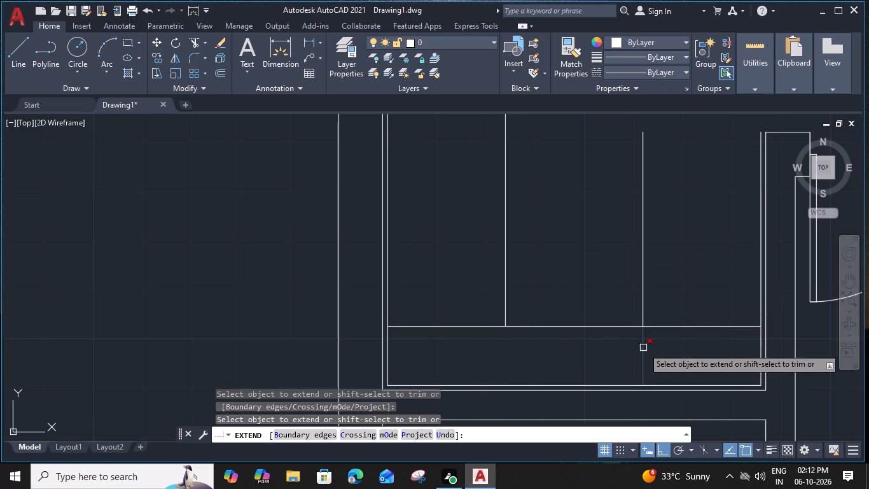
left_click(643, 348, "shift")
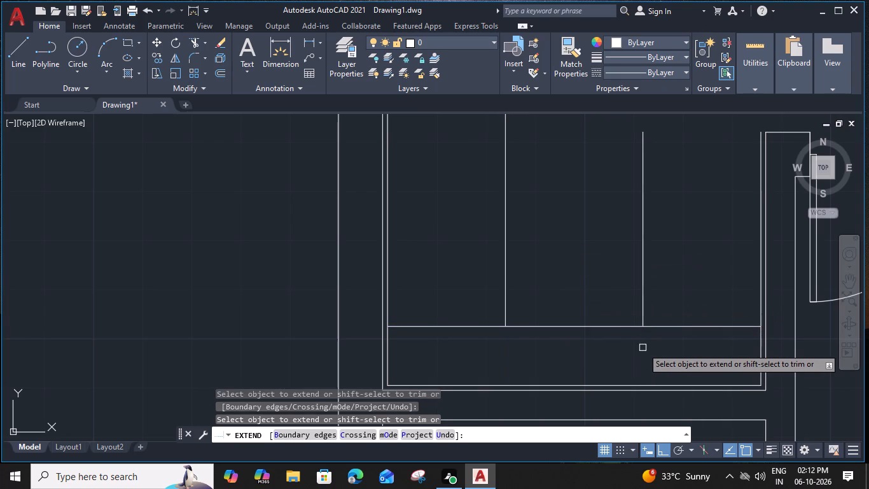
middle_click_drag(720, 241, 729, 262)
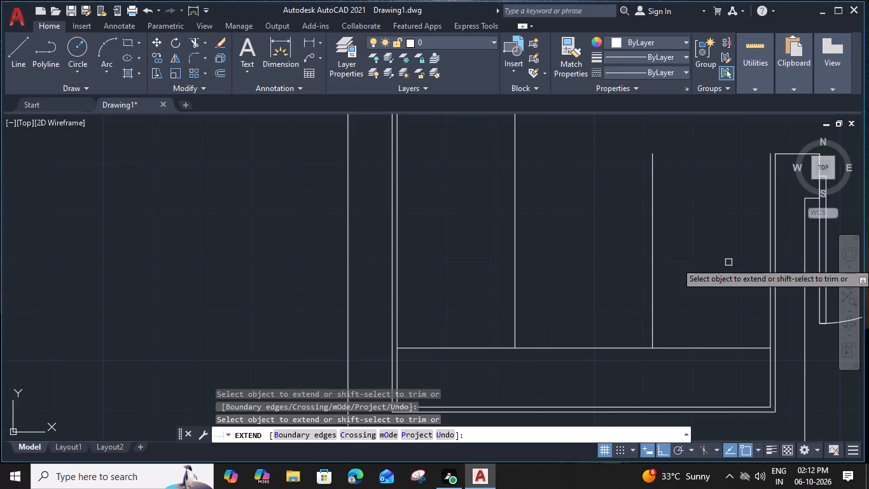
middle_click_drag(572, 286, 566, 264)
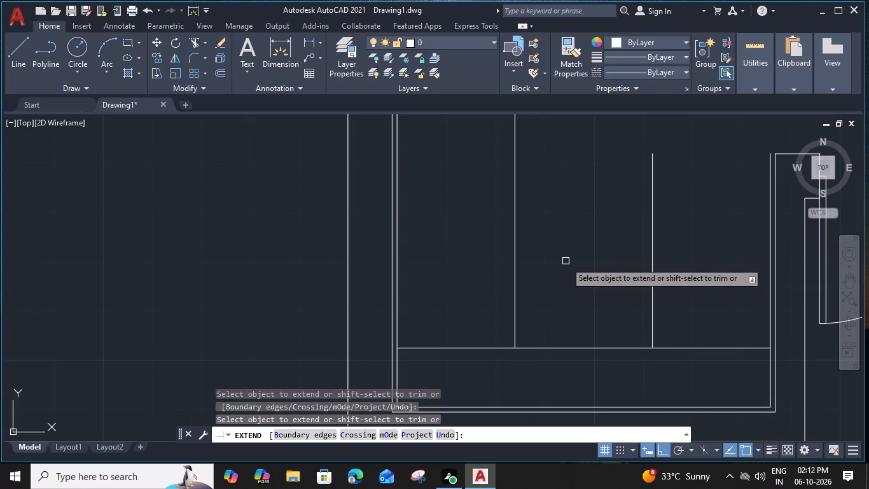
middle_click_drag(566, 264, 585, 399)
scroll(585, 276, "down", 1)
middle_click_drag(587, 236, 585, 397)
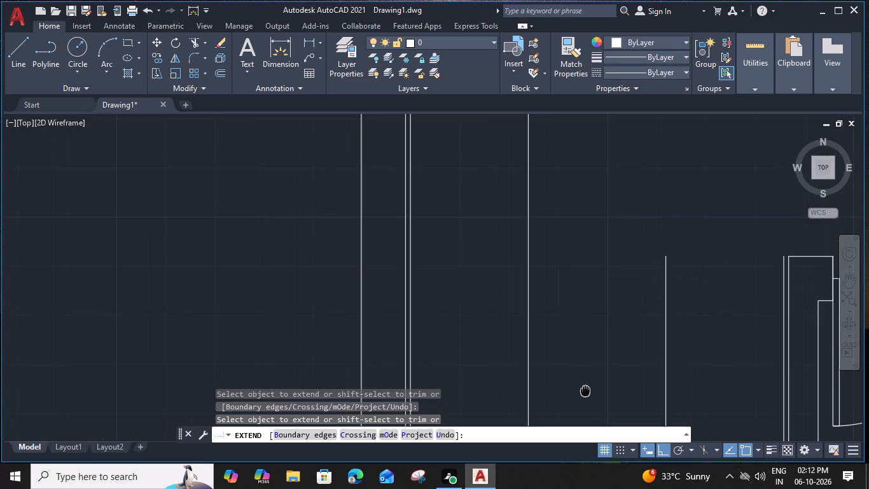
middle_click_drag(585, 397, 586, 260)
key("Escape")
Draw a 2' horizontal end line from the inner west line to the west unit's front line, just south of the open door.
scroll(476, 180, "up", 2)
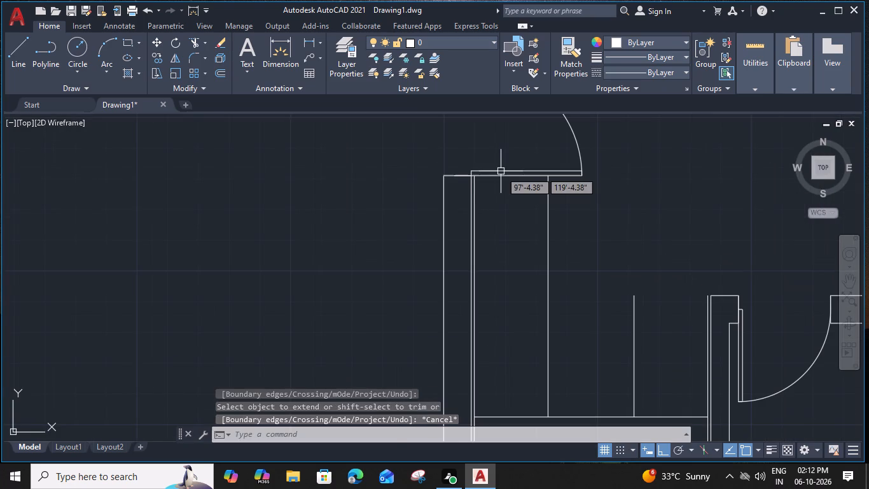
type("L")
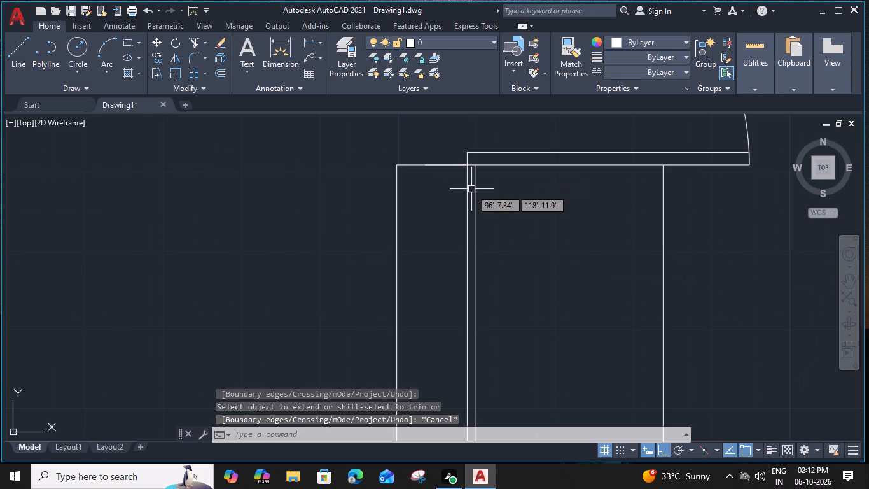
key("space")
left_click(476, 192)
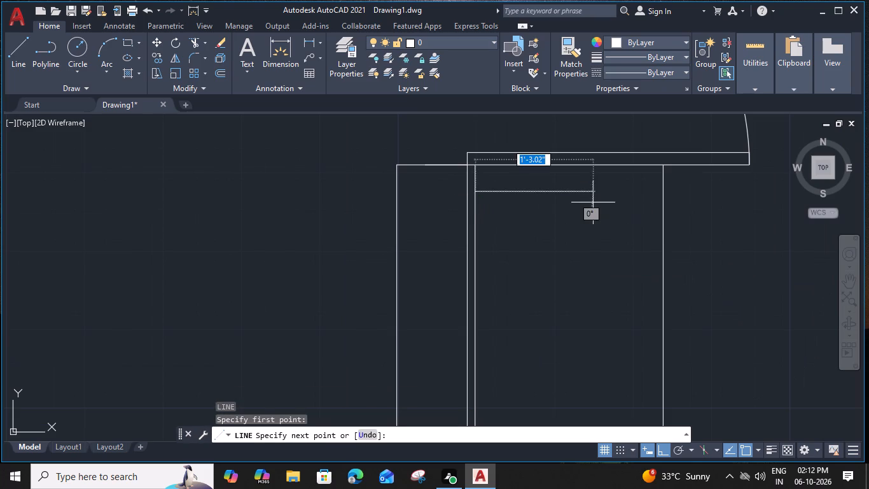
left_click(665, 192)
key("Escape")
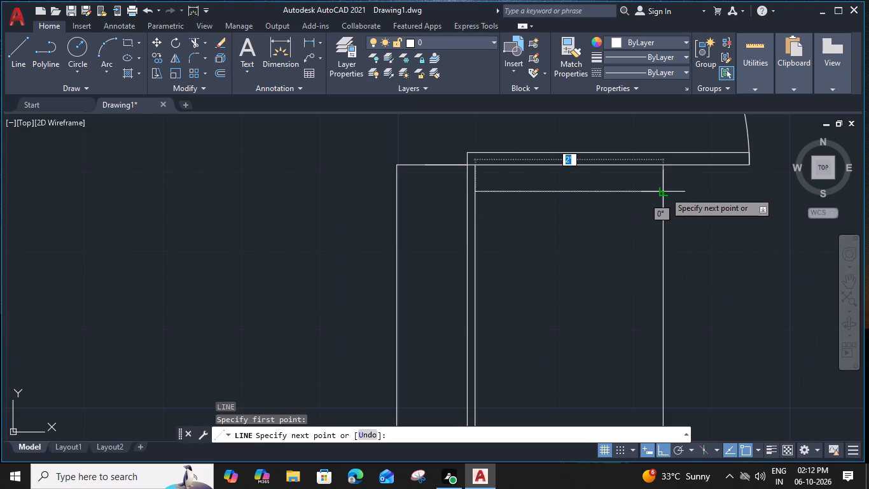
Trim the west unit's inner back line and front line where they project north of the new end line.
type("TR")
key("space")
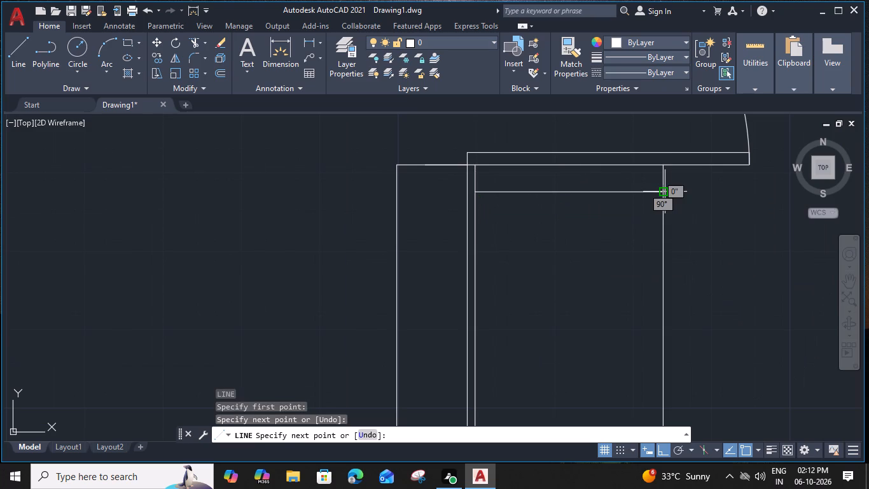
left_click(475, 178)
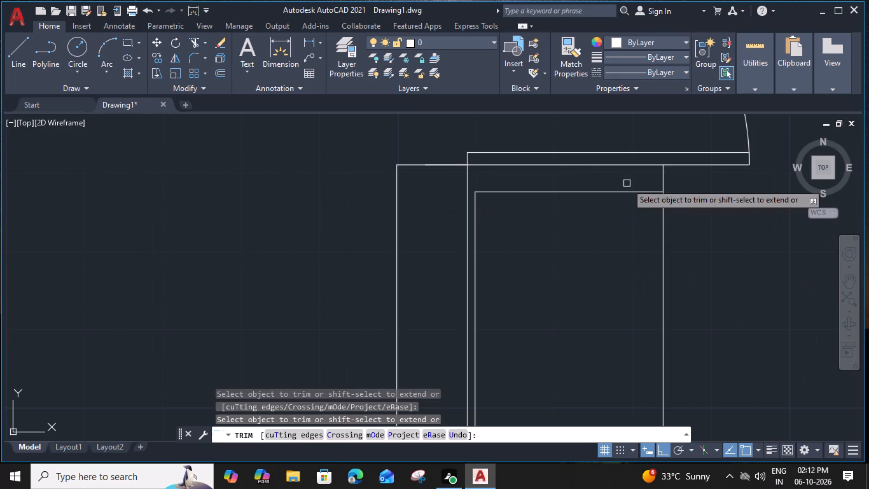
left_click(663, 180)
key("Escape")
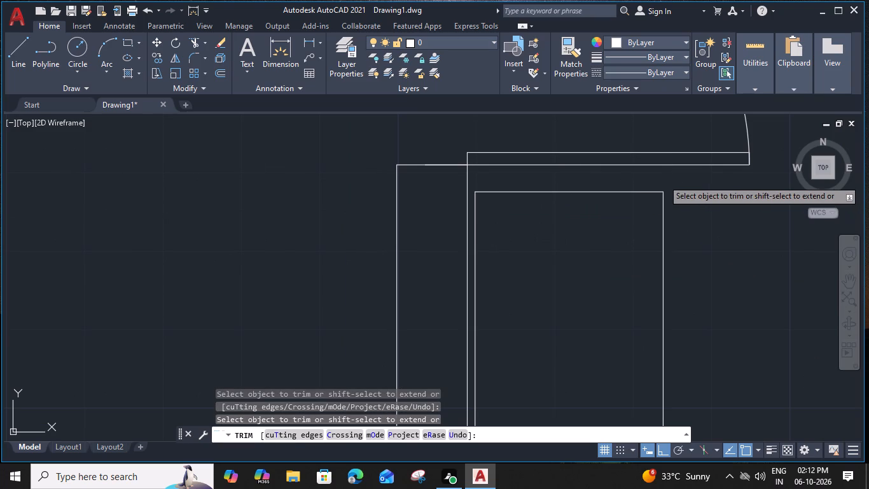
Offset the west unit's north end line 1" south into the unit.
left_click(625, 192)
type("O")
key("space")
key("1")
key("shift+quotedbl")
key("Return")
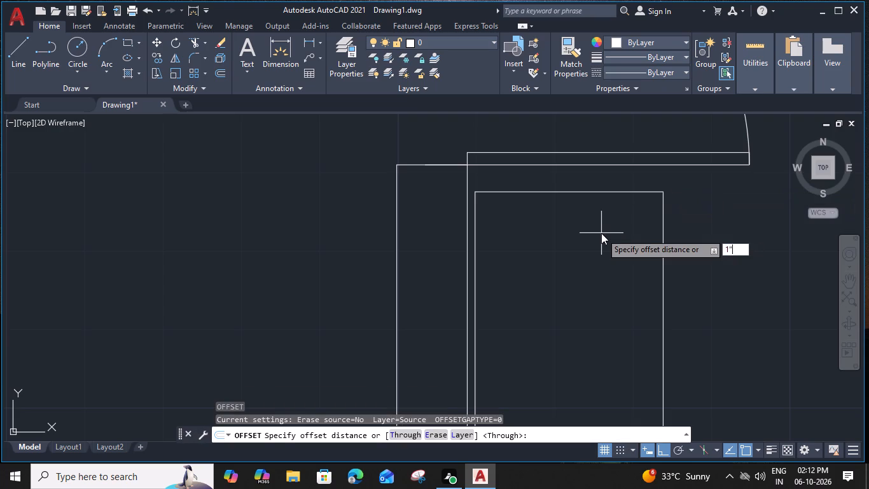
left_click(601, 233)
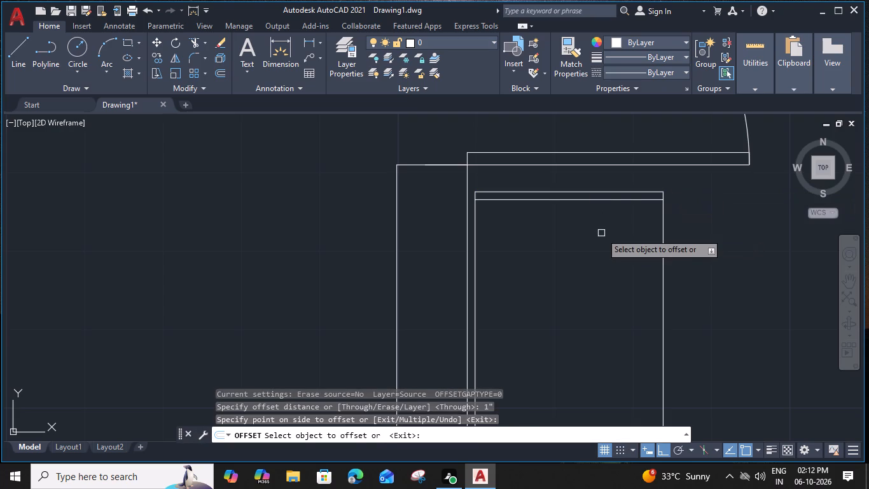
Offset the west unit's front line 2" east and the south strip's front line 2" north.
left_click(665, 230)
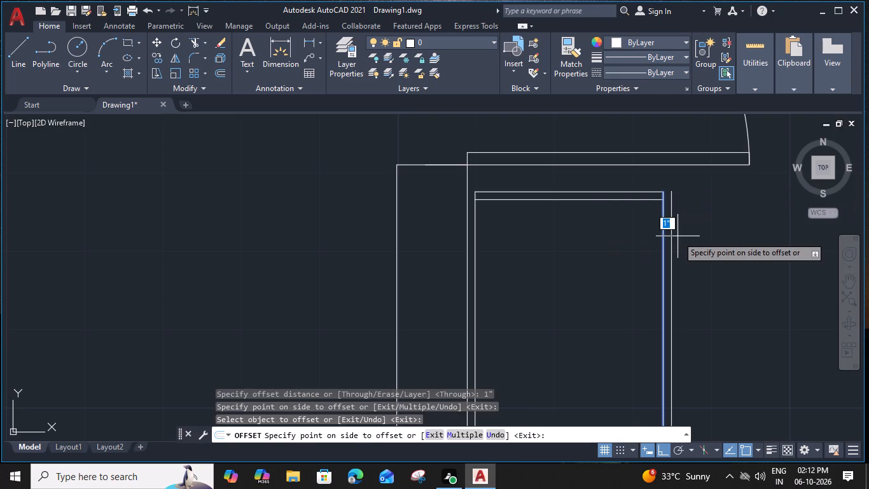
type("2\"")
key("Return")
scroll(678, 236, "down", 2)
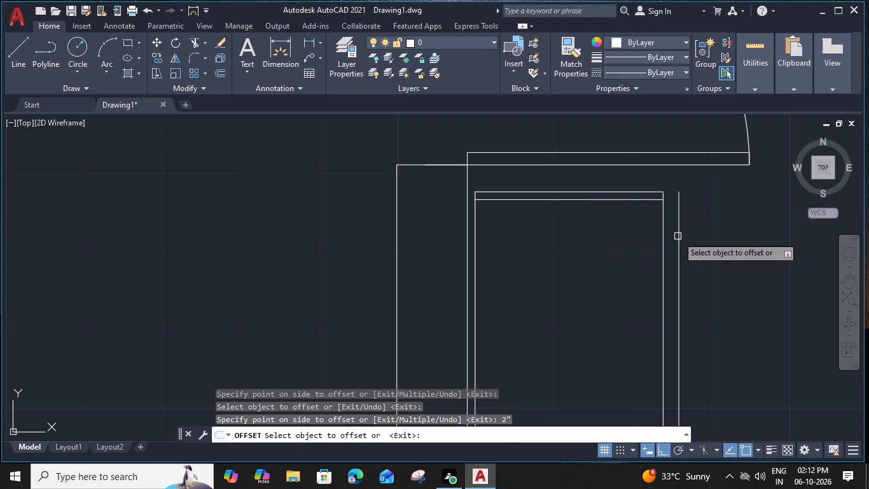
middle_click_drag(701, 287, 638, 148)
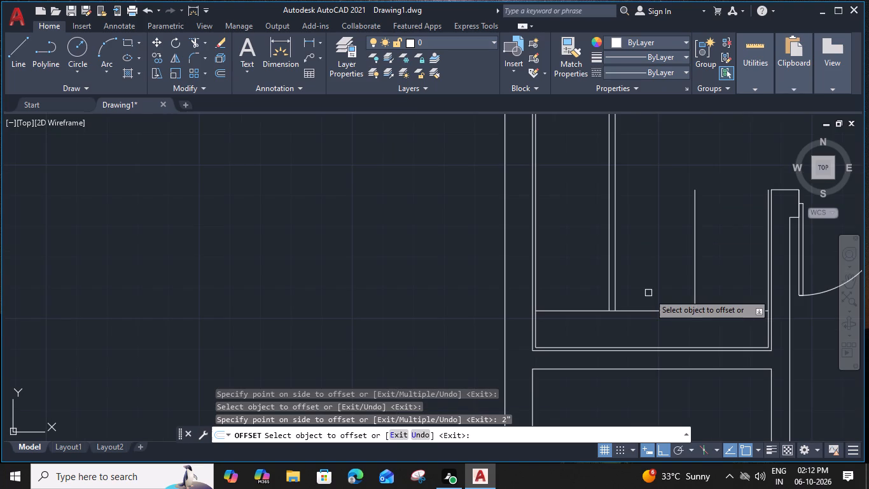
scroll(655, 312, "up", 1)
left_click(655, 312)
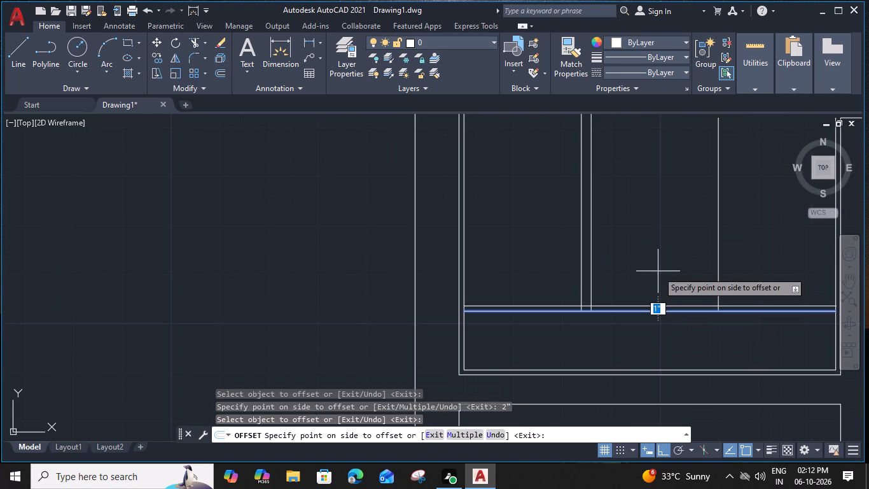
type("2\"")
key("Return")
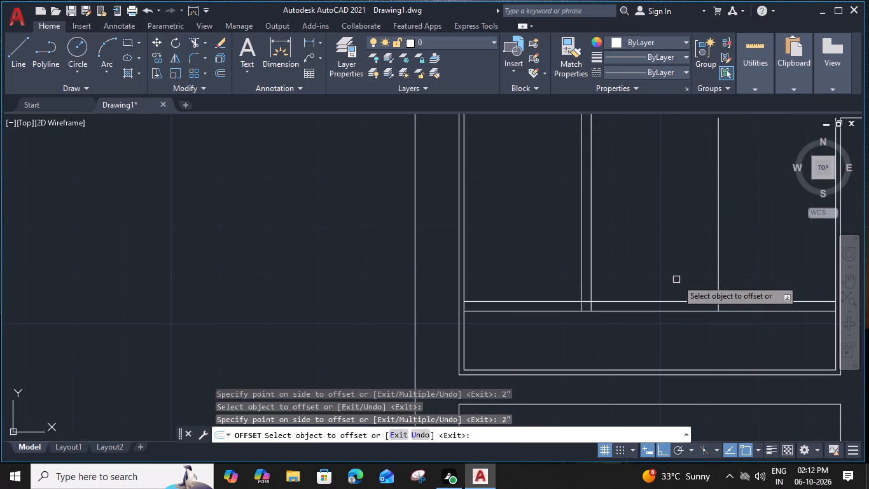
Erase the east unit's existing front line.
middle_click_drag(685, 276, 584, 302)
left_click(618, 283)
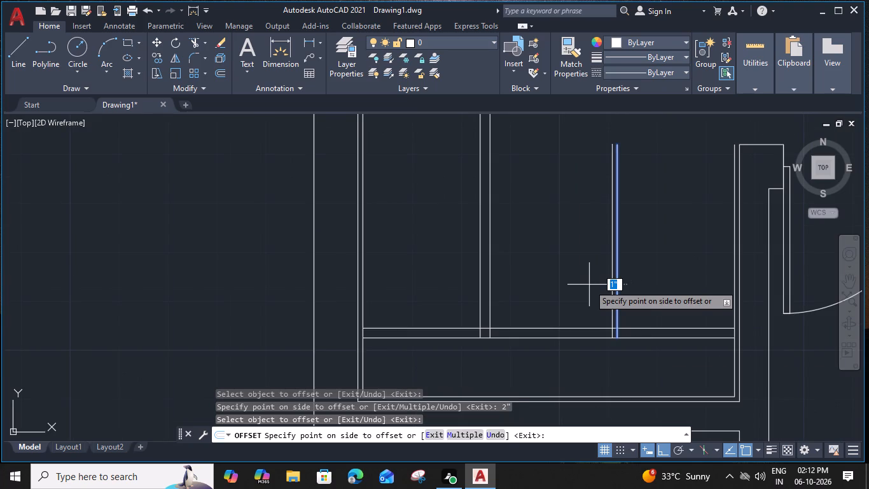
key("Escape")
left_click(648, 138)
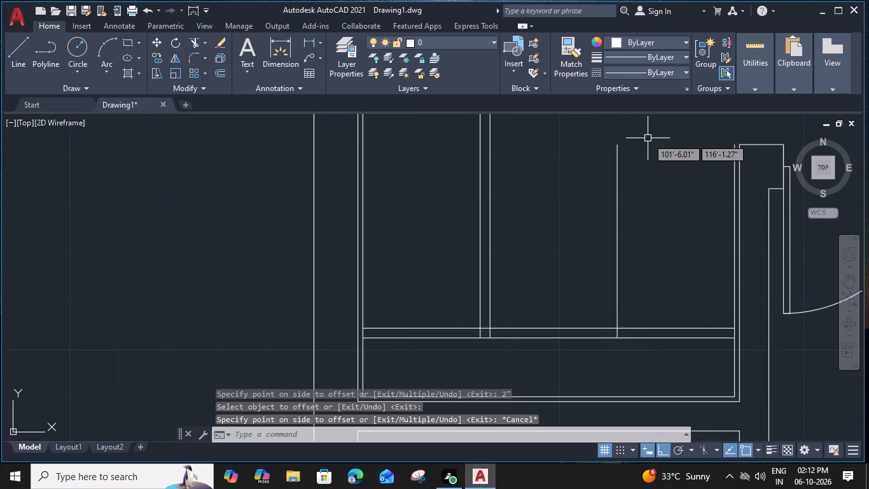
left_click(608, 212)
key("Delete")
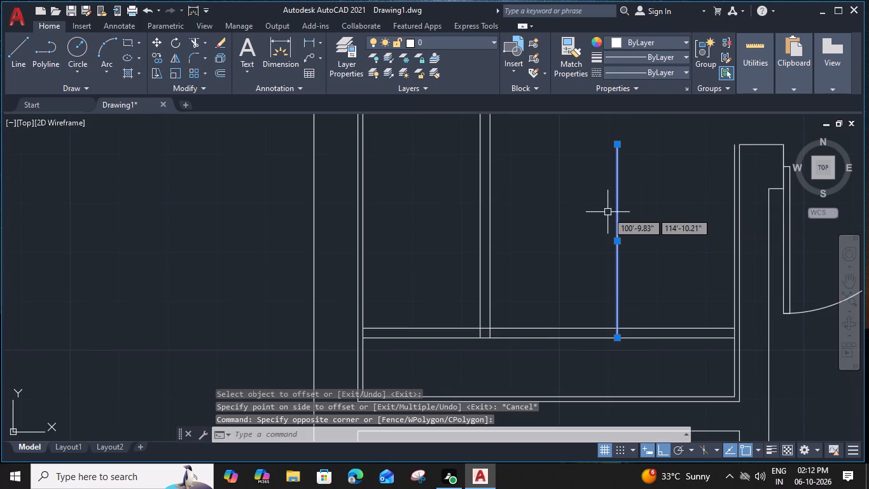
Offset the room's inner east line 1' west to form the east unit's front line.
middle_click_drag(655, 248, 609, 241)
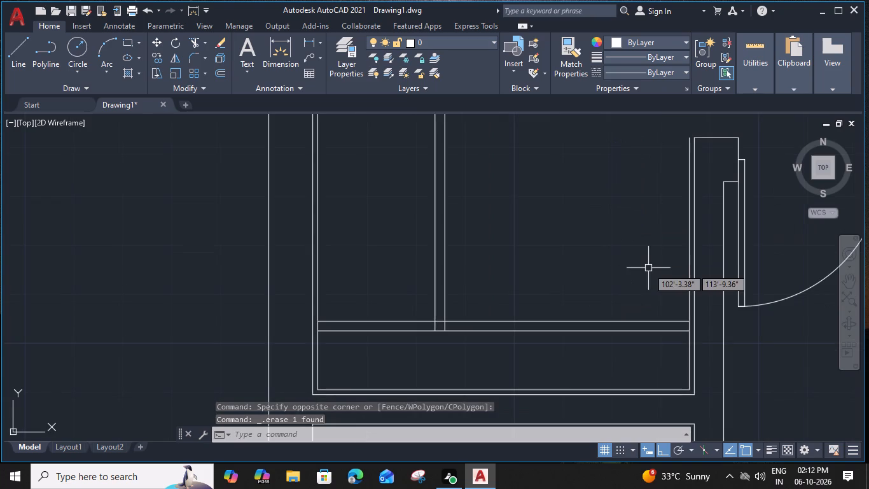
left_click(688, 262)
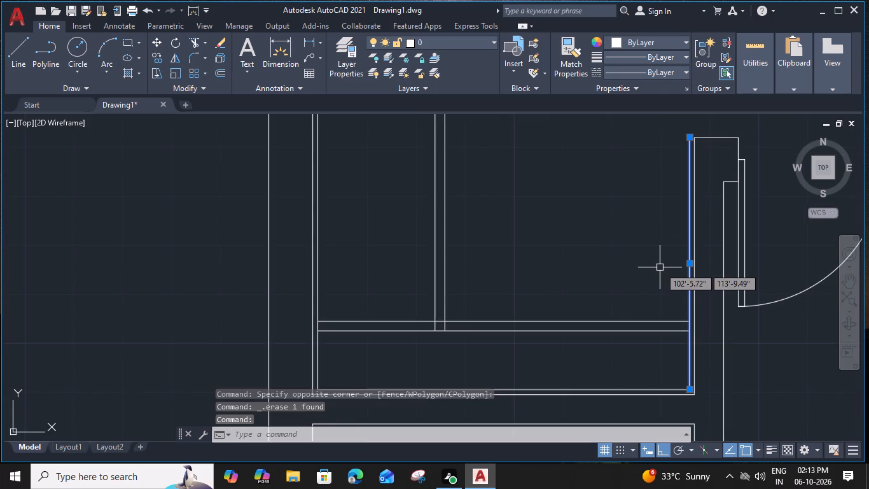
type("O")
key("space")
key("1")
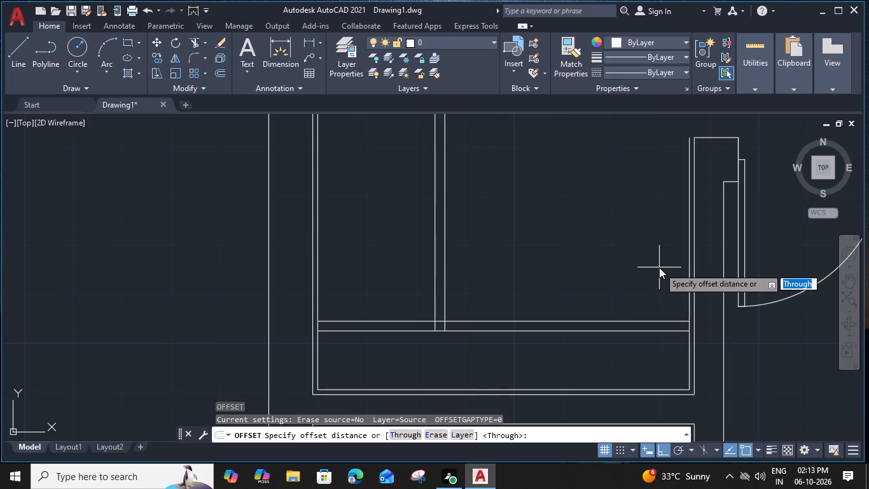
key("apostrophe")
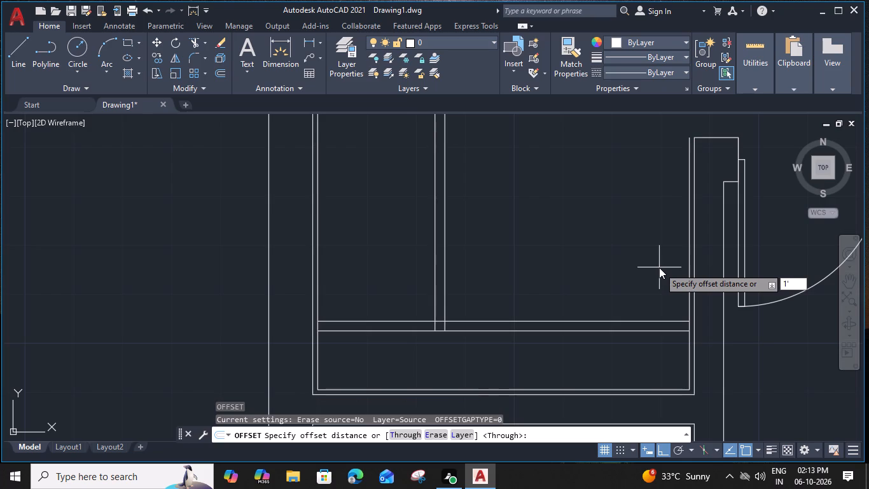
key("space")
left_click(658, 267)
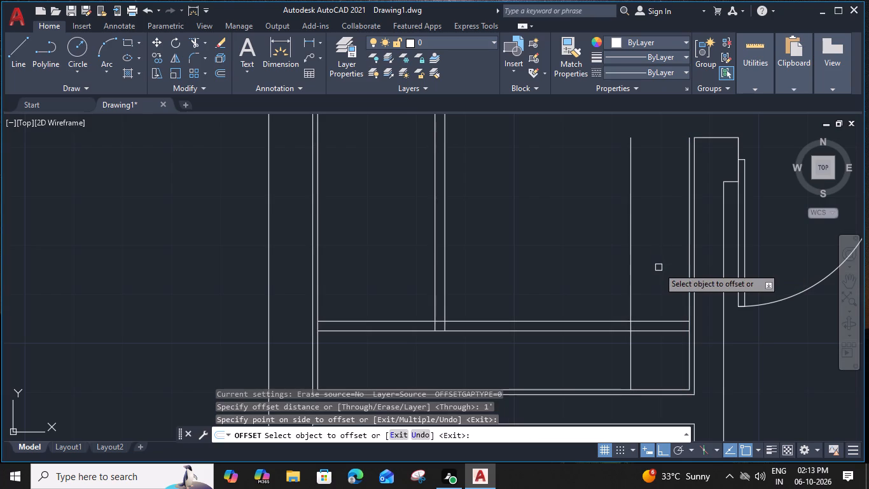
Offset the east unit's new front line 2" west.
left_click(631, 221)
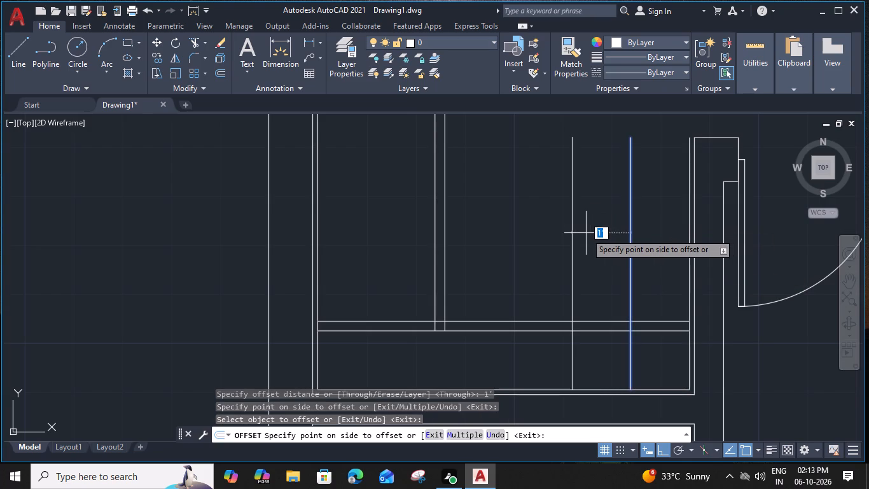
key("2")
key("shift+quotedbl")
key("Return")
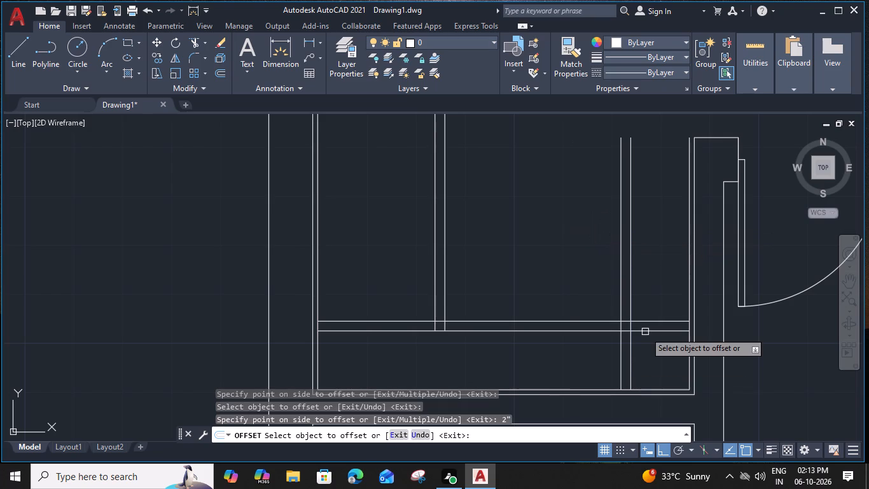
key("Escape")
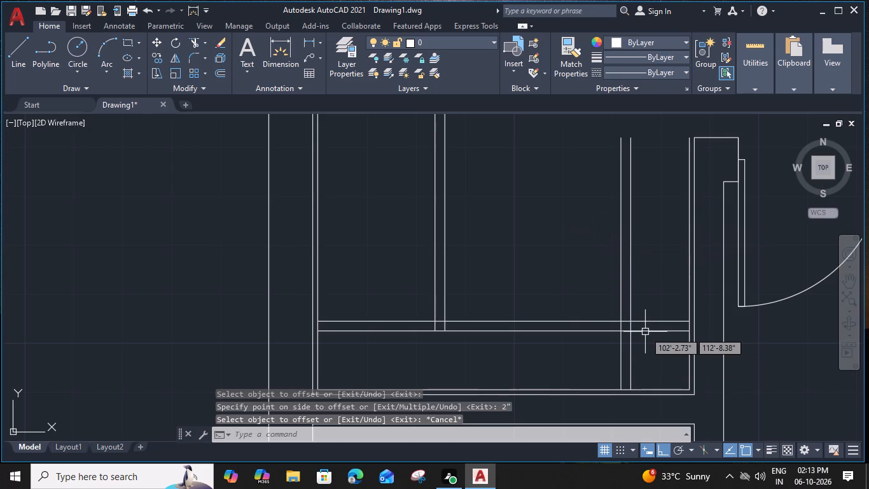
Trim the east unit's two front lines back to the south strip's northern line.
type("TR")
key("space")
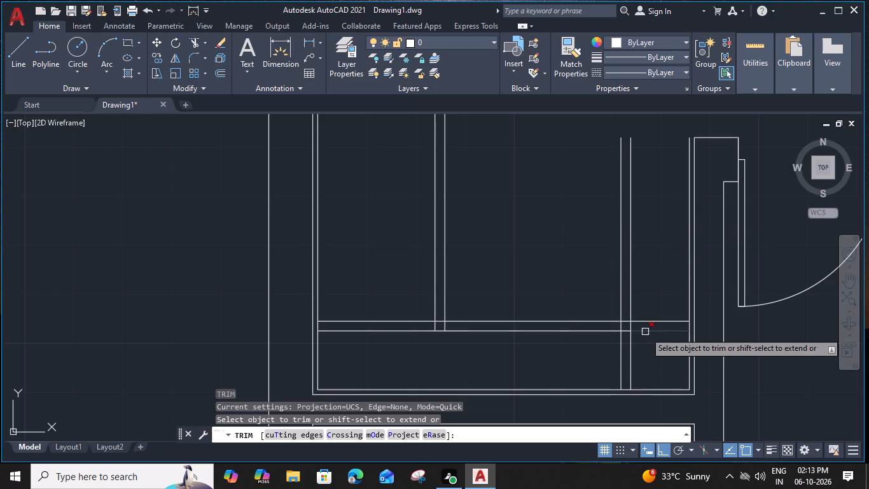
left_click(646, 343)
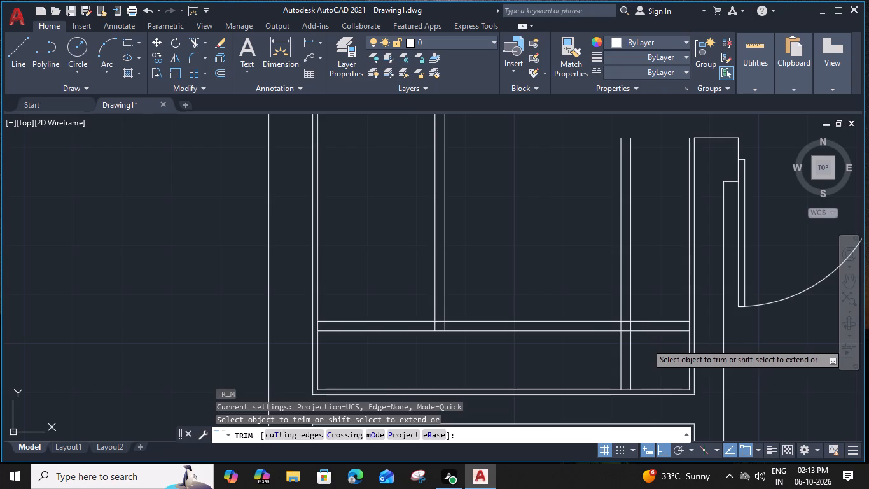
left_click(608, 348)
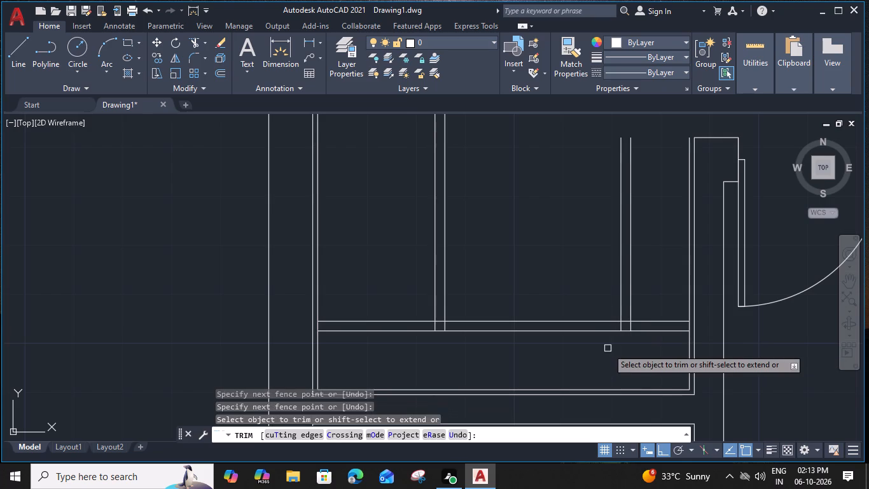
scroll(623, 328, "up", 1)
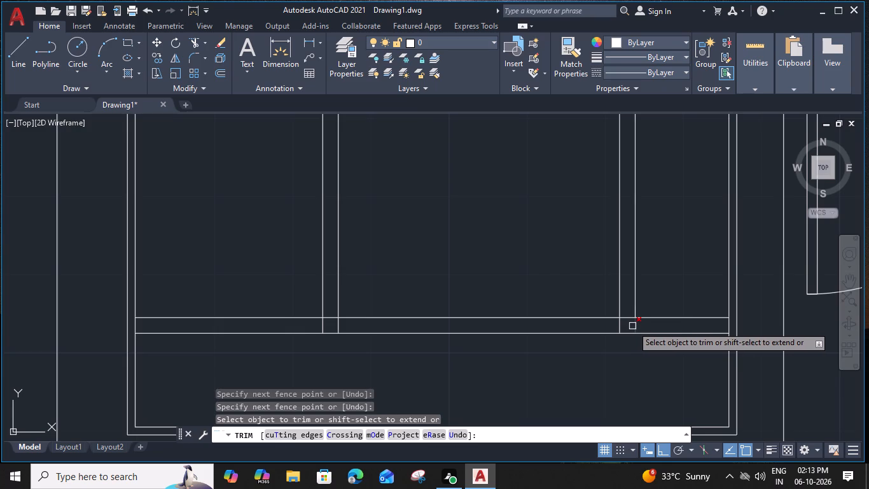
left_click(636, 327)
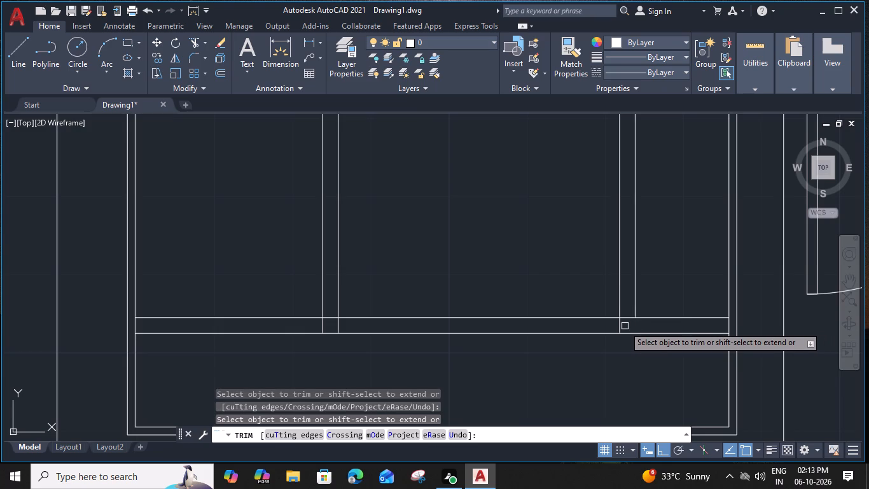
left_click(618, 325)
Trim the ends of the west unit's two front lines between the south strip's double lines.
scroll(633, 325, "down", 1)
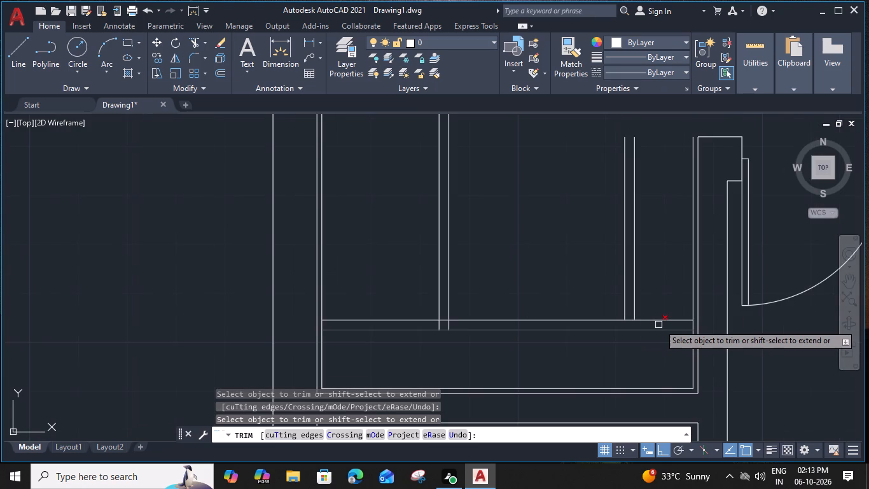
middle_click_drag(661, 222, 683, 253)
scroll(452, 351, "up", 1)
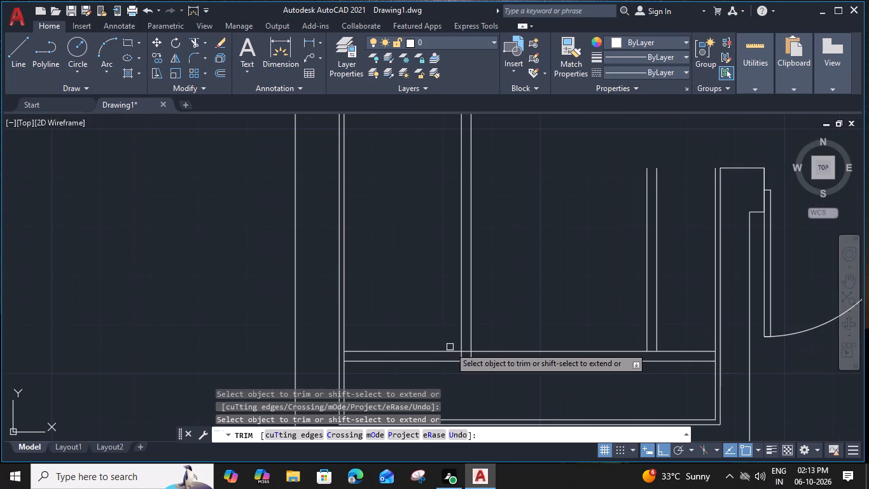
left_click(466, 360)
left_click(480, 362)
Extend the west unit's outer north end line east to the outer front line.
scroll(481, 360, "down", 3)
scroll(450, 222, "up", 1)
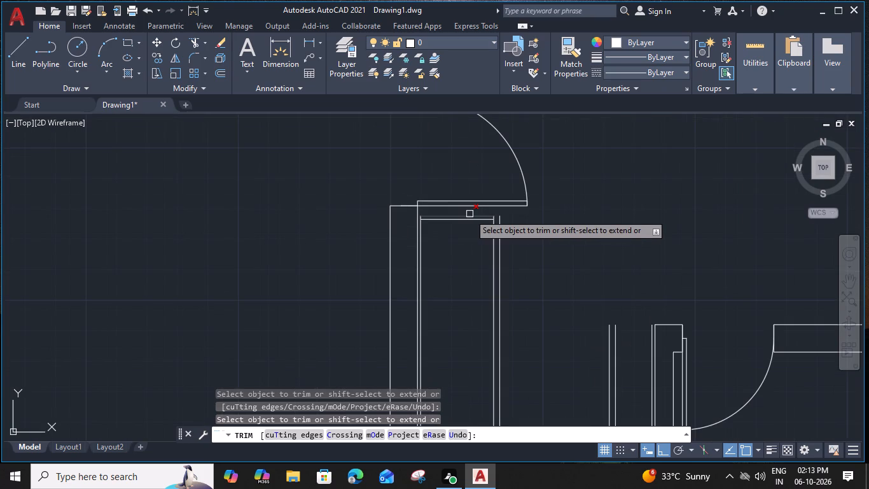
middle_click_drag(522, 237, 534, 276)
scroll(479, 253, "up", 1)
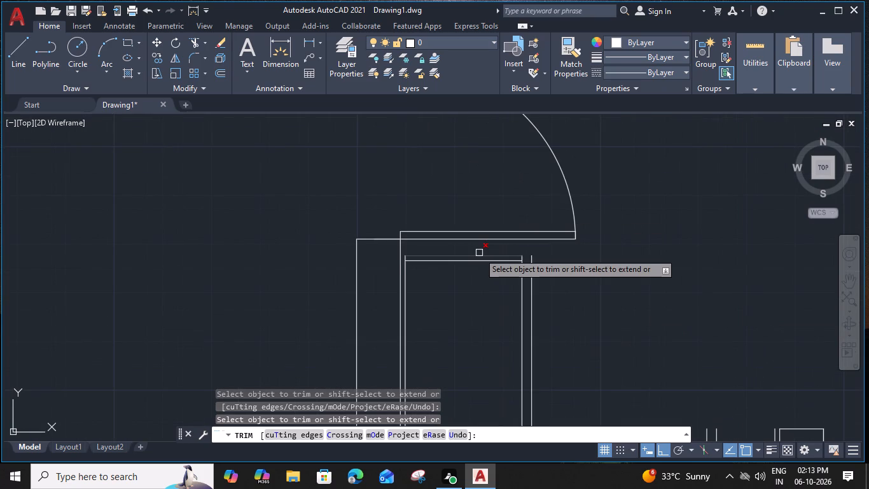
left_click(479, 253, "shift")
scroll(509, 264, "down", 2)
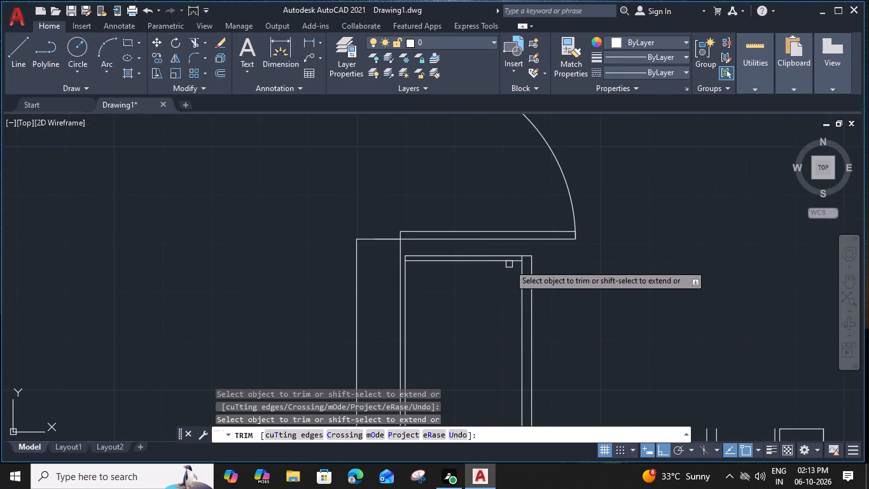
middle_click_drag(506, 302, 513, 203)
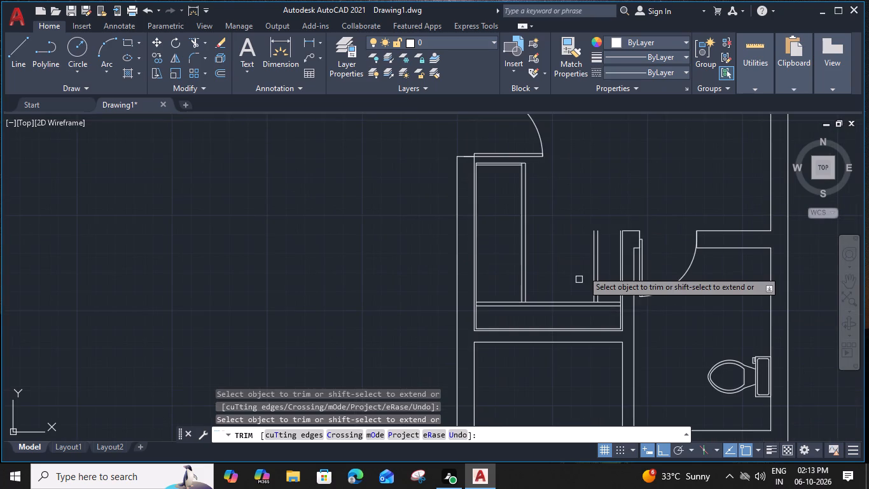
key("Escape")
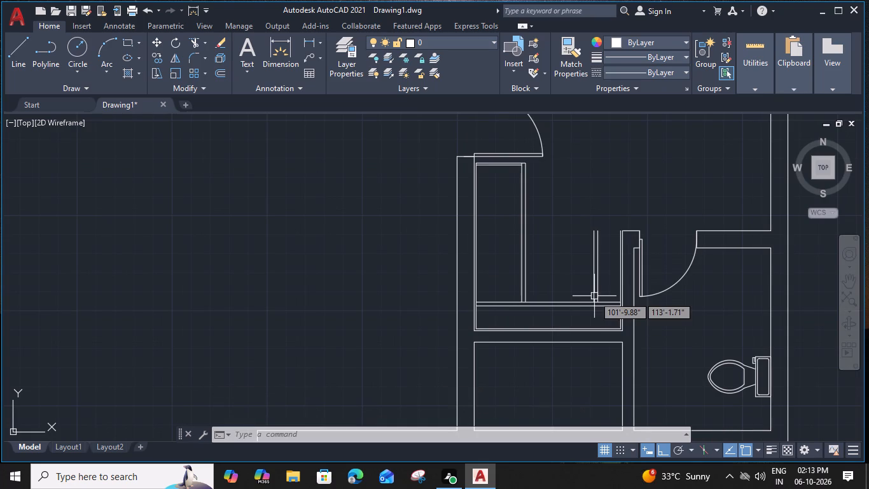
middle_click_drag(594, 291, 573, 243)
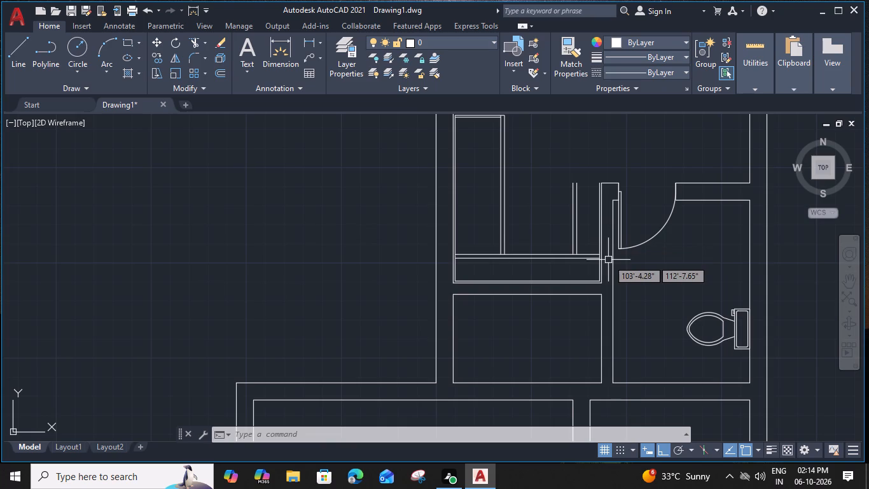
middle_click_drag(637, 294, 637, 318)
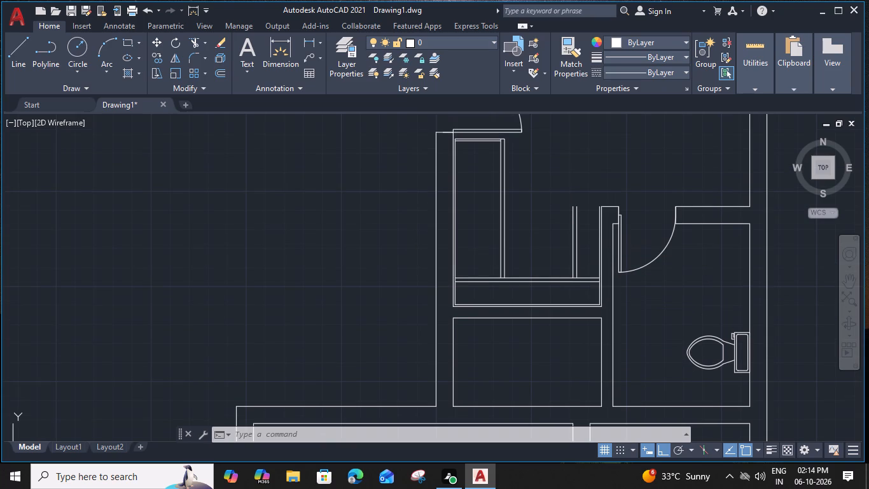
Close the east unit's north end with a horizontal line from the east wall, just below its corner, to the outer front line.
scroll(592, 219, "up", 1)
type("L")
key("space")
scroll(603, 209, "up", 2)
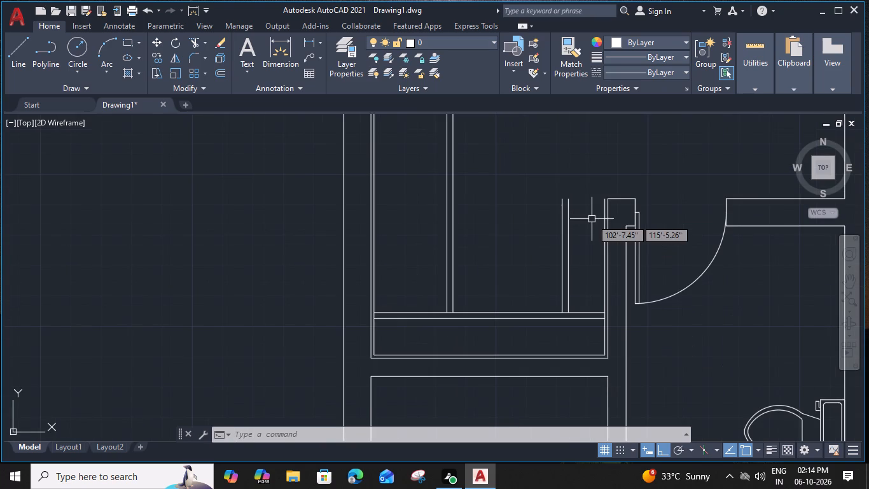
left_click(615, 194)
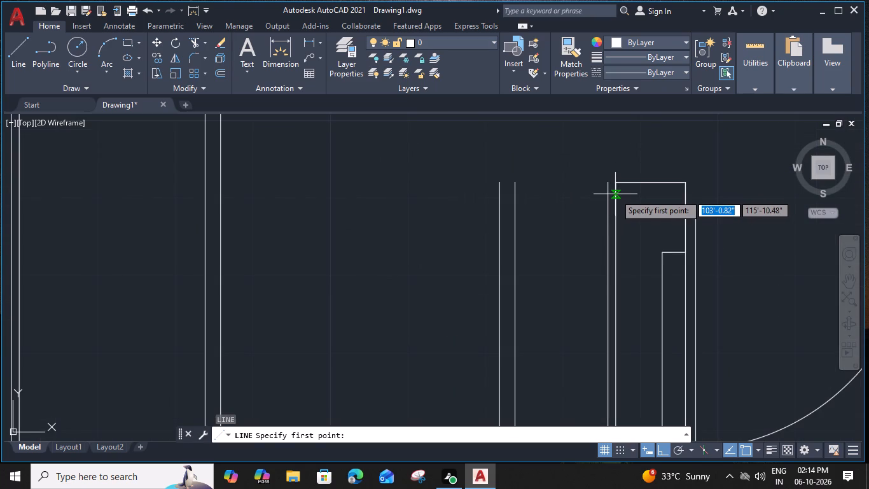
left_click(499, 194)
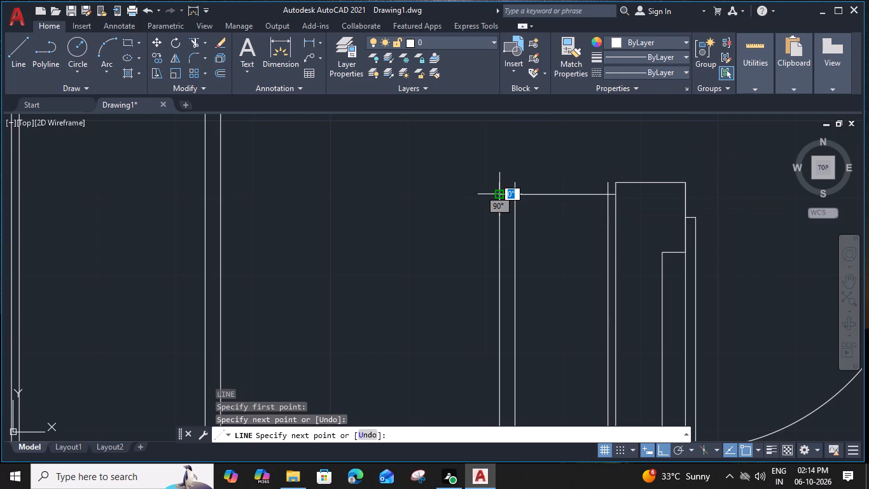
key("Escape")
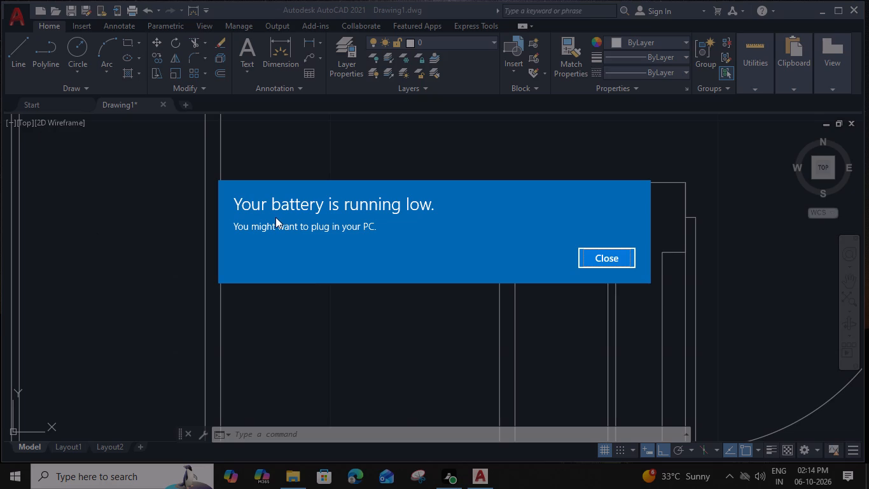
left_click(393, 329)
middle_click_drag(406, 282, 419, 245)
key("Escape")
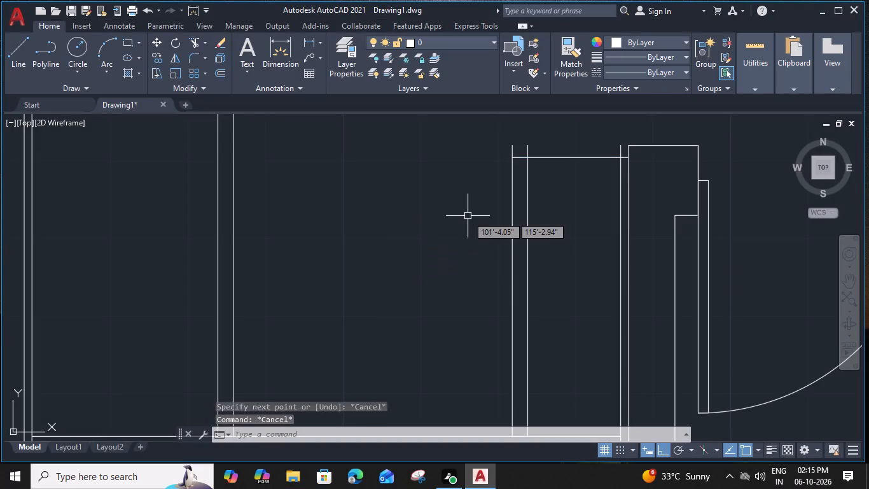
Trim the east unit's back and front lines above its north end line, plus that line's short stub against the wall.
type("TR")
key("space")
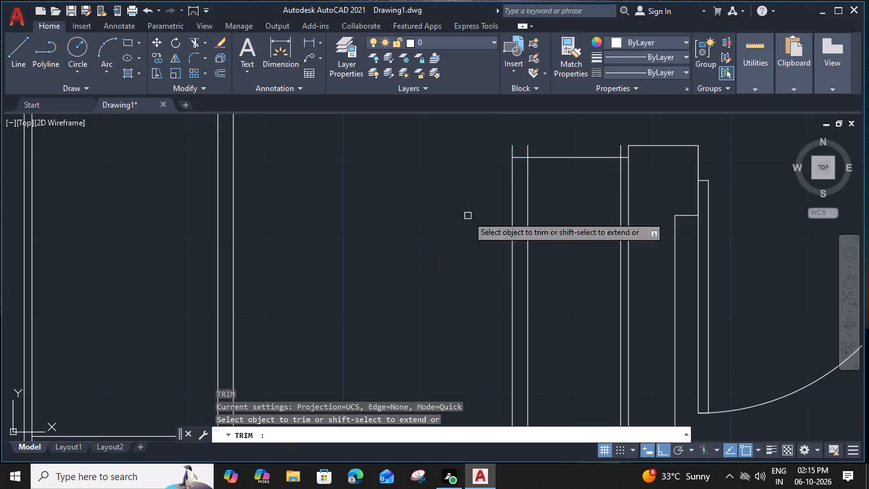
left_click(510, 148)
left_click(527, 151)
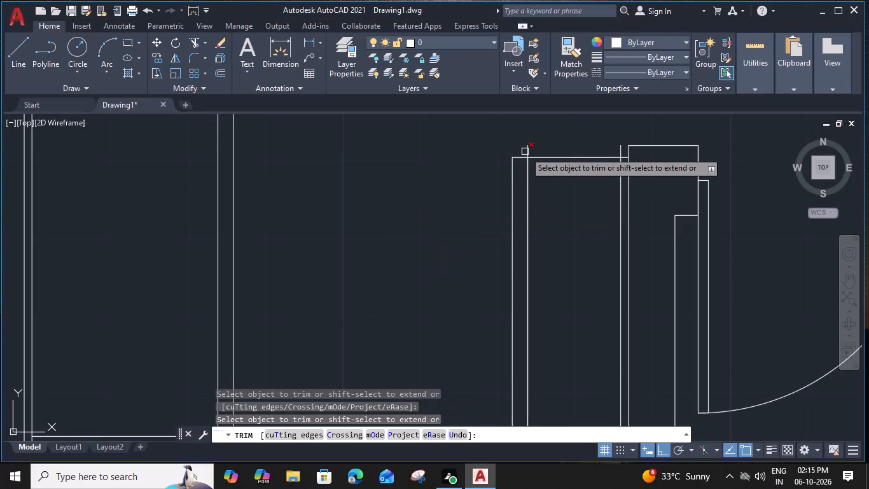
left_click(620, 148)
scroll(622, 148, "up", 3)
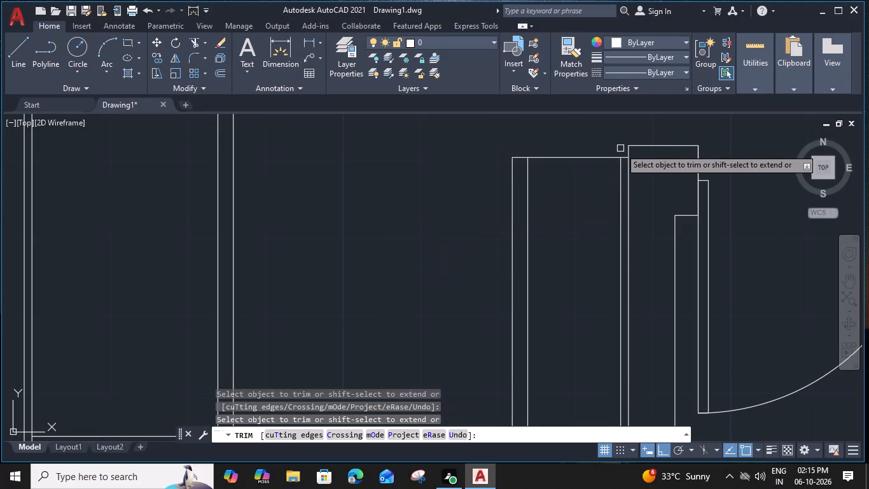
left_click(634, 183)
scroll(632, 193, "down", 4)
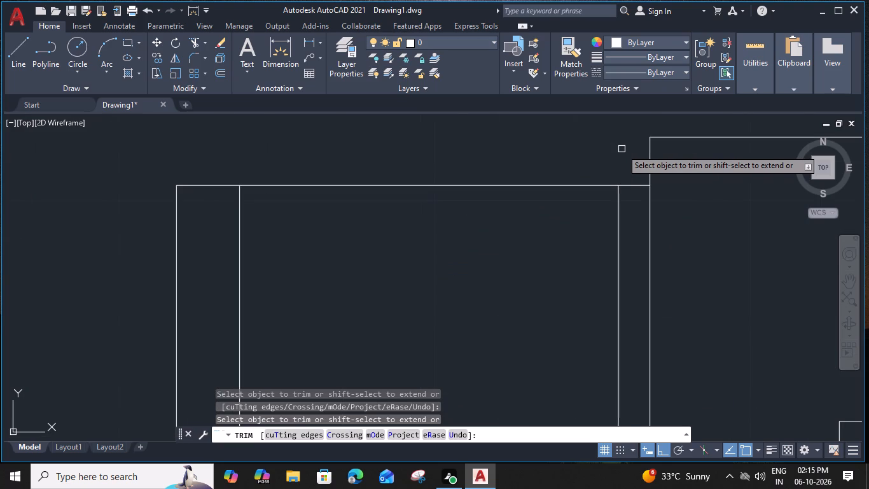
scroll(578, 322, "down", 1)
middle_click_drag(532, 316, 536, 243)
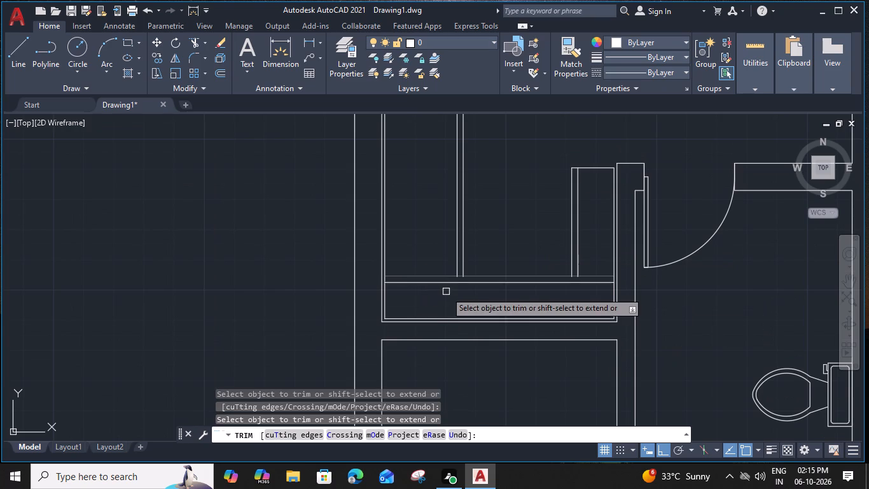
key("Escape")
Offset the south strip's northernmost line 1" north.
scroll(436, 276, "up", 2)
left_click(436, 276)
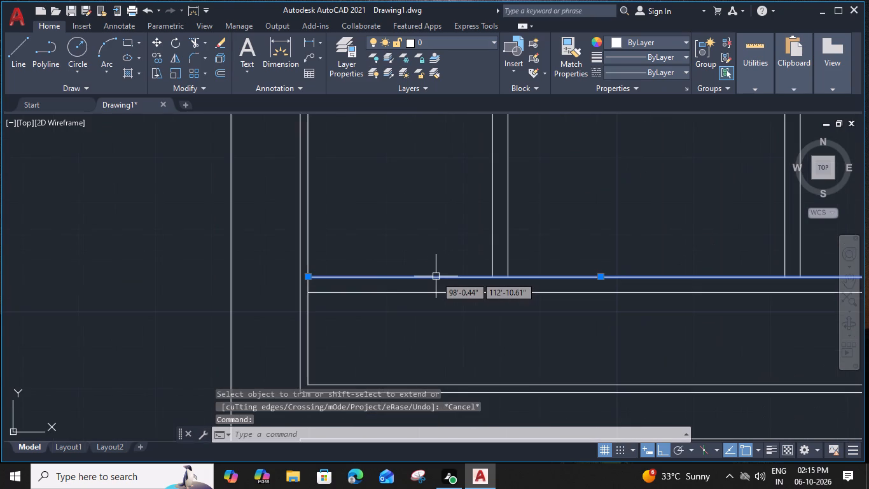
type("O 1")
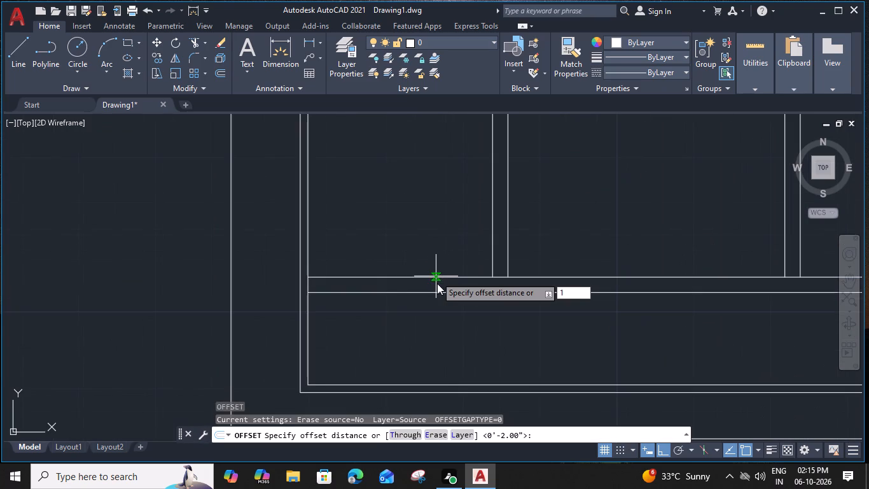
key("shift+quotedbl")
key("Return")
left_click(432, 262)
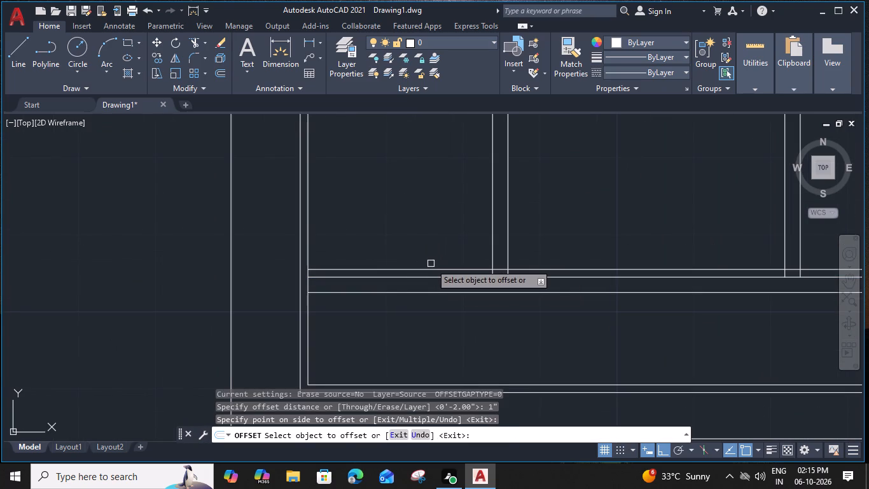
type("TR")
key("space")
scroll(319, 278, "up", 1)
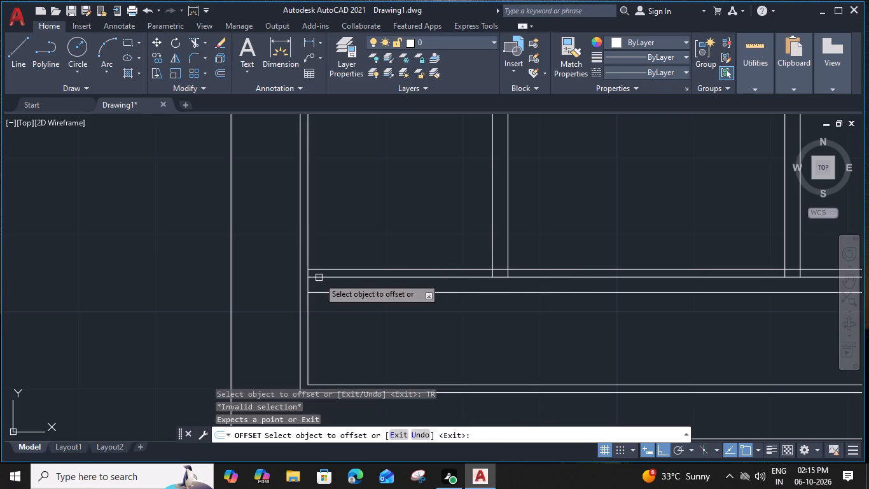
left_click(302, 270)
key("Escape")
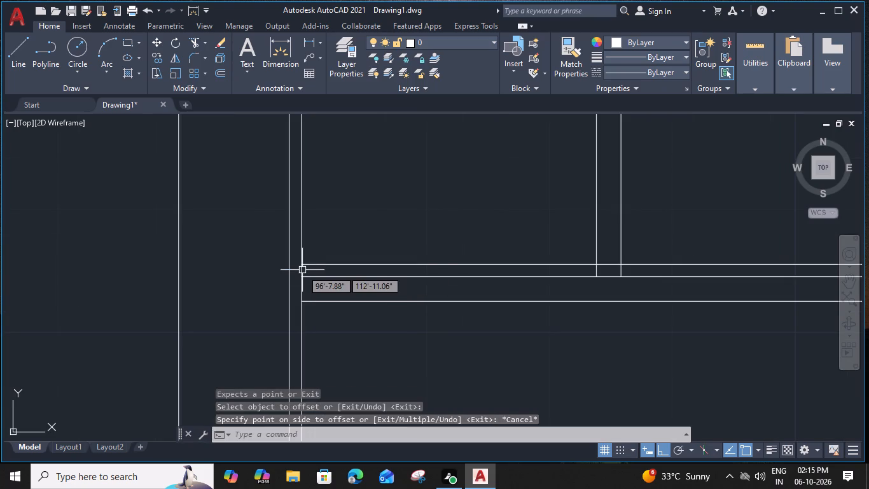
Trim the west unit's back line and two front lines inside the 1" gap above the south strip.
type("TR")
key("space")
left_click(302, 270)
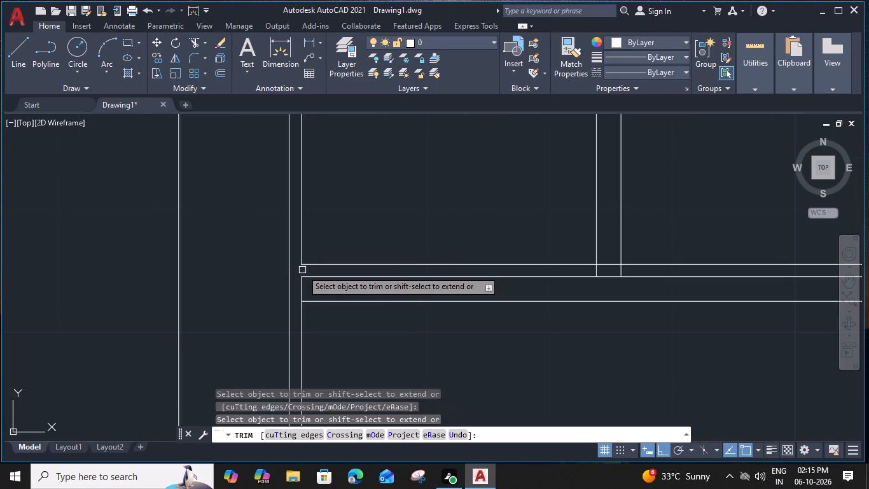
left_click(594, 271)
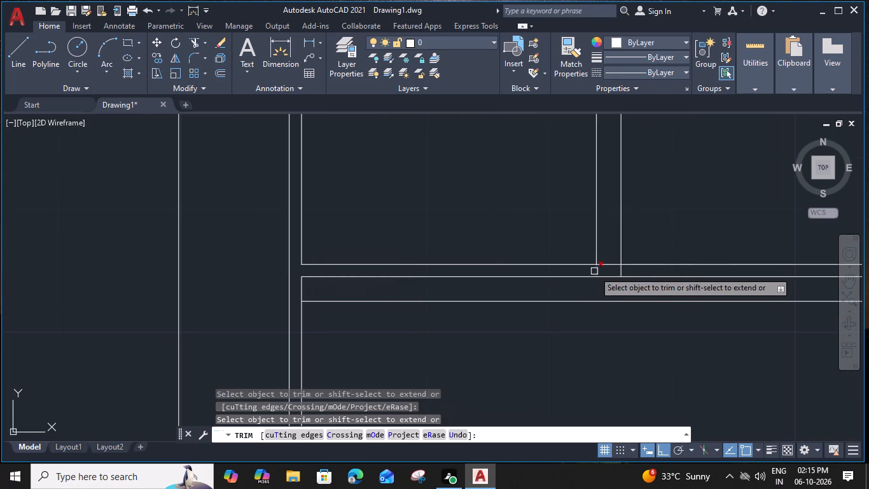
left_click(620, 270)
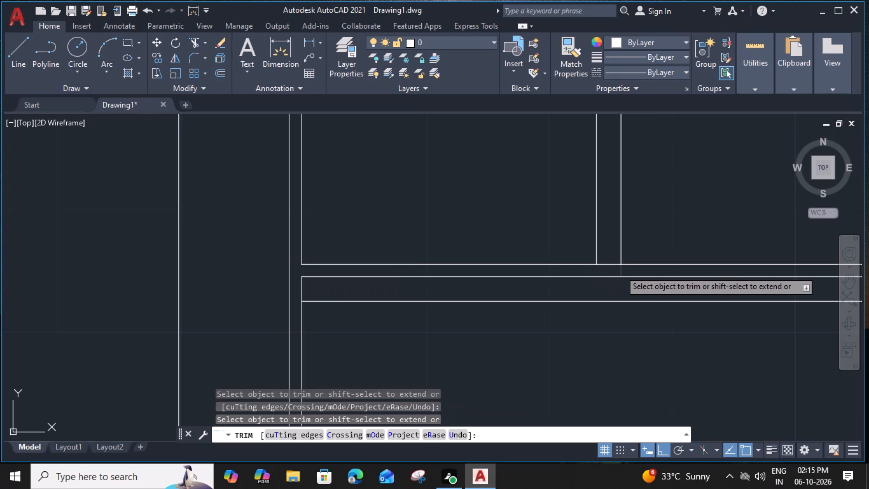
Trim the east unit's front and back lines inside the 1" gap, and remove the offset line between the two units.
scroll(642, 257, "down", 3)
middle_click_drag(661, 246, 426, 250)
scroll(523, 262, "up", 3)
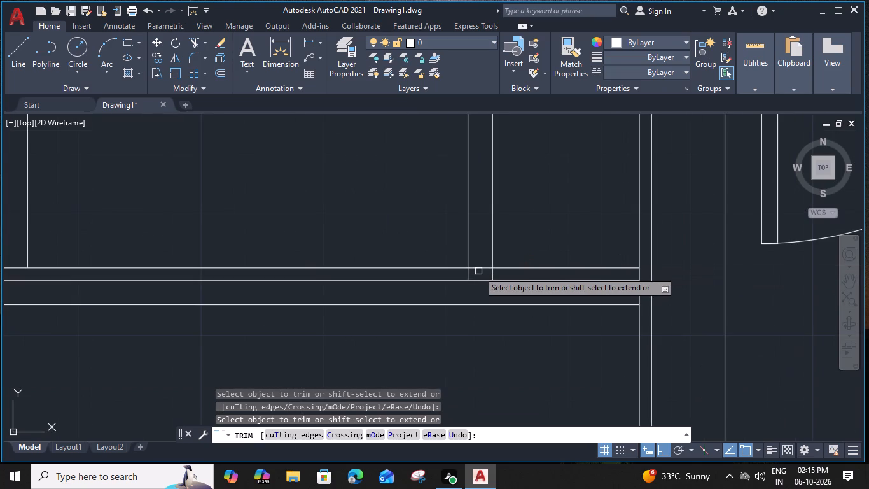
left_click(470, 275)
left_click(490, 276)
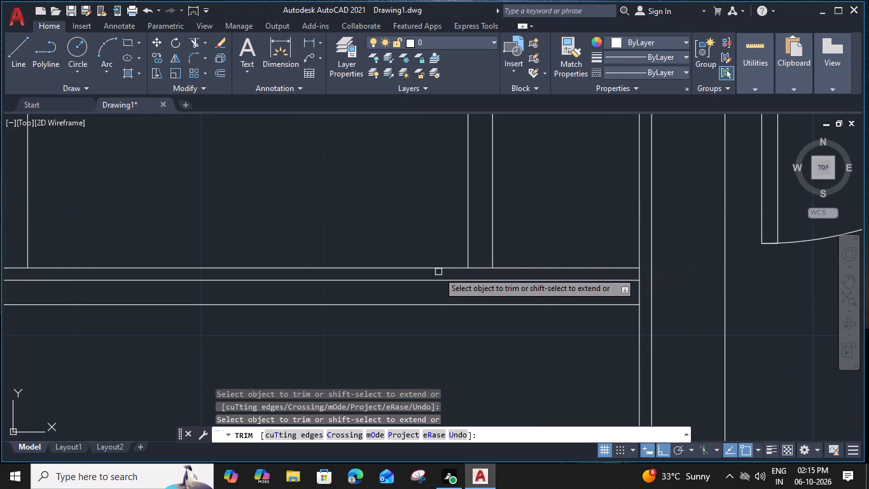
left_click(438, 269)
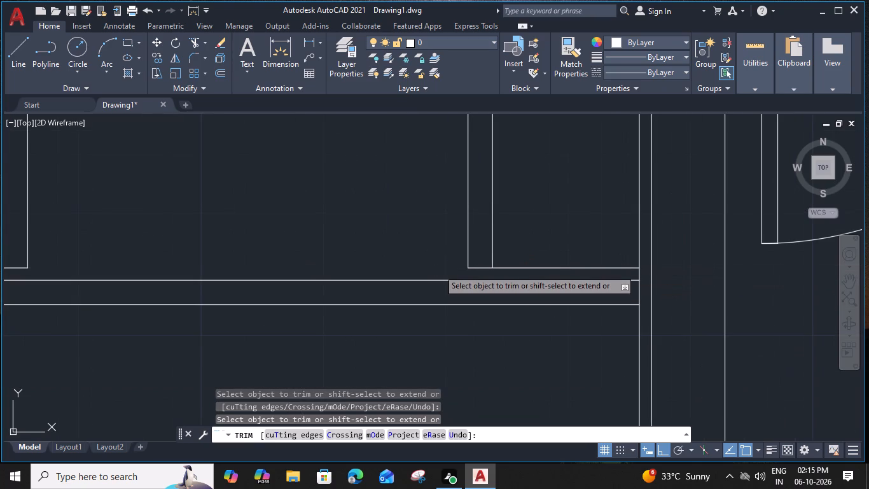
left_click(639, 274)
key("Escape")
Draw a vertical centre line in the west unit from the midpoint of its south end line to the inner north end line.
scroll(529, 280, "down", 3)
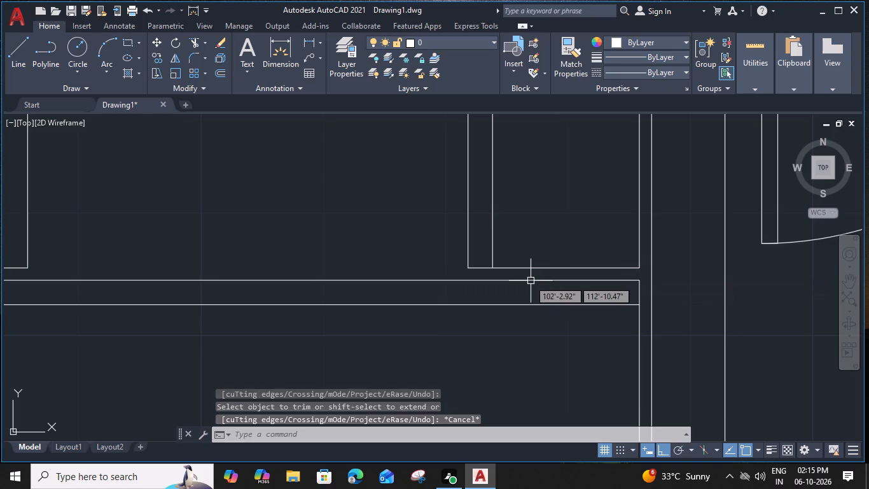
middle_click_drag(470, 256, 636, 263)
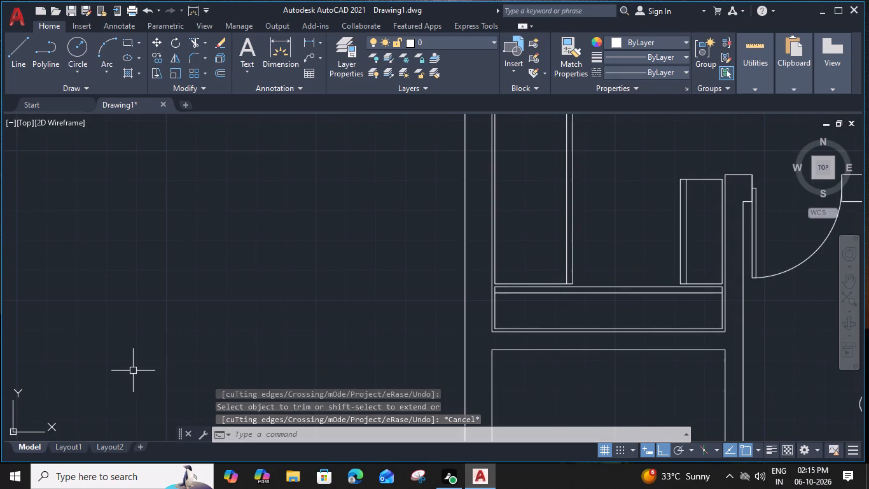
scroll(704, 290, "up", 1)
middle_click_drag(522, 225, 528, 248)
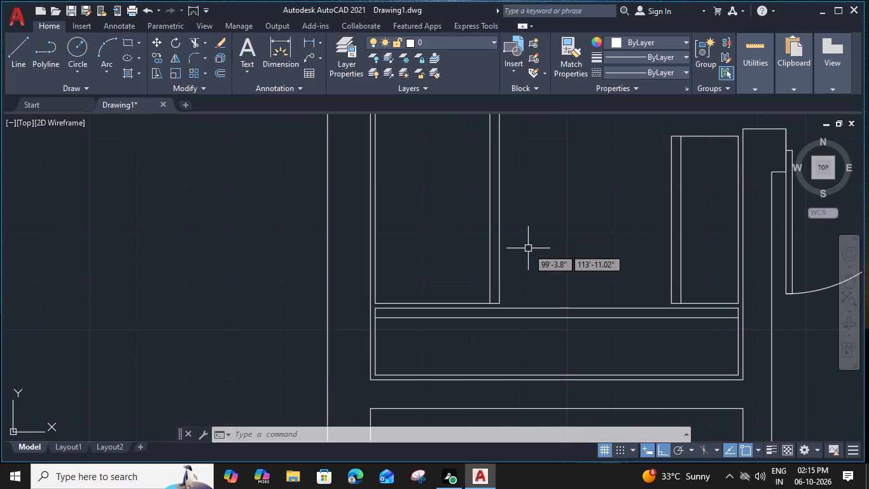
type("L")
key("space")
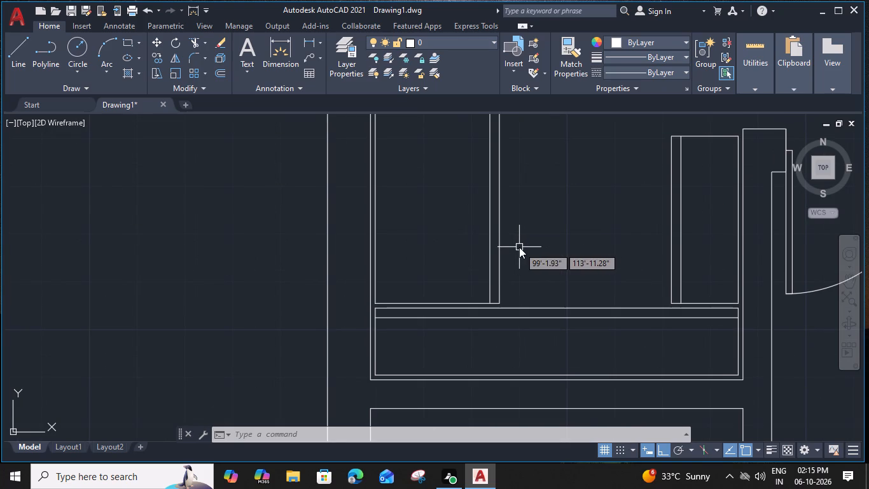
left_click(435, 302)
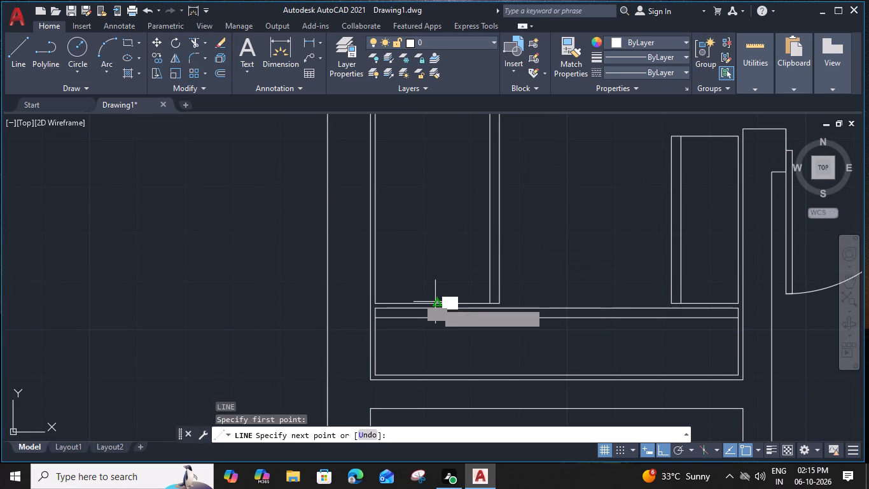
scroll(426, 243, "down", 3)
middle_click_drag(427, 202, 433, 240)
scroll(430, 209, "up", 2)
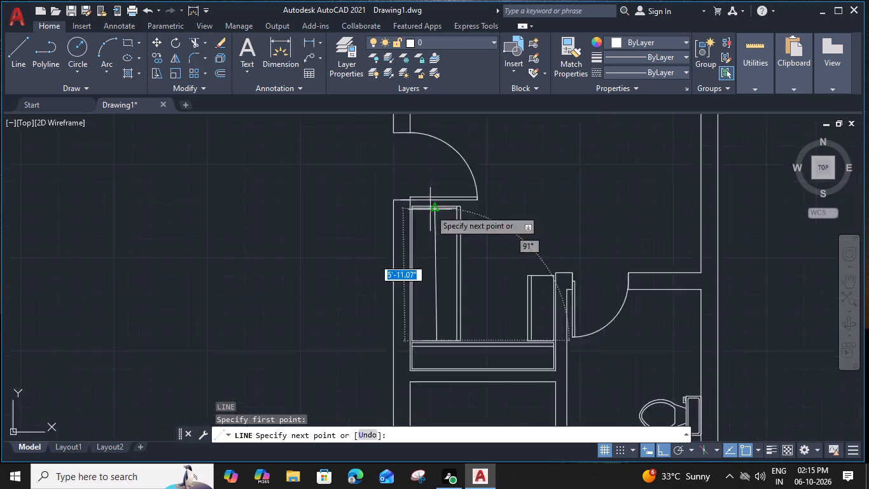
scroll(430, 209, "up", 1)
left_click(446, 206)
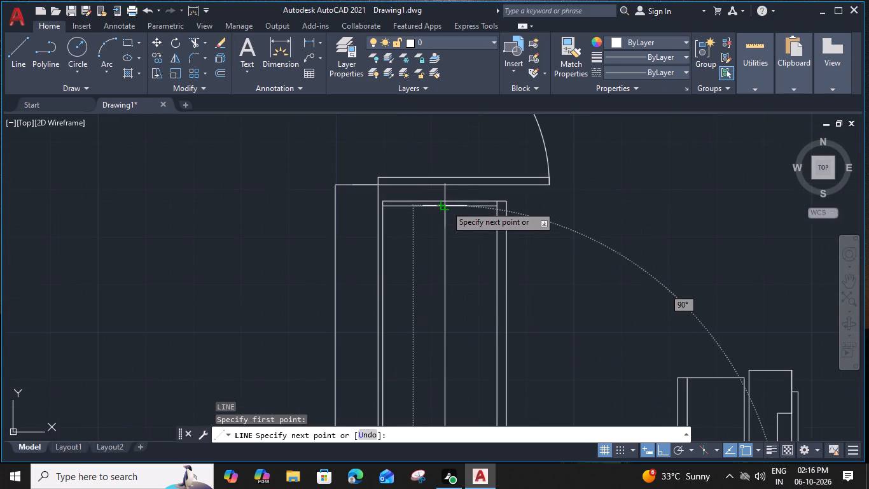
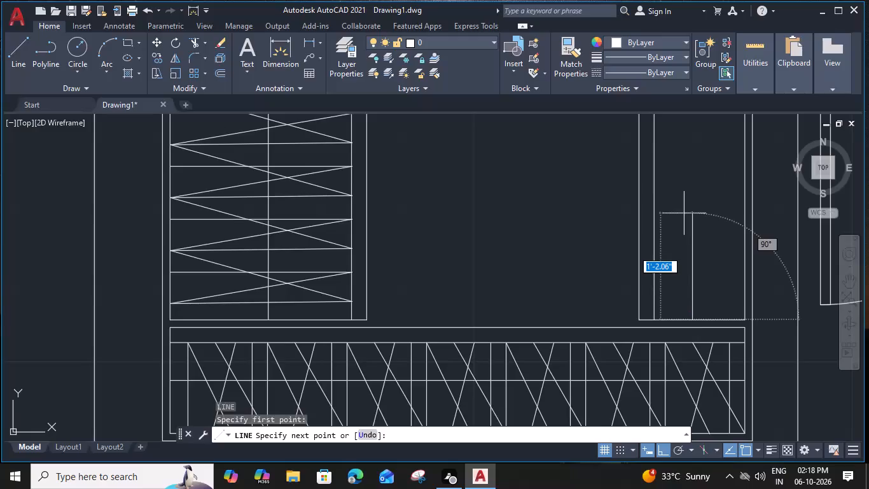
Finish the east unit's vertical centre line by running it up to the unit's north end line.
middle_click_drag(685, 202, 640, 322)
left_click(647, 171)
key("Escape")
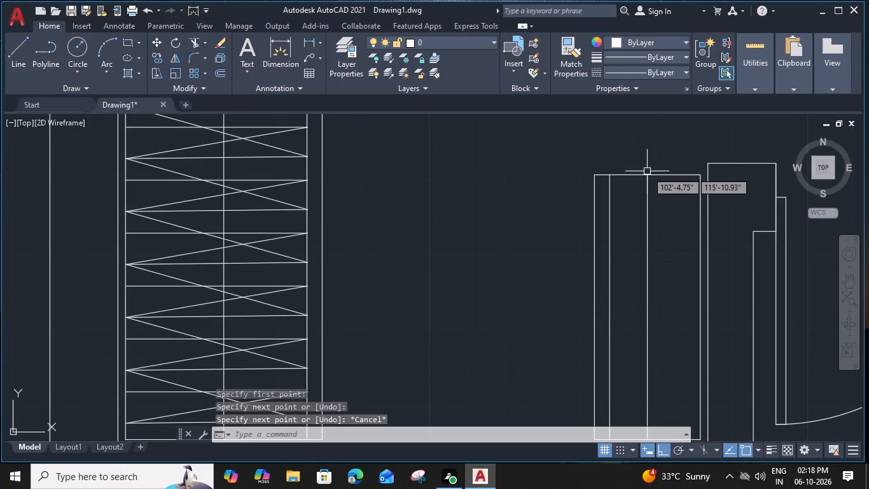
Draw zigzag hanger lines at the east unit's north end between its back and inner front lines, closed with a horizontal line.
type("L")
key("space")
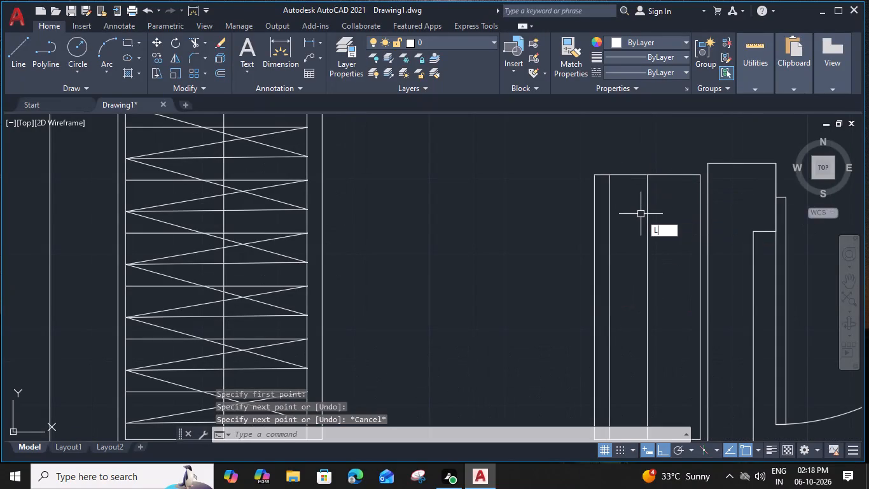
left_click(697, 177)
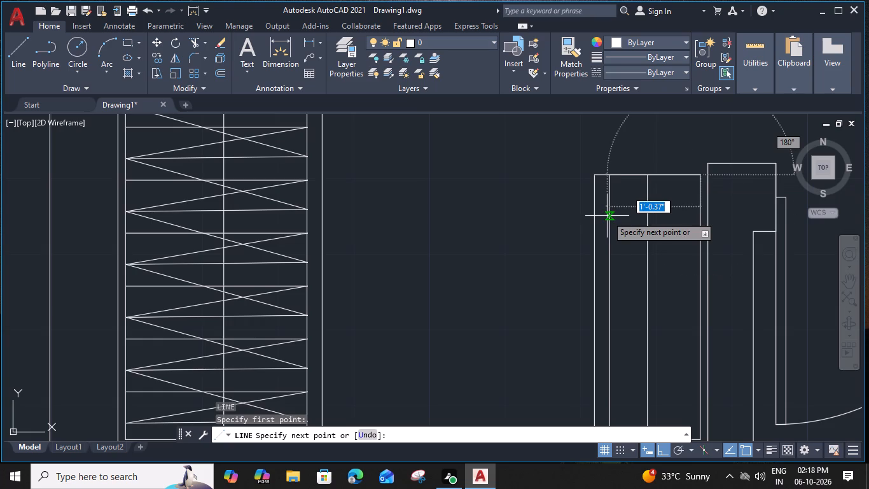
left_click(609, 216)
key("space")
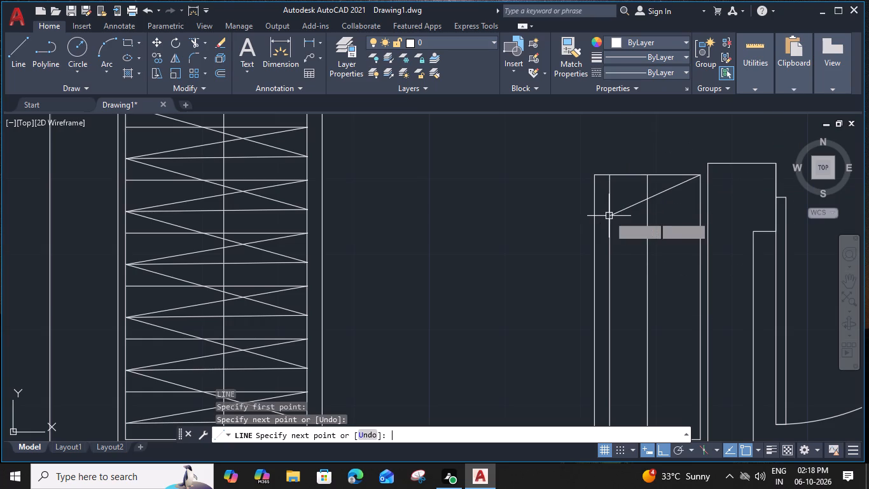
key("space")
left_click(609, 192)
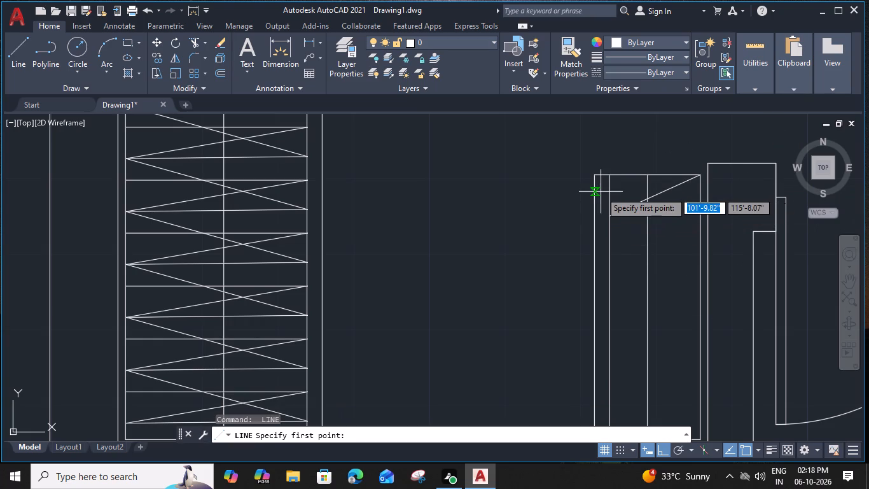
left_click(608, 191)
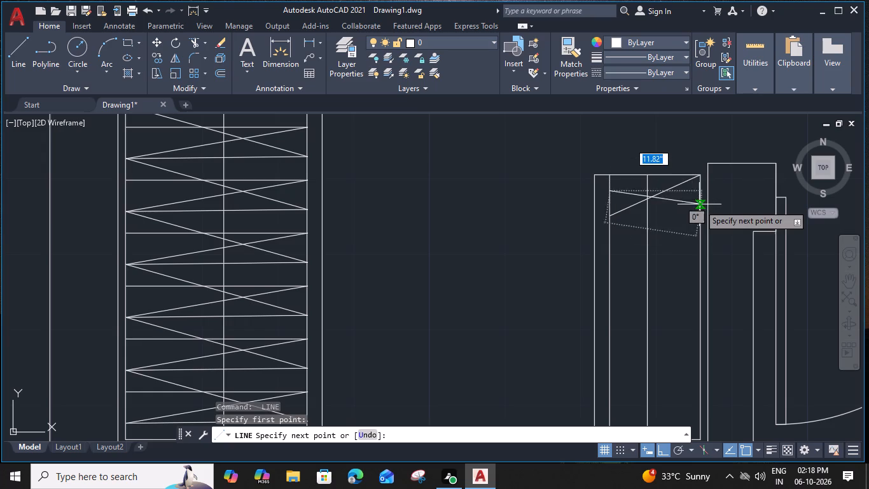
left_click(699, 204)
left_click(699, 204)
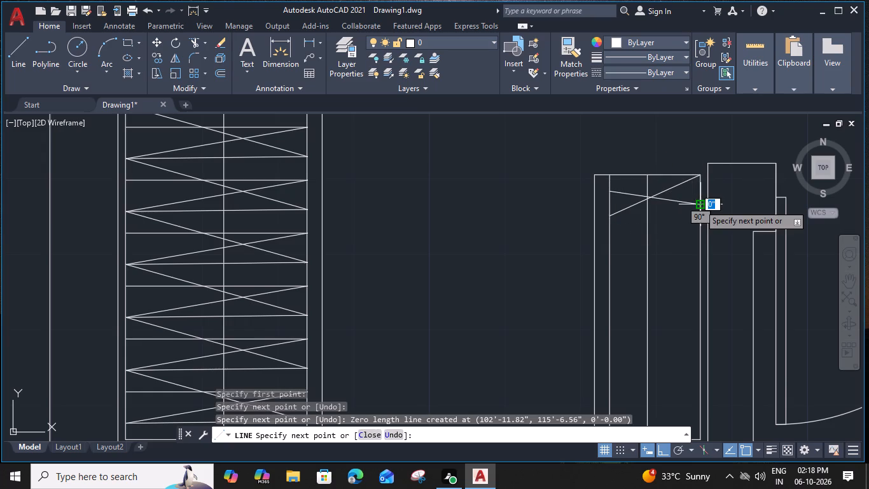
left_click(609, 239)
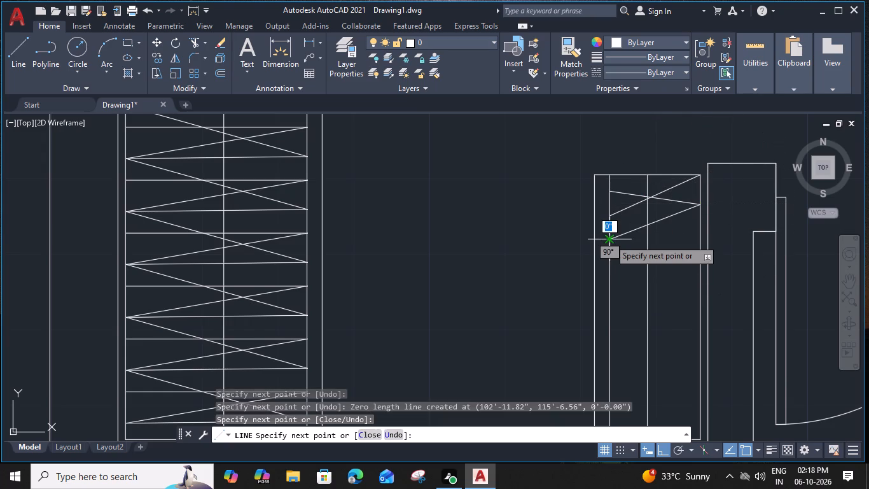
left_click(609, 239)
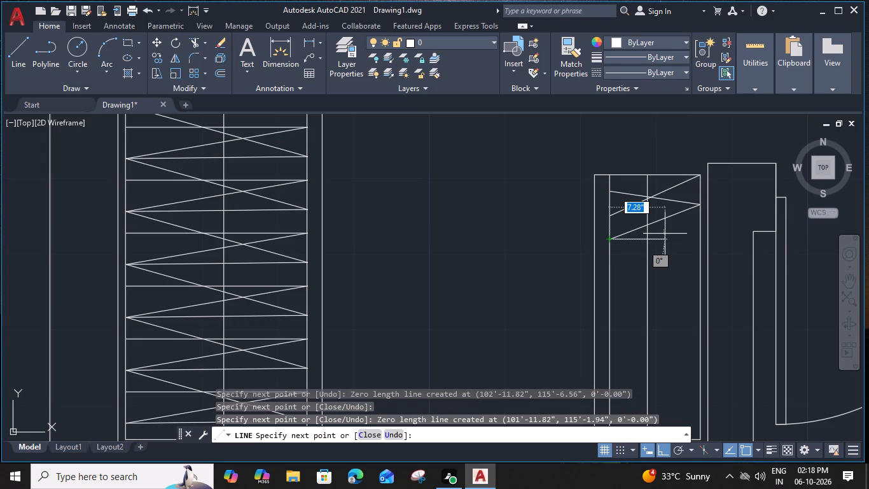
left_click(699, 240)
key("space")
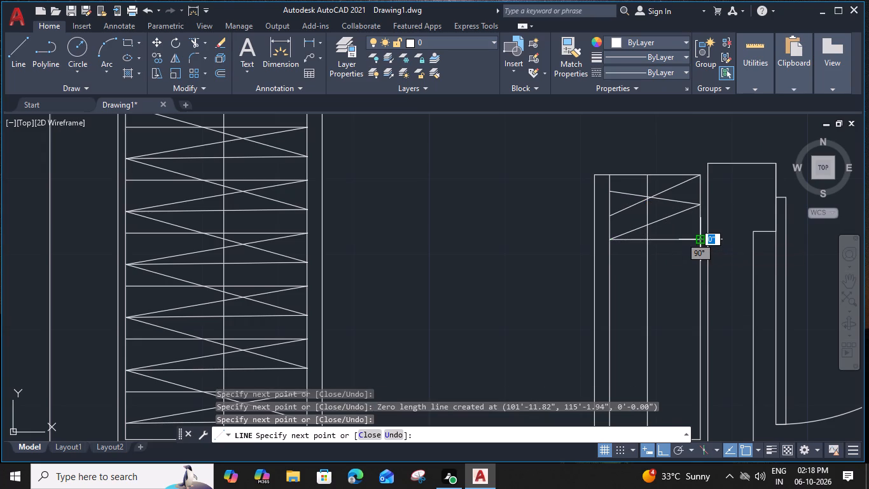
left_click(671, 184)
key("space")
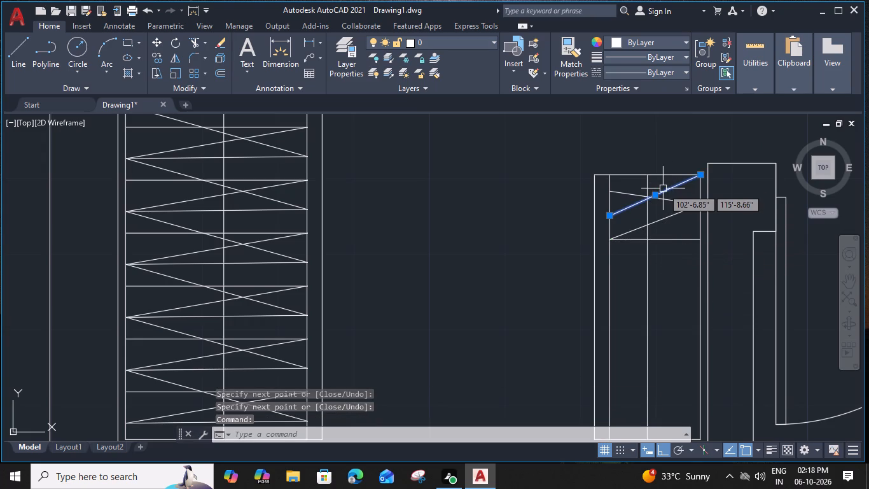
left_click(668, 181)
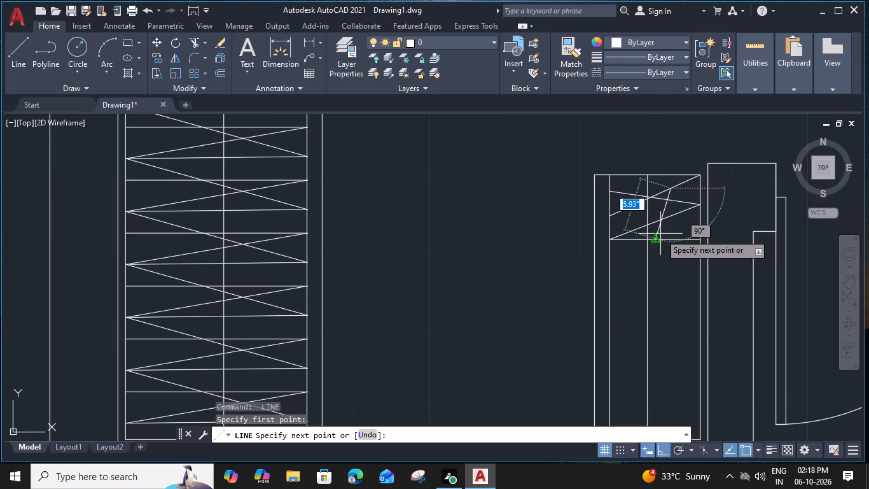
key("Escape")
Copy the four hanger lines three times southward, end to end, to fill the rest of the east unit.
left_click(668, 183)
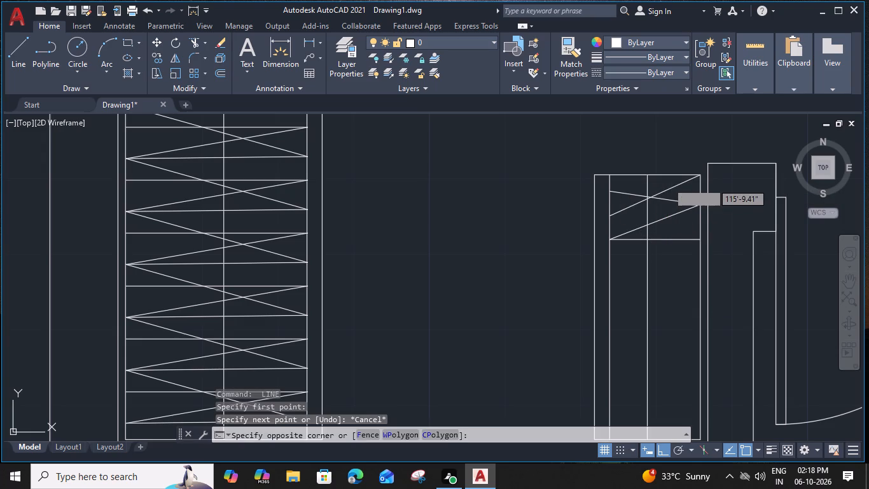
left_click(661, 252)
key("c")
key("o")
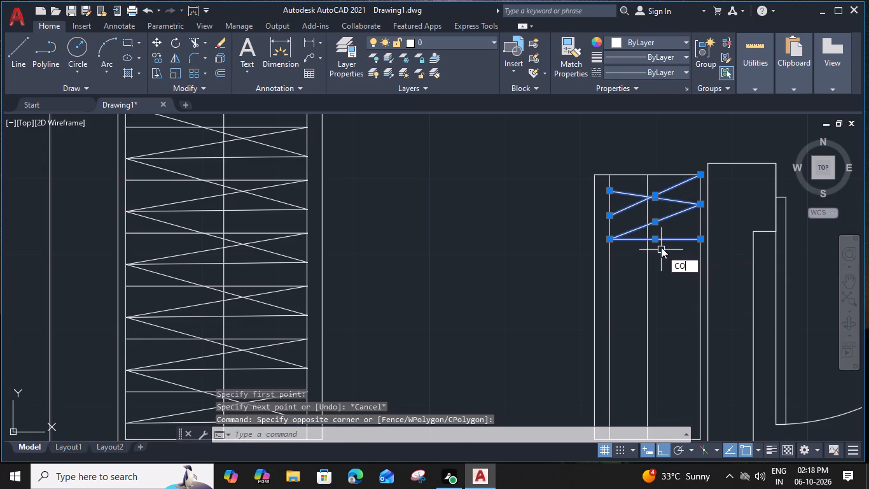
key("space")
left_click(700, 176)
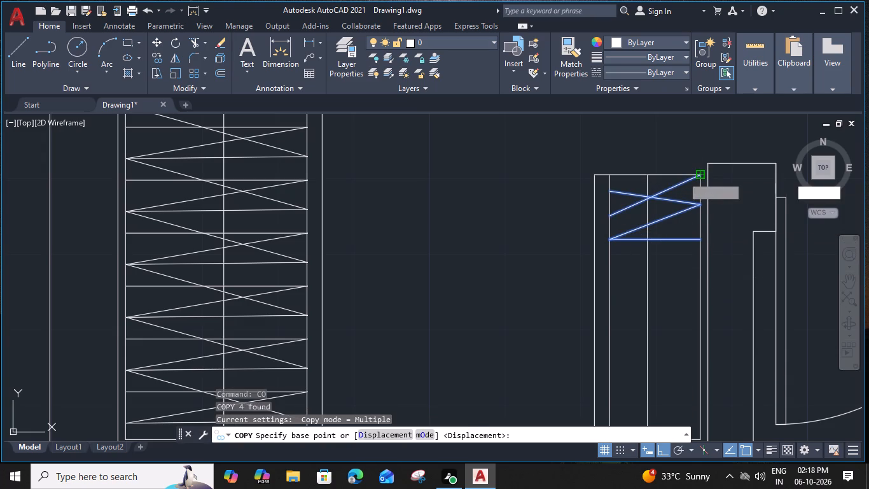
left_click(703, 241)
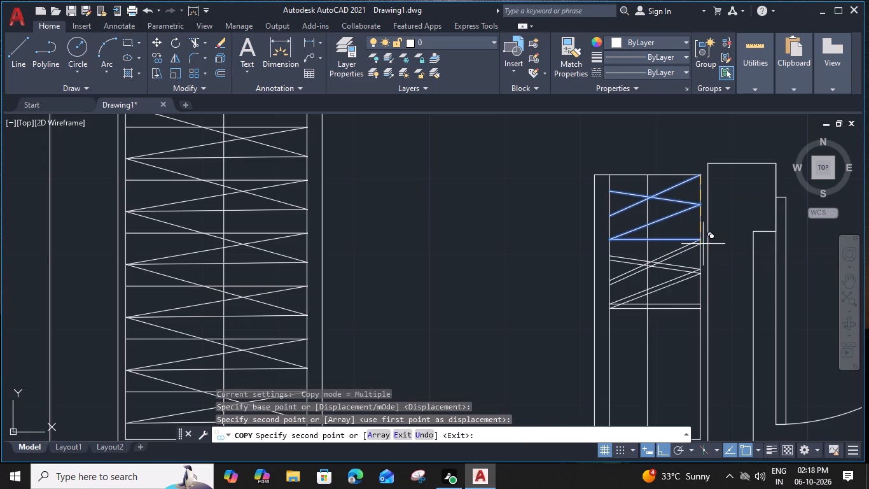
left_click(703, 300)
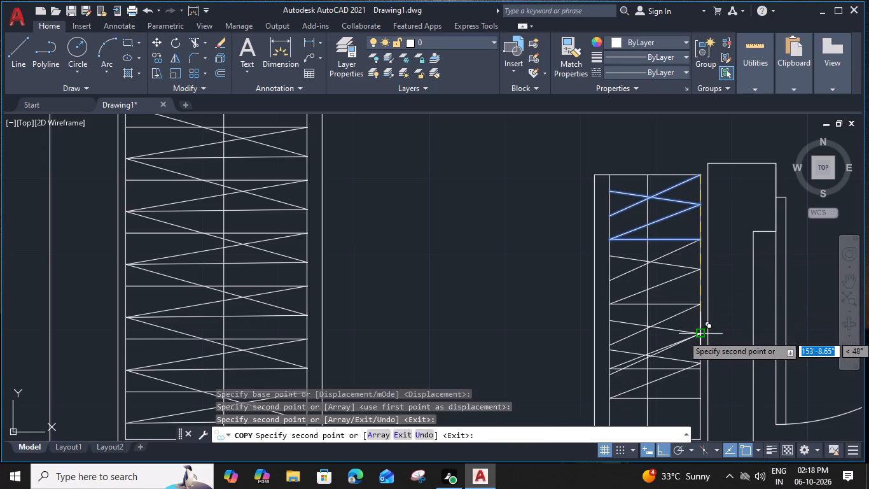
middle_click_drag(697, 332, 693, 217)
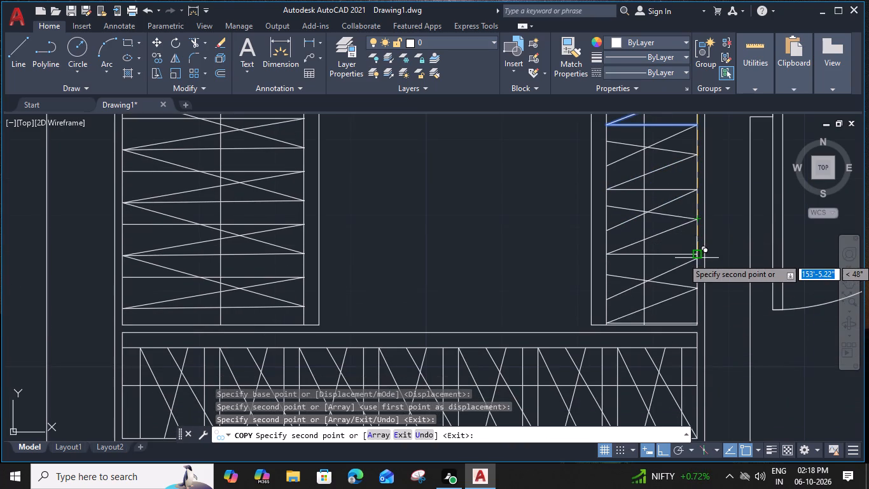
left_click(697, 256)
key("Escape")
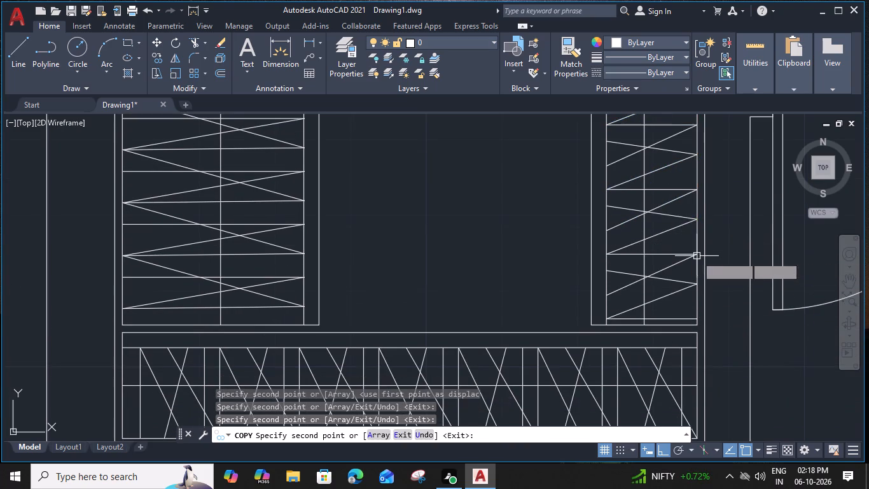
Offset the east face of the wall north of the entrance door 1" east into the room.
scroll(671, 253, "down", 2)
middle_click_drag(578, 250, 588, 268)
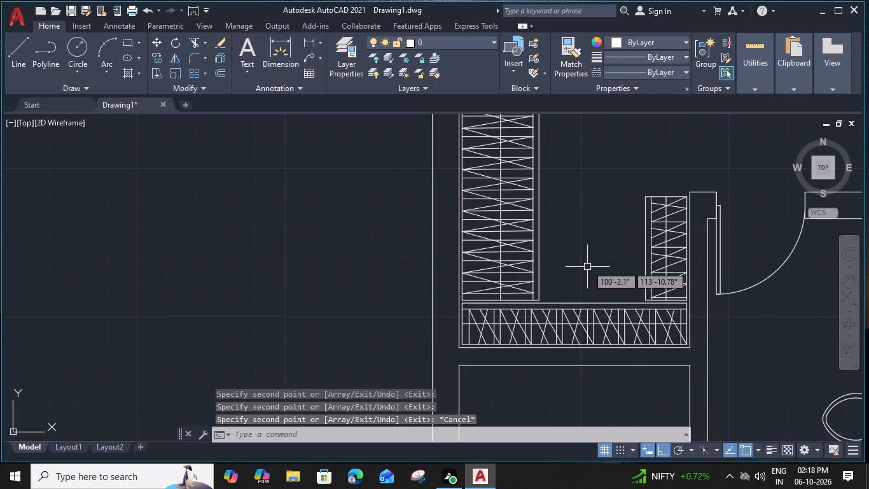
middle_click_drag(587, 242, 587, 285)
scroll(588, 281, "down", 1)
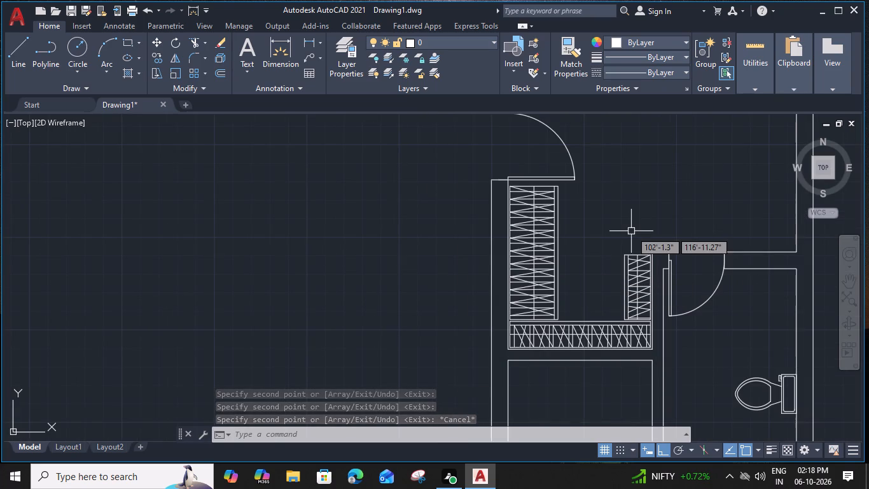
middle_click_drag(615, 201, 615, 431)
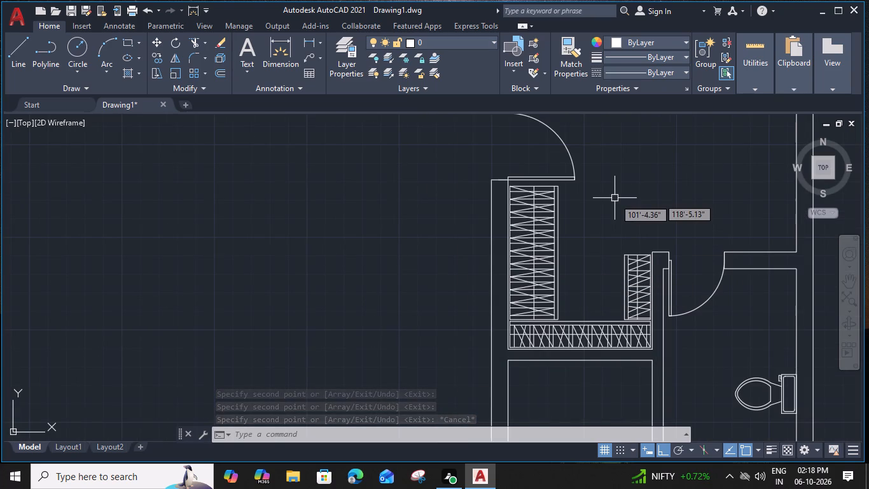
left_click(510, 264)
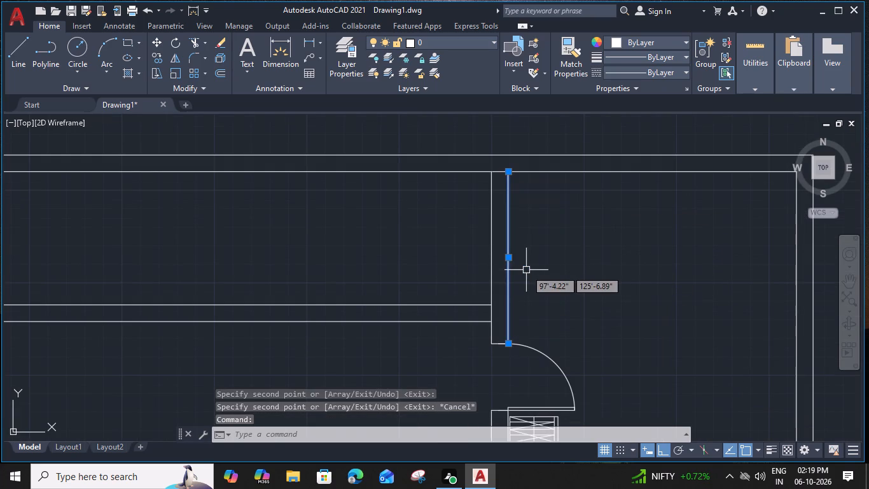
type("O")
key("space")
key("1")
key("shift+quotedbl")
key("Return")
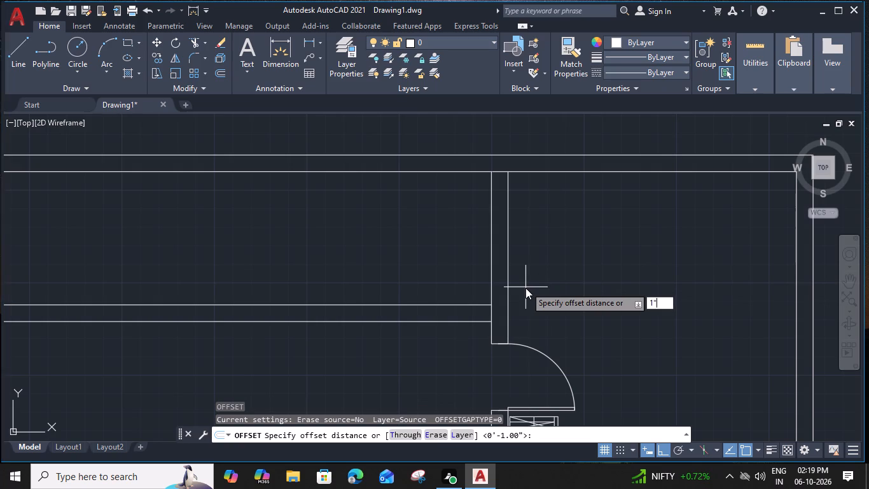
left_click(536, 287)
Offset the new gap line 2' east for the unit's depth, and that line another 2" east for its front.
scroll(514, 225, "up", 1)
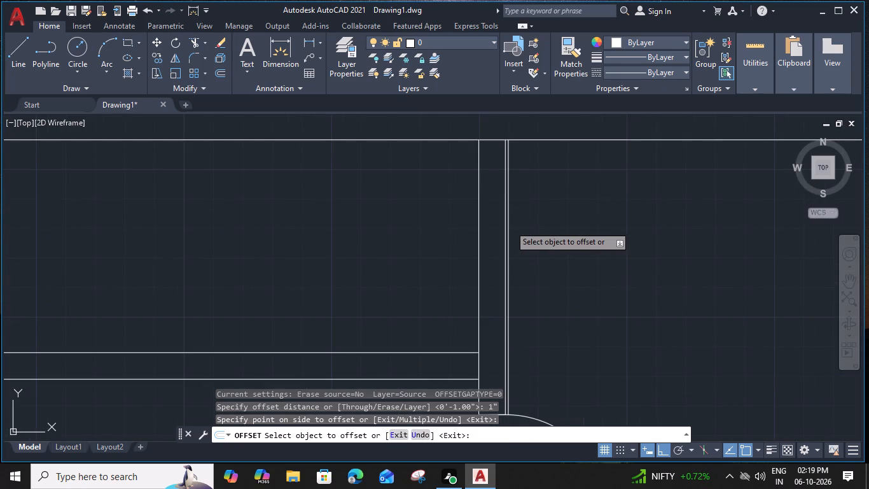
left_click(510, 225)
type("2'")
key("space")
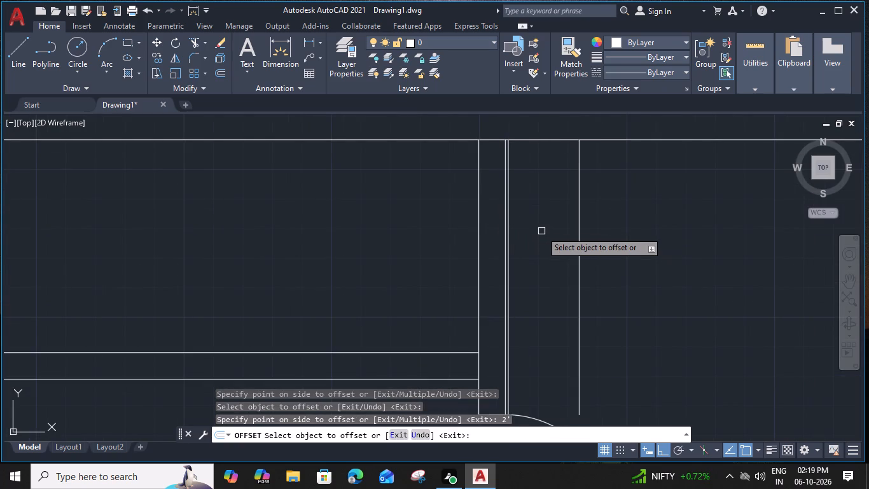
left_click(578, 226)
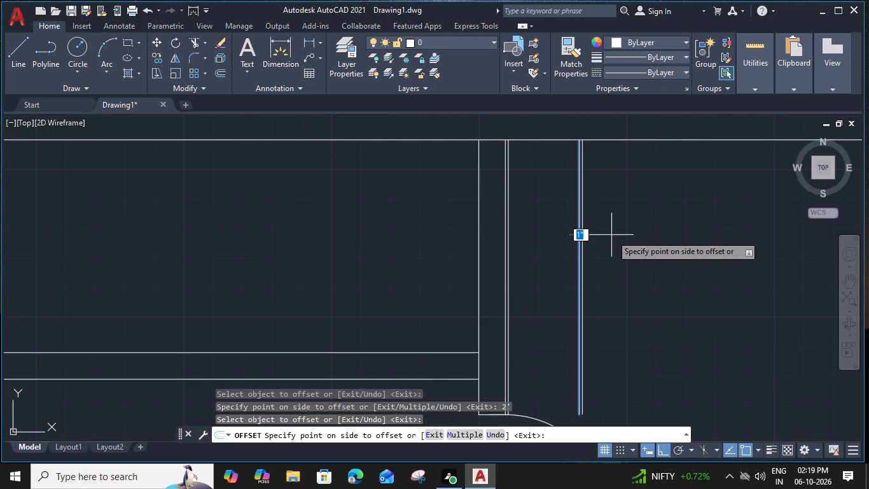
key("2")
key("shift+quotedbl")
key("Return")
Offset the inner face of the north wall 1" south into the room.
middle_click_drag(540, 273, 538, 290)
left_click(548, 158)
left_click(546, 190)
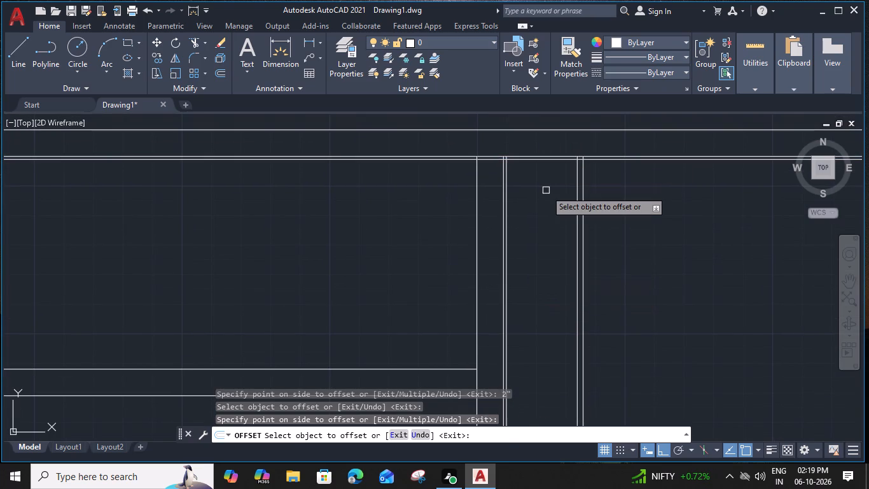
middle_click_drag(533, 248, 531, 187)
key("Escape")
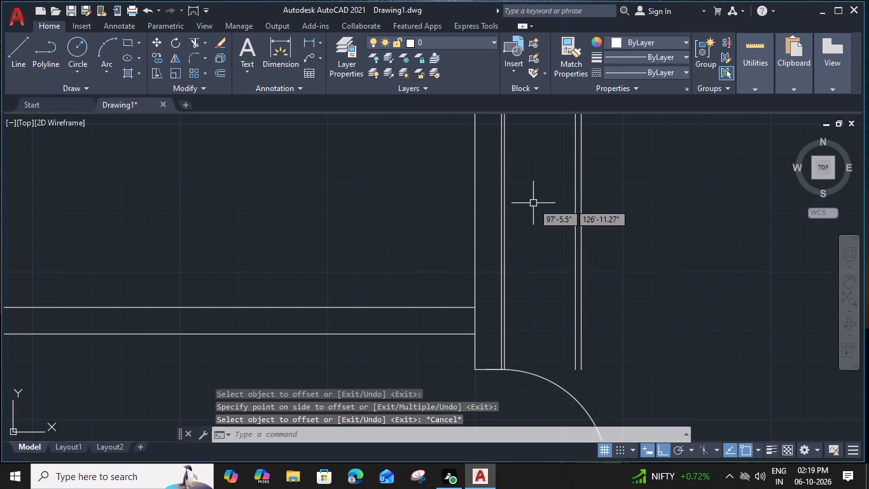
Draw a horizontal south end line about 2'-2" long from the unit's back line to its outer front line, north of the door.
key("l")
key("space")
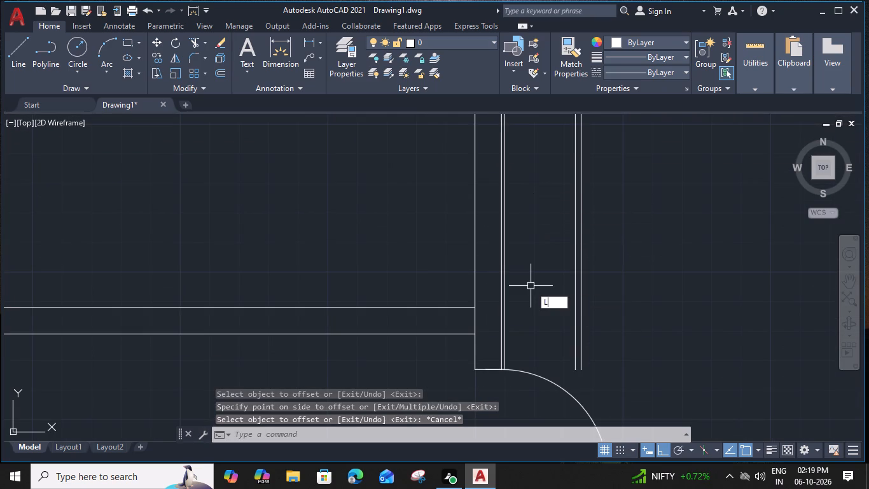
scroll(504, 311, "up", 1)
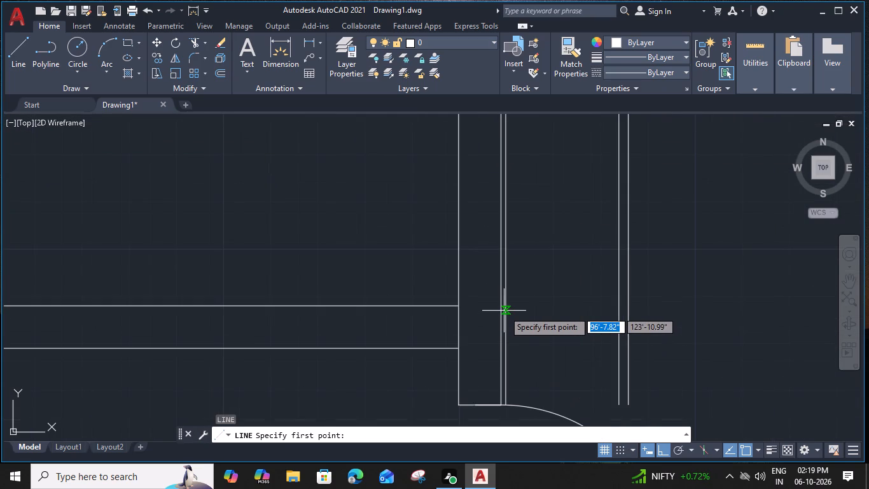
left_click(506, 309)
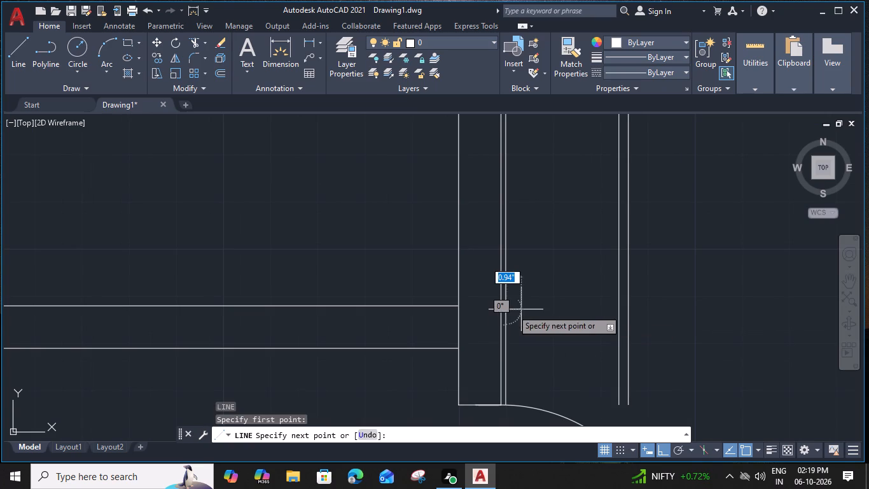
left_click(630, 311)
key("Escape")
Trim the back line and both front lines of the new unit where they run south past its end line.
type("TR")
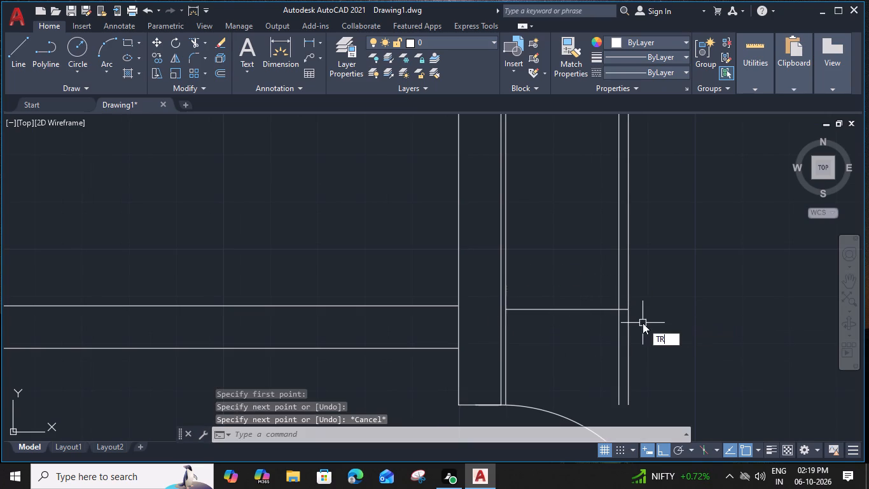
key("space")
left_click_drag(643, 329, 635, 331)
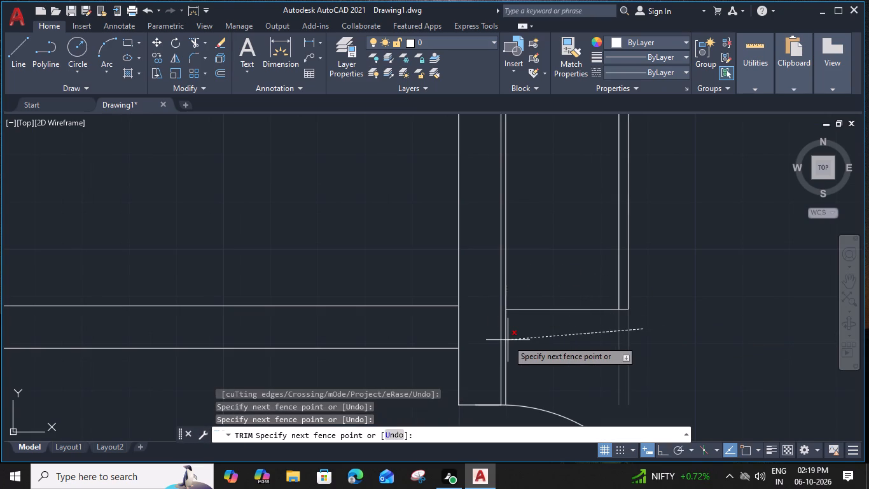
left_click(504, 340)
scroll(565, 255, "down", 2)
middle_click_drag(572, 220, 564, 301)
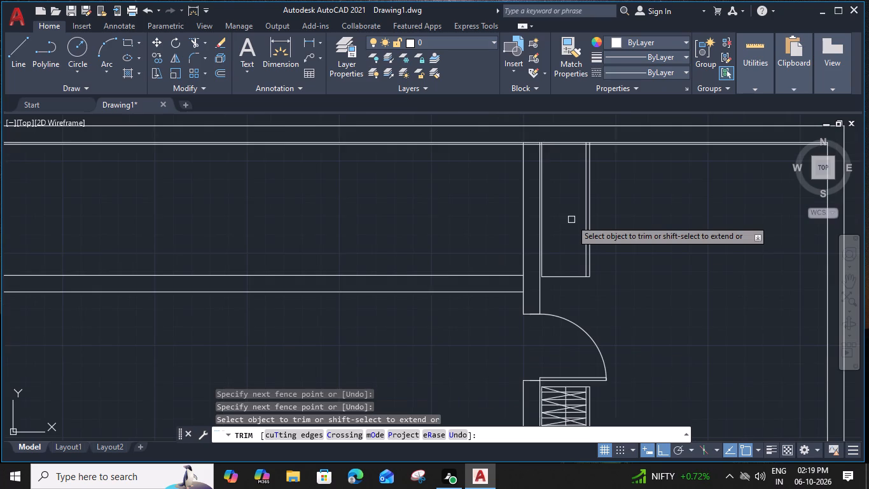
Trim the unit's back line, both front lines and the 1" north gap line where they overrun the unit's north corners.
scroll(582, 217, "up", 4)
left_click(592, 243)
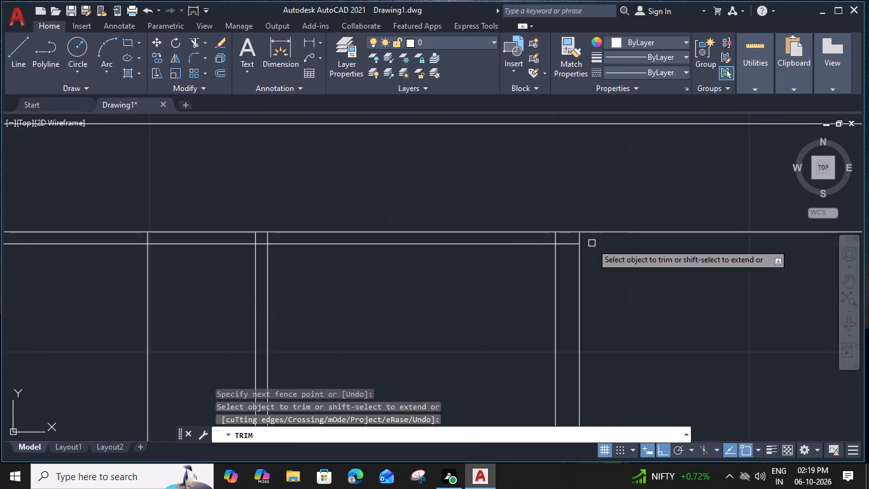
left_click(580, 237)
left_click(558, 238)
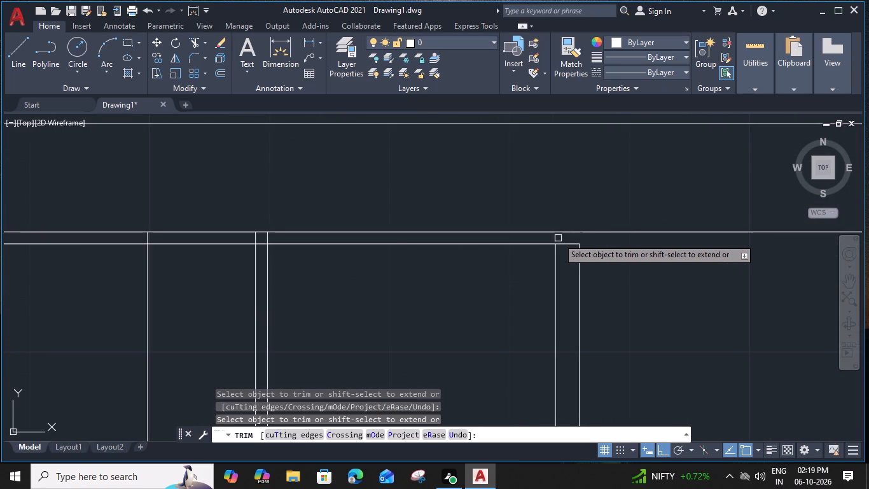
scroll(557, 239, "down", 2)
scroll(432, 243, "up", 3)
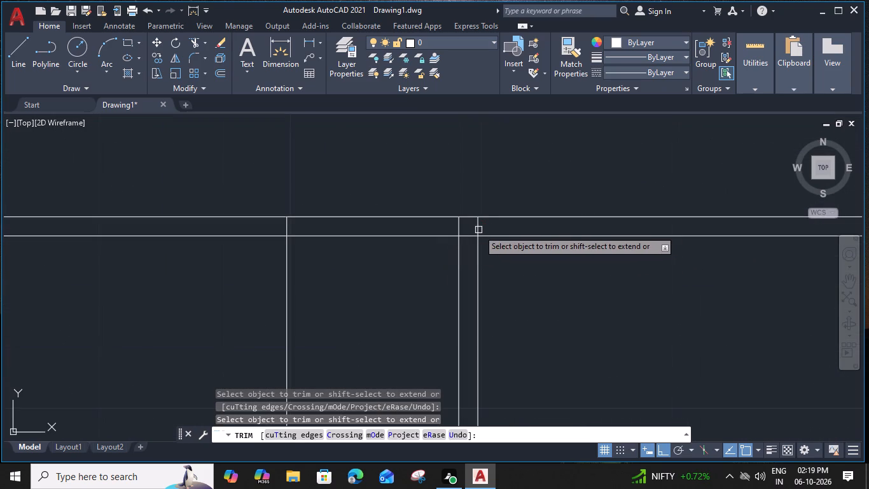
left_click(477, 230)
left_click(471, 236)
key("Escape")
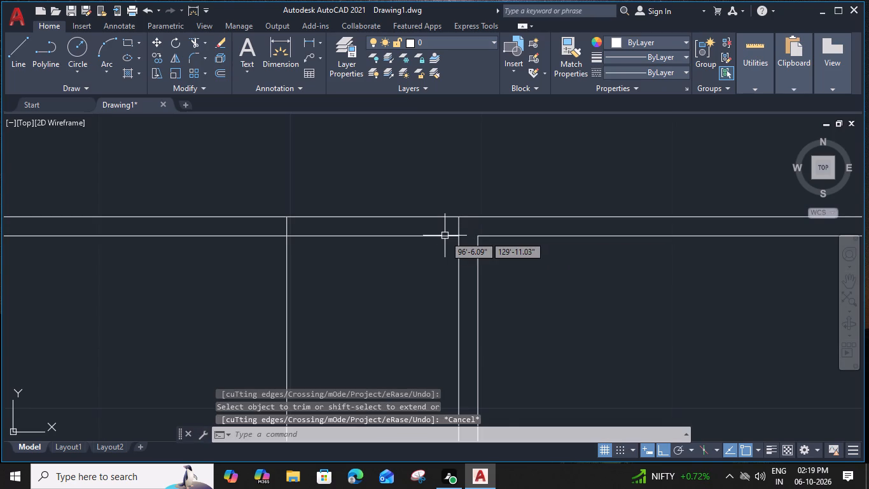
Delete the leftover north gap line west of the unit.
left_click(445, 236)
key("Delete")
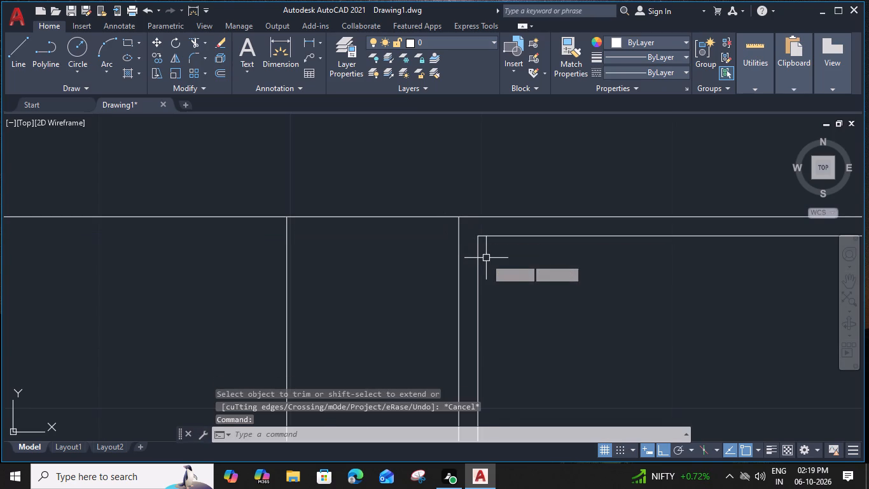
Draw a vertical centre line from the midpoint of the unit's north end line down to its south end line.
scroll(556, 262, "down", 3)
middle_click_drag(563, 269, 538, 185)
type("L")
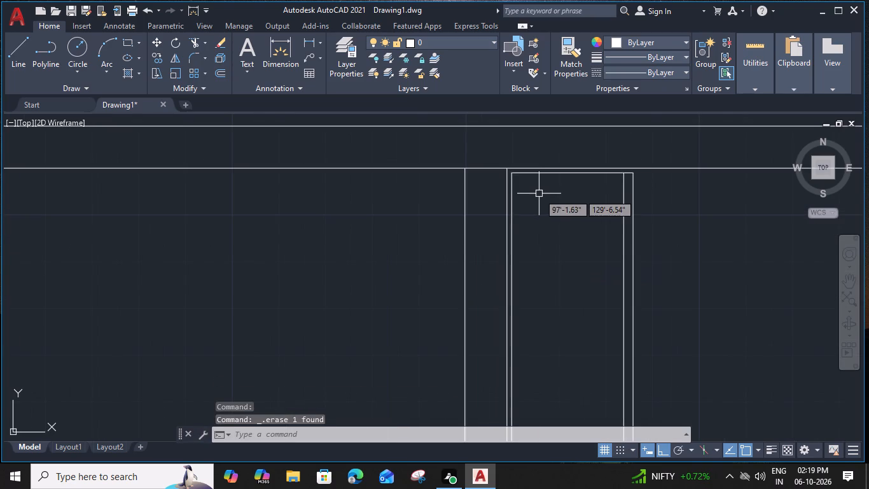
key("space")
left_click(569, 176)
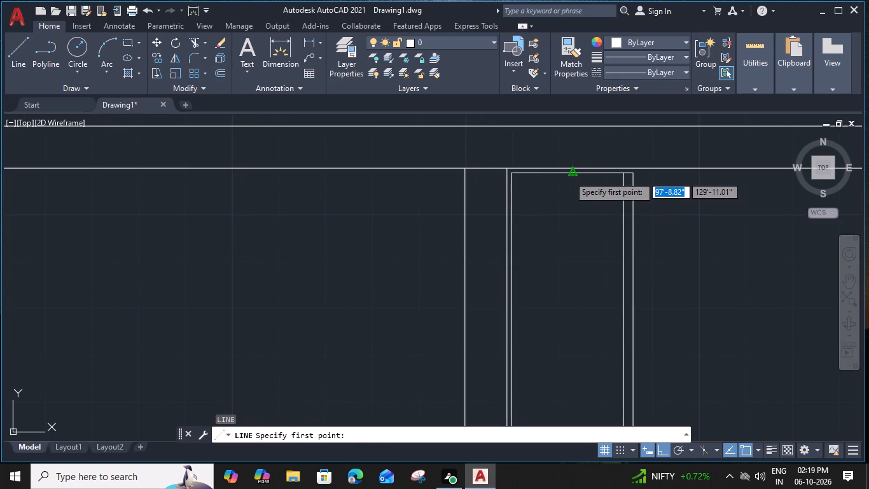
middle_click_drag(551, 320, 551, 198)
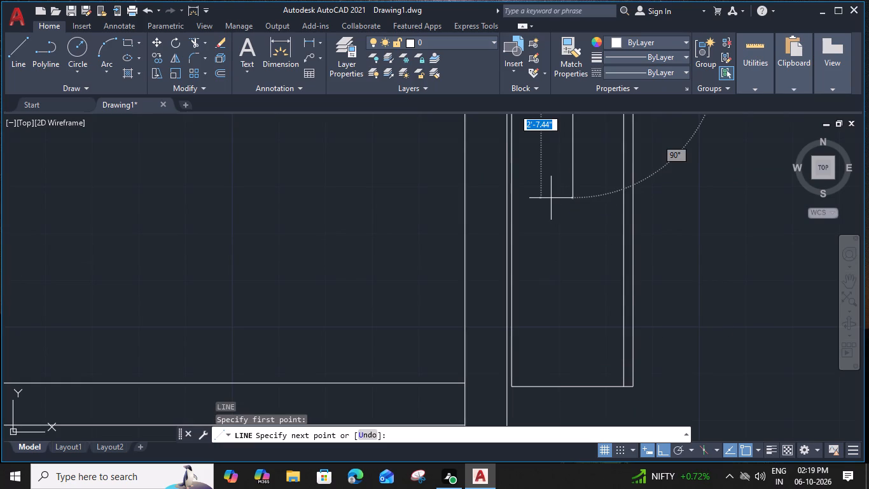
left_click(573, 386)
key("space")
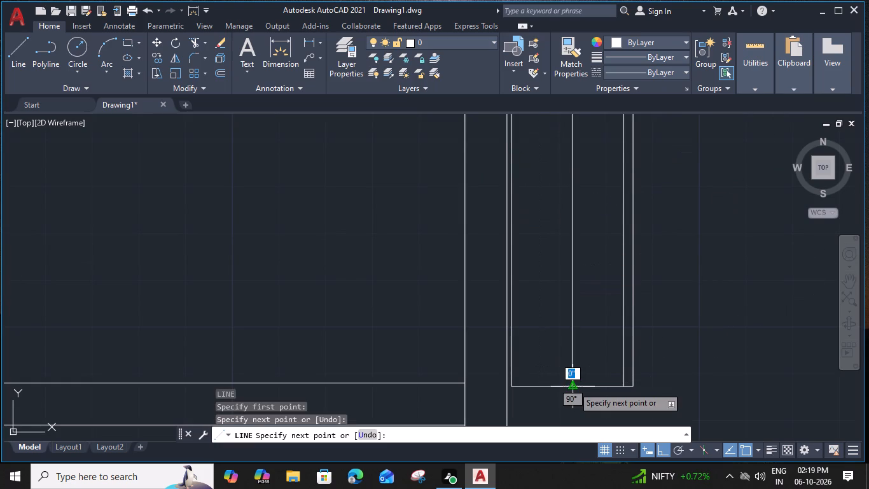
Draw a diagonal hanger line from the unit's southwest corner up to the inner front line, and a horizontal one just above the south end.
key("l")
key("space")
left_click(515, 388)
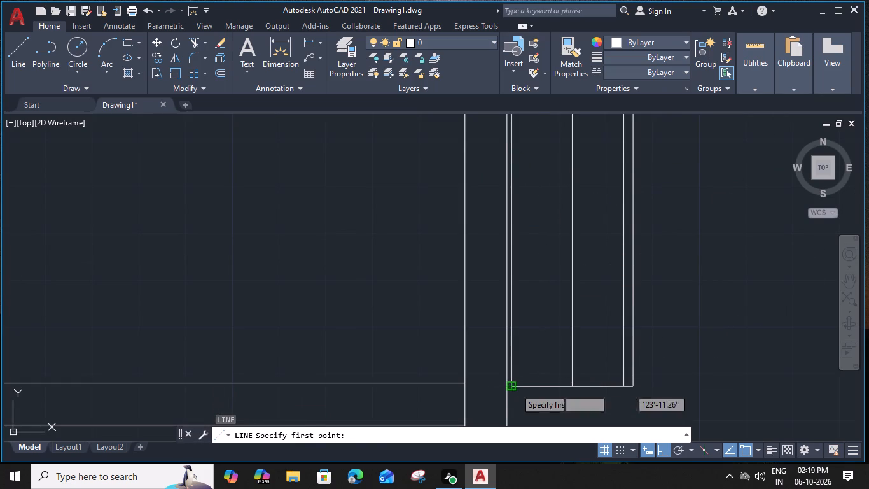
left_click(622, 336)
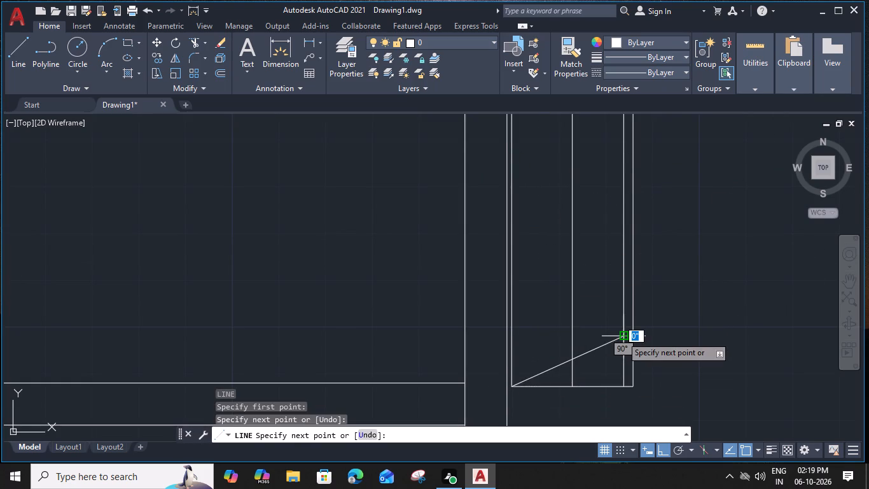
key("space")
key("space")
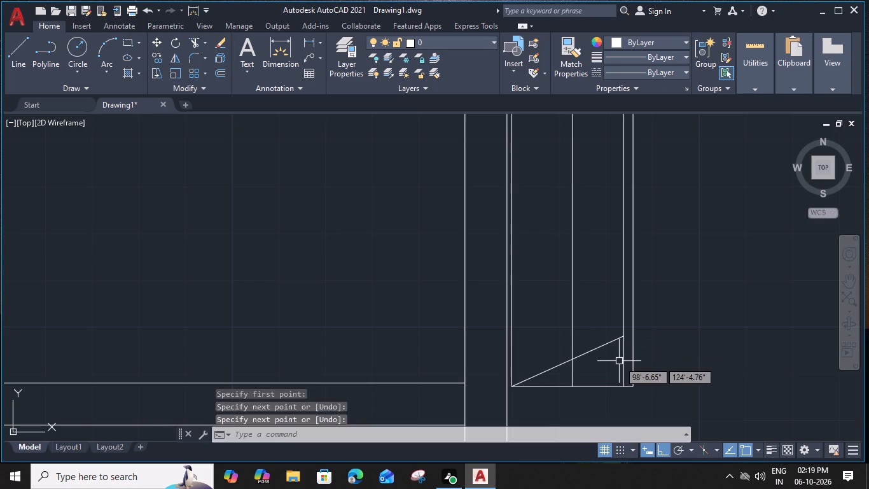
left_click(623, 367)
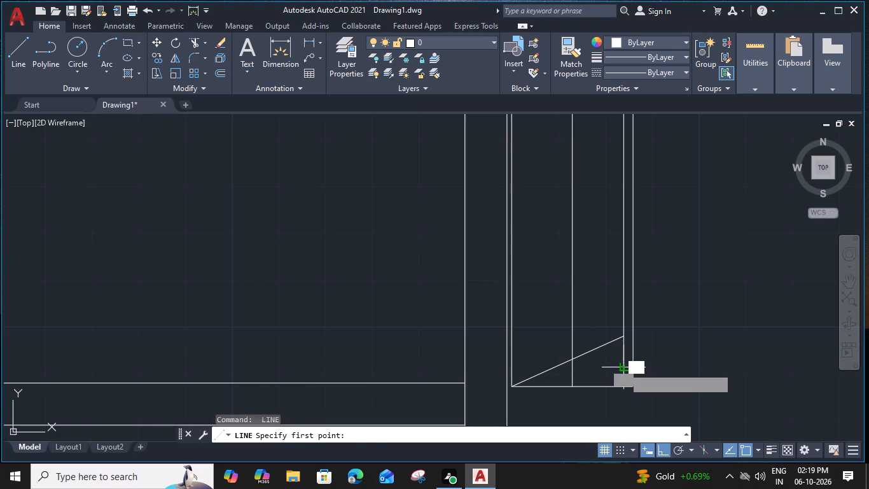
left_click(511, 370)
key("space")
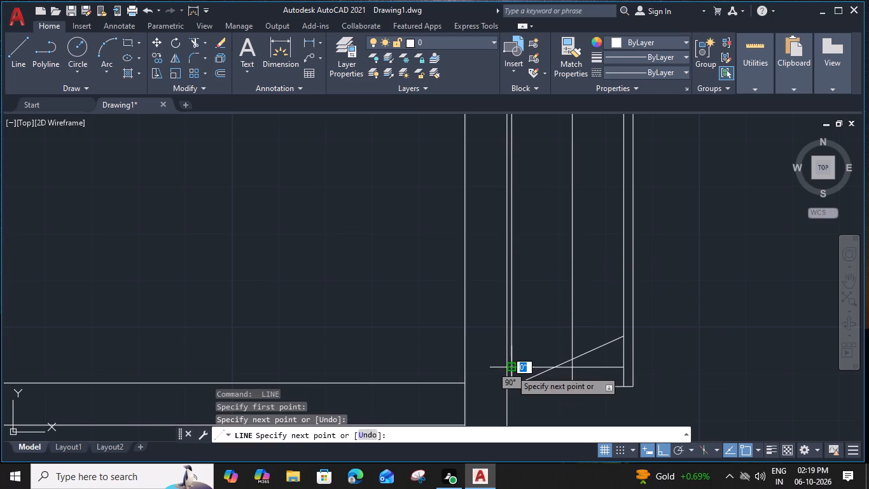
Draw two slanted hanger lines: from the horizontal hanger's west end to the inner front line's south end, and another farther north across the depth.
key("space")
left_click(515, 367)
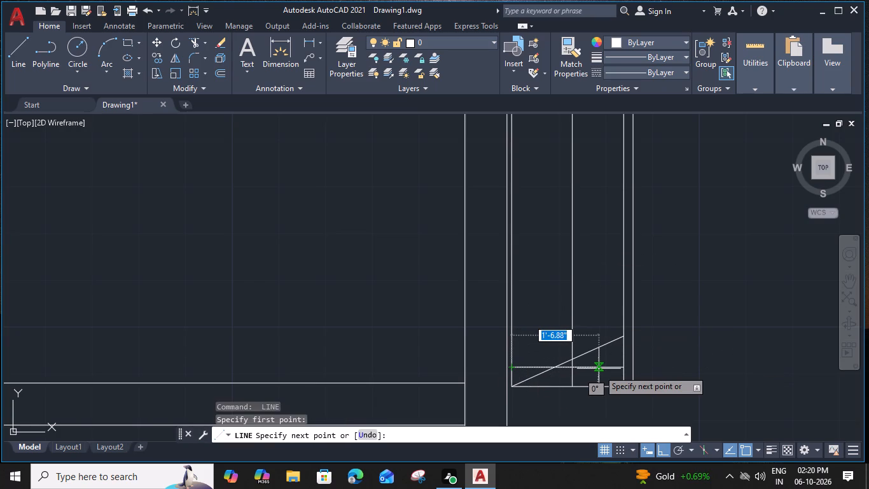
left_click(623, 385)
key("space")
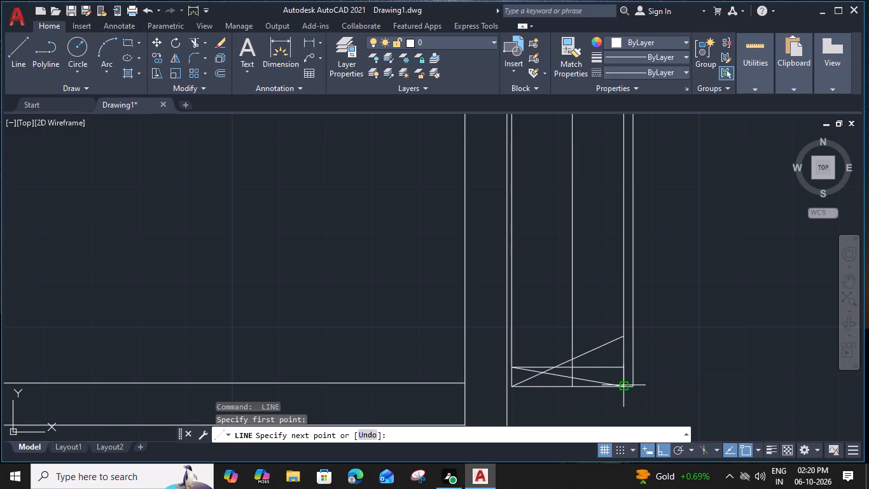
key("space")
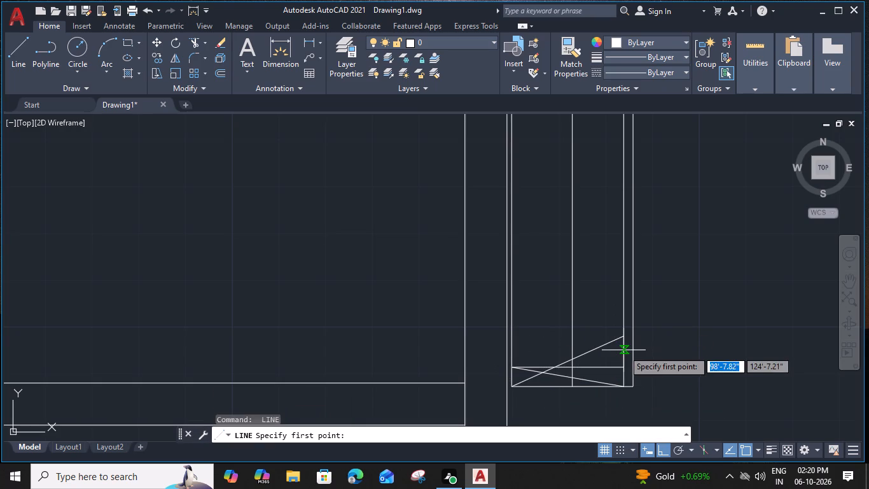
left_click_drag(623, 350, 615, 350)
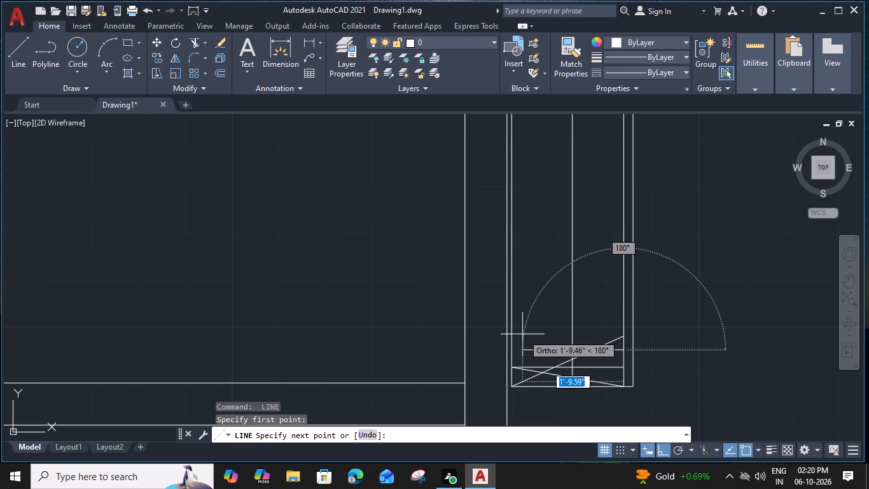
left_click(511, 335)
key("space")
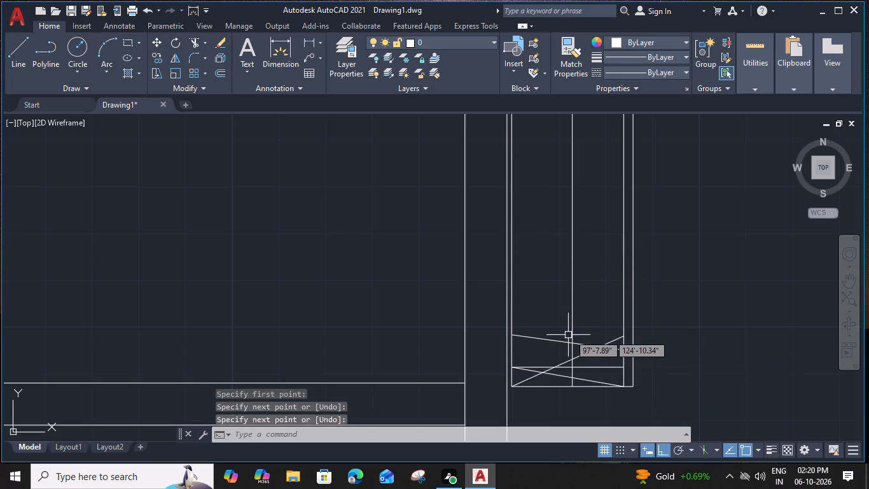
Copy the four hanger lines northward six times along the back line, spacing the sets evenly from the unit's southwest corner.
left_click_drag(557, 332, 551, 343)
left_click(541, 380)
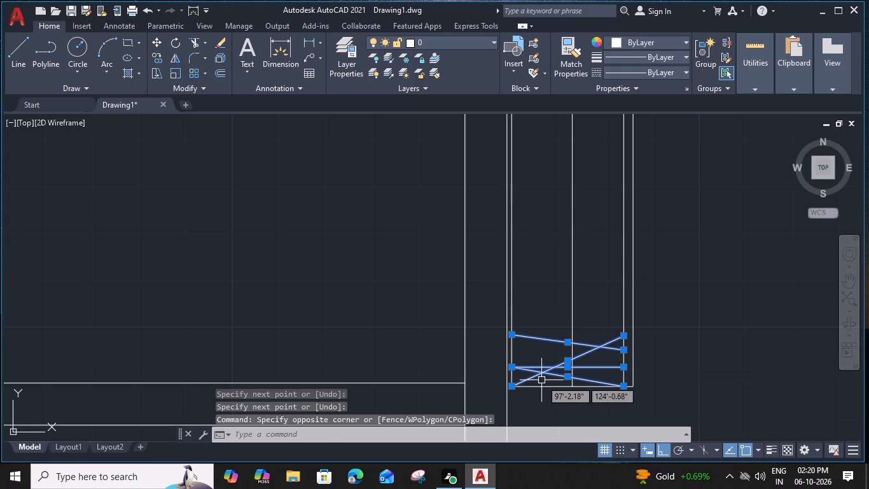
type("CO")
key("space")
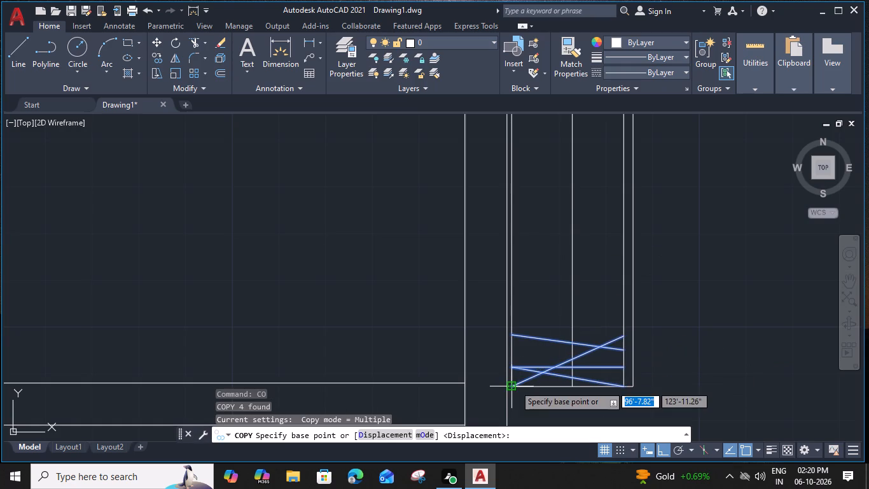
left_click(513, 386)
left_click(511, 335)
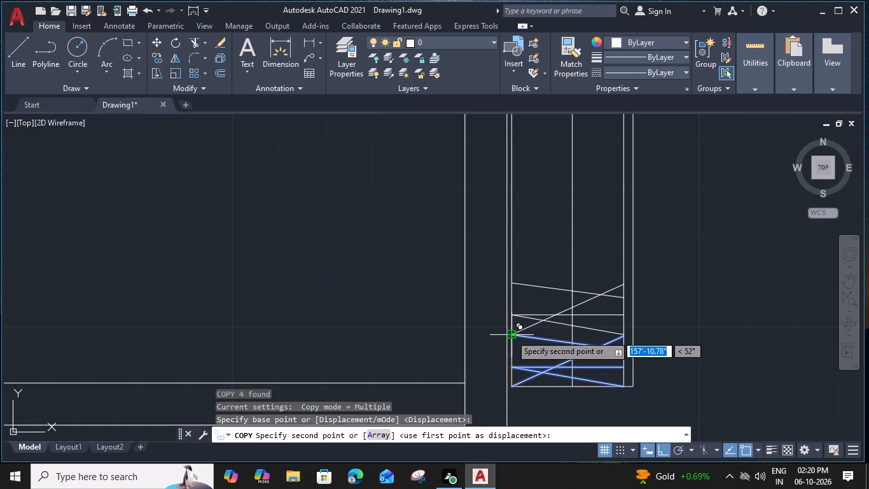
left_click(511, 281)
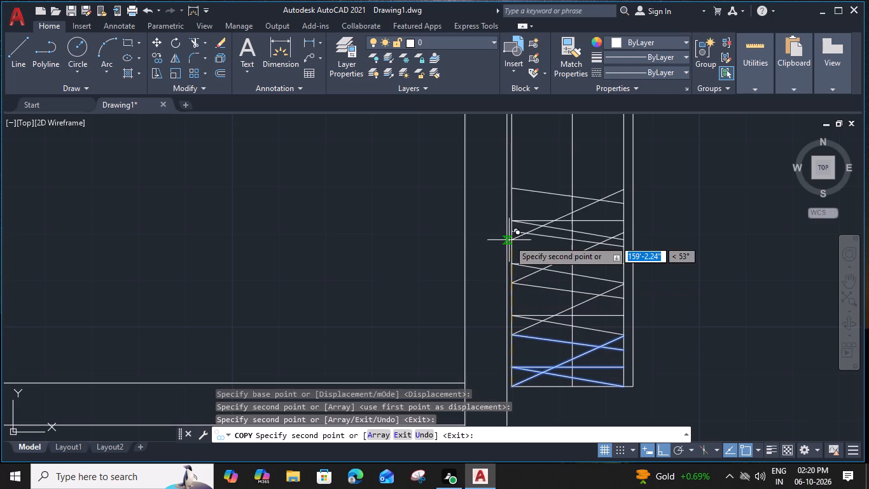
left_click(511, 232)
middle_click_drag(516, 194, 517, 271)
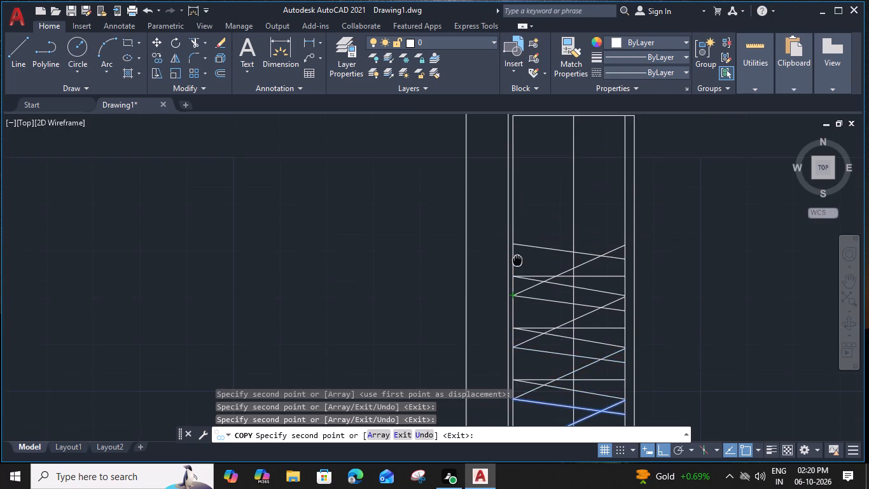
left_click(513, 253)
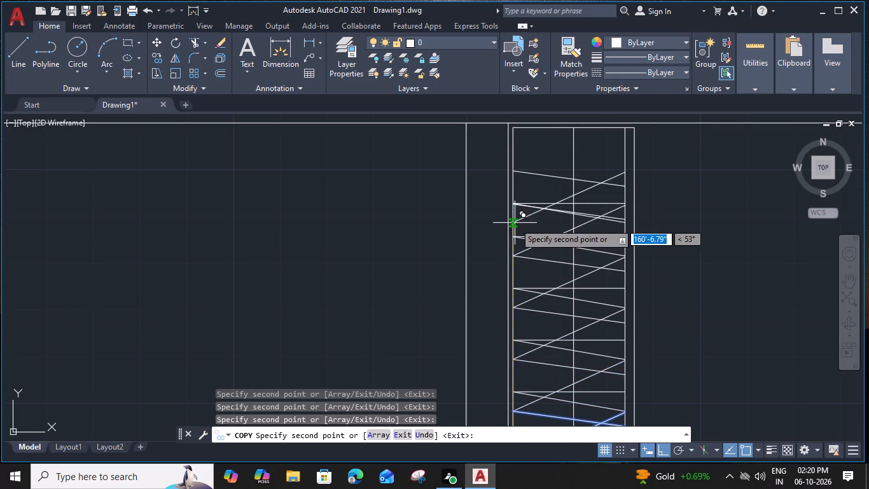
left_click(511, 203)
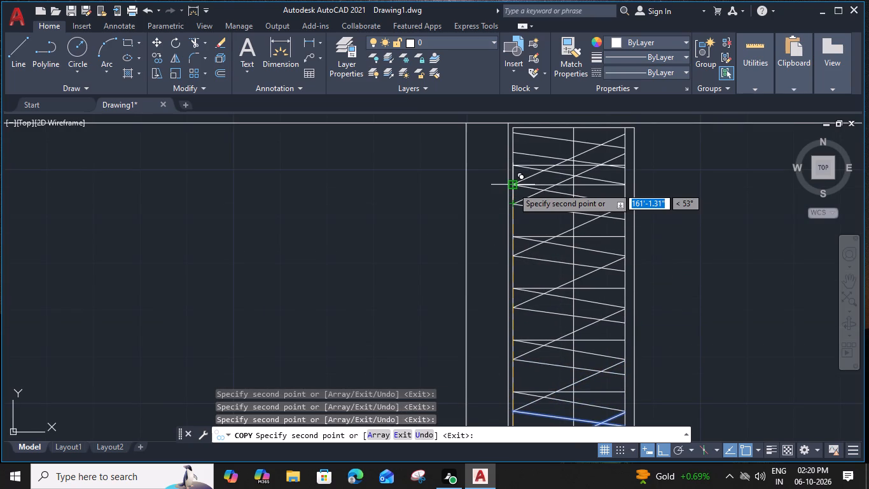
middle_click_drag(513, 202, 513, 197)
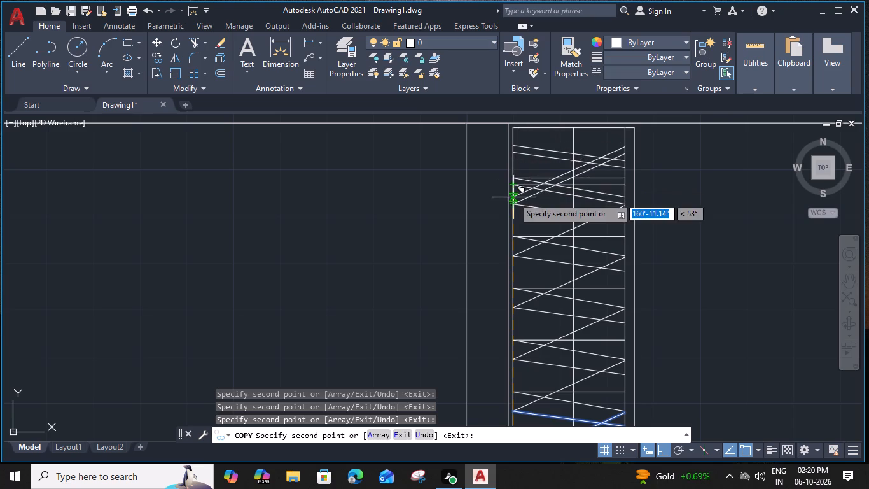
middle_click_drag(513, 197, 514, 271)
left_click(515, 218)
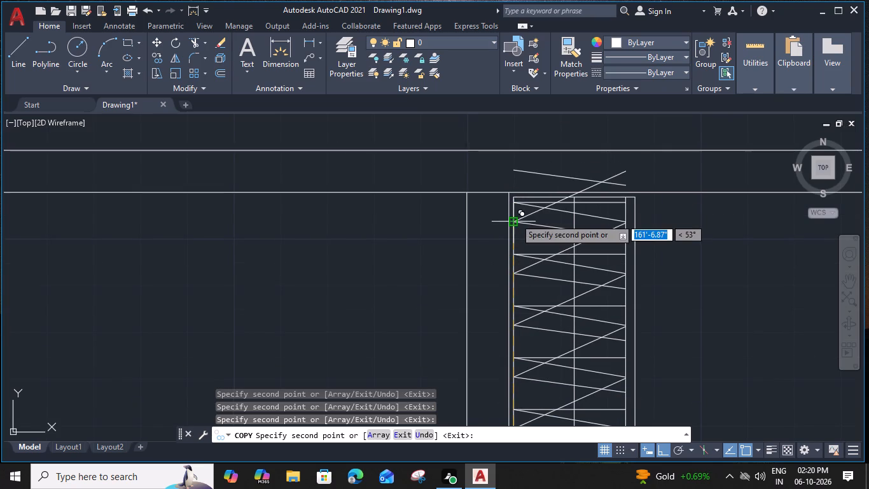
key("Escape")
Trim the hanger diagonal and centre rod past the unit's north end line, and delete the two leftover hanger lines beyond the wall.
type("TR")
key("space")
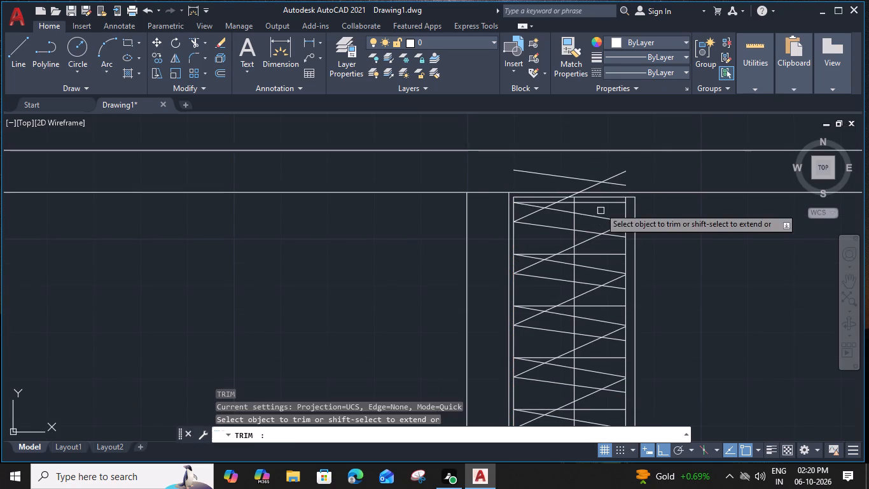
scroll(594, 181, "up", 2)
left_click(564, 206)
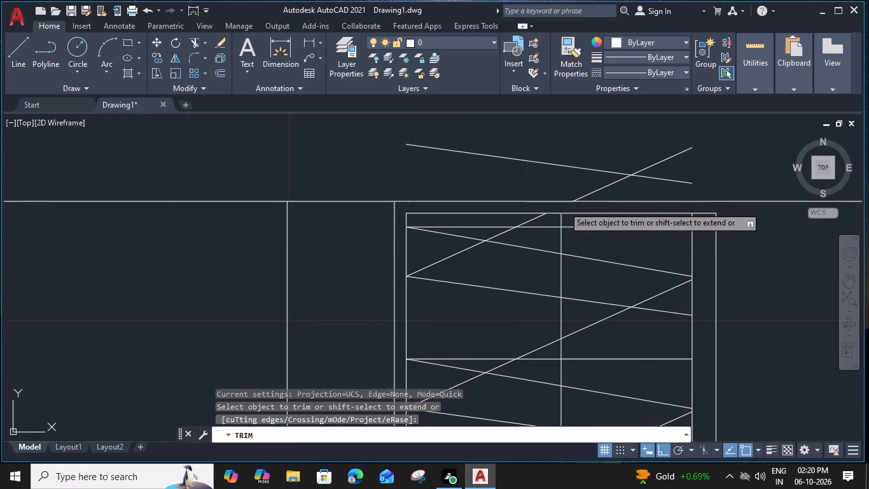
left_click(536, 219)
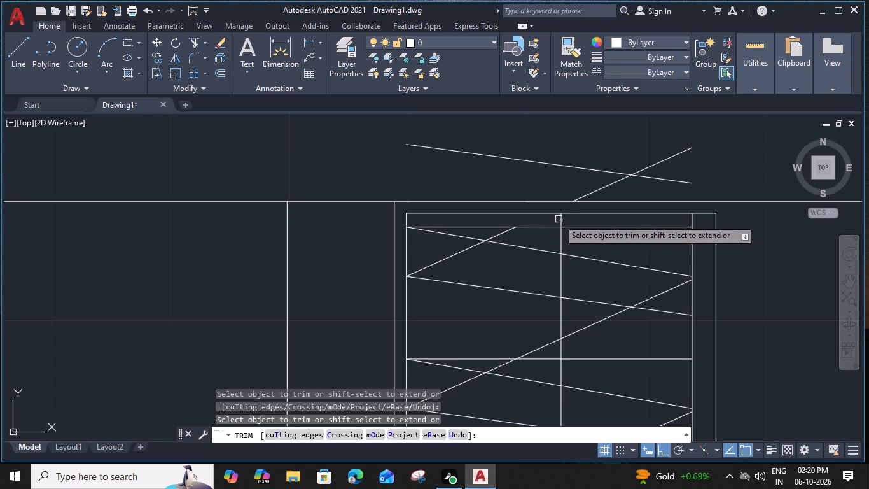
left_click(562, 220)
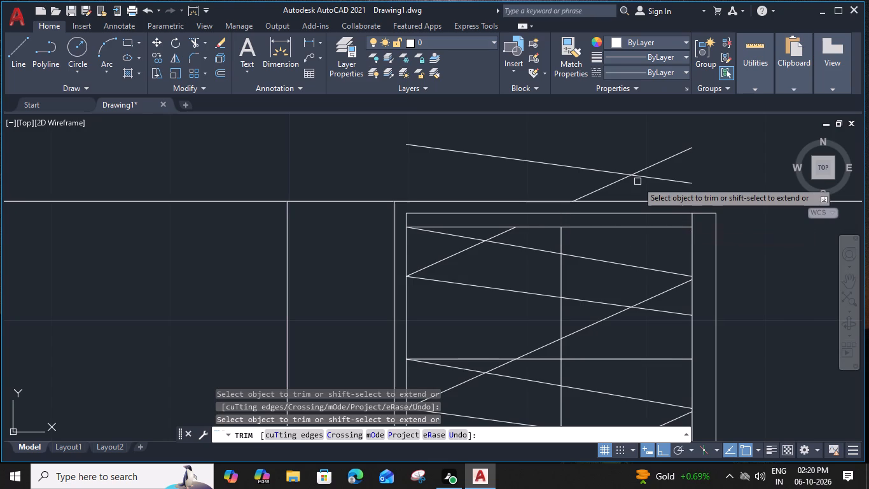
key("Escape")
left_click_drag(702, 140, 695, 145)
left_click(594, 189)
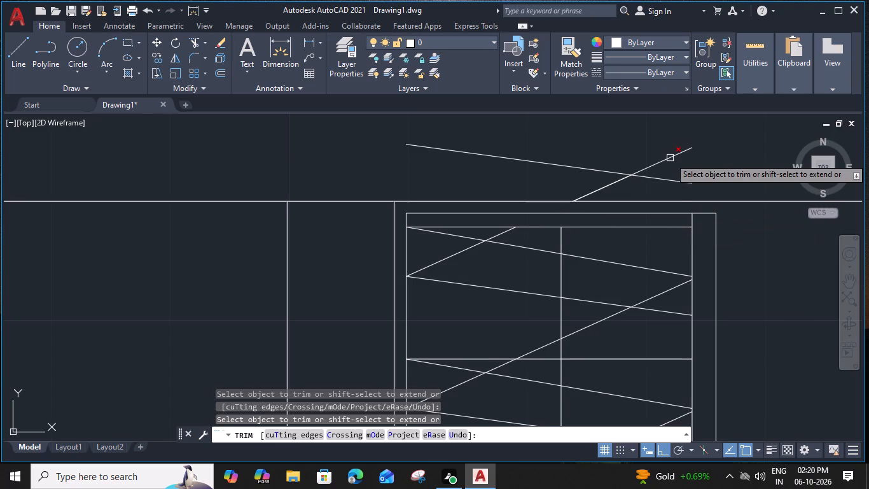
key("Delete")
Look over the whole floor plan, from the finished hanger unit to the rooms around the central space.
scroll(594, 190, "down", 4)
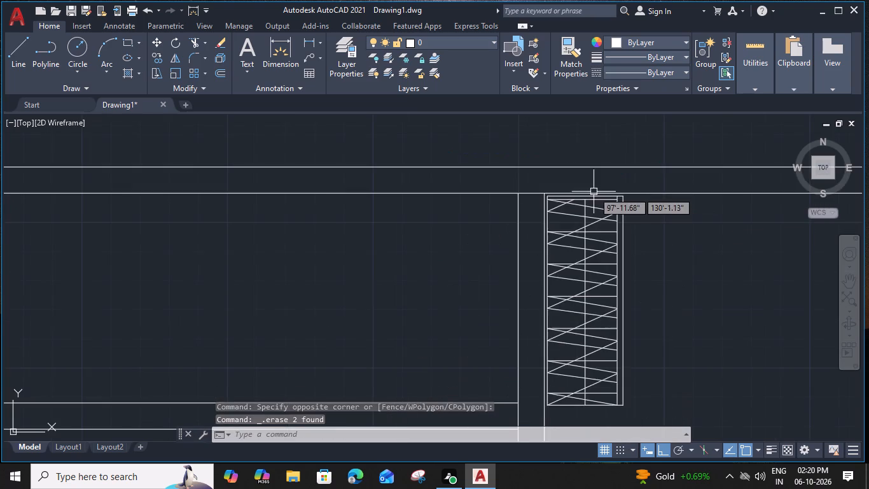
scroll(592, 301, "down", 2)
middle_click_drag(599, 327, 622, 184)
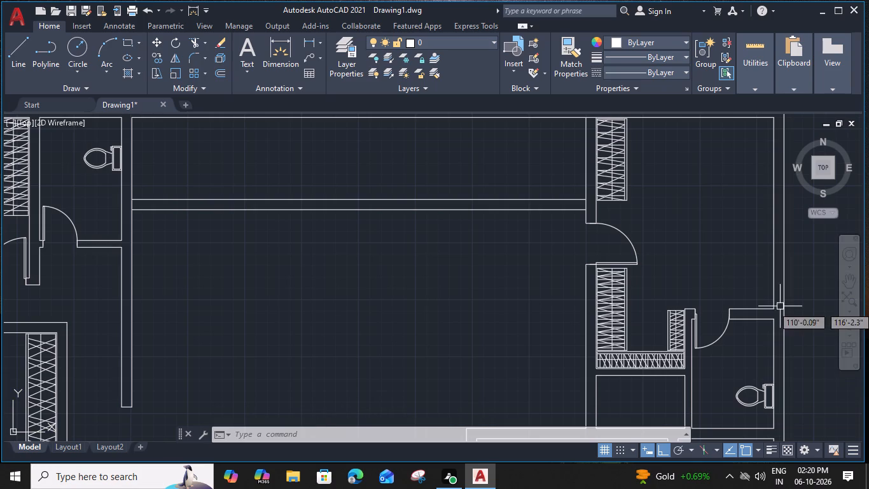
scroll(763, 307, "down", 2)
middle_click_drag(732, 315, 720, 284)
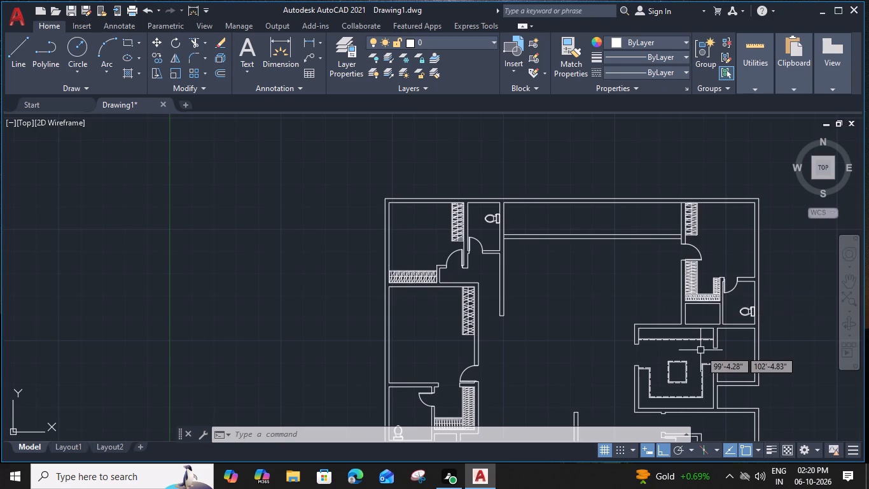
scroll(699, 353, "down", 2)
middle_click_drag(696, 343, 668, 306)
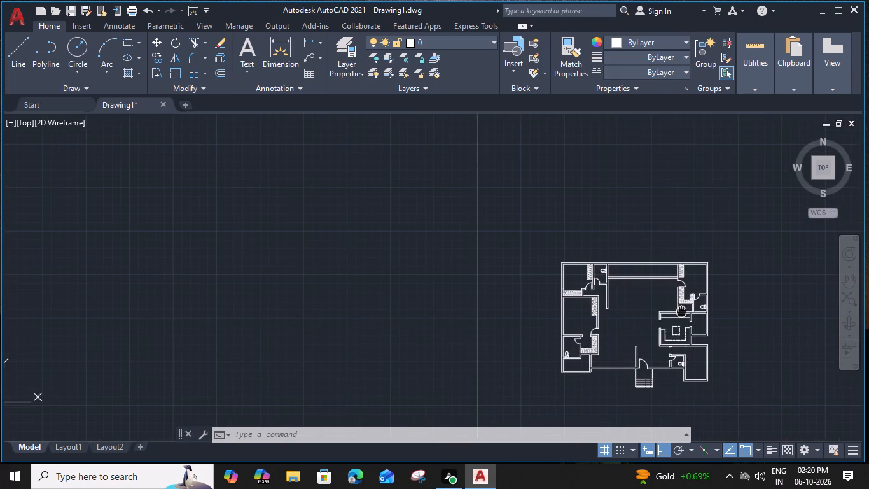
scroll(630, 339, "up", 1)
middle_click_drag(632, 334, 630, 295)
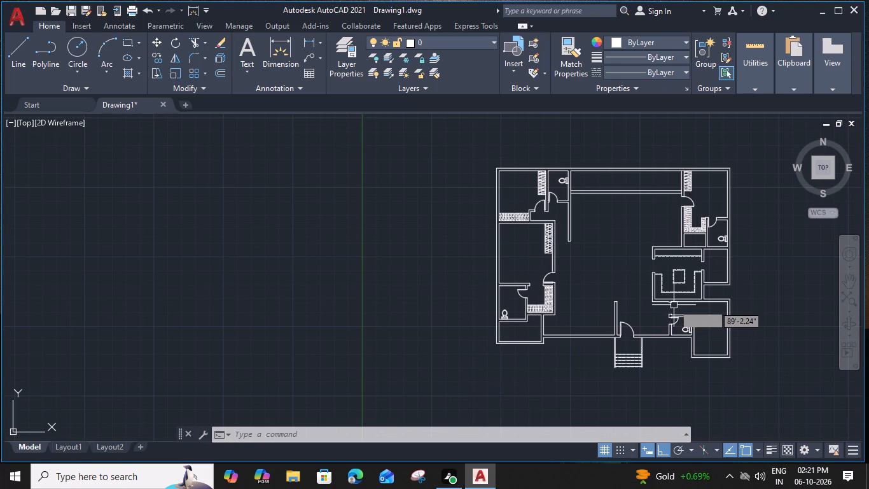
middle_click_drag(593, 252, 594, 253)
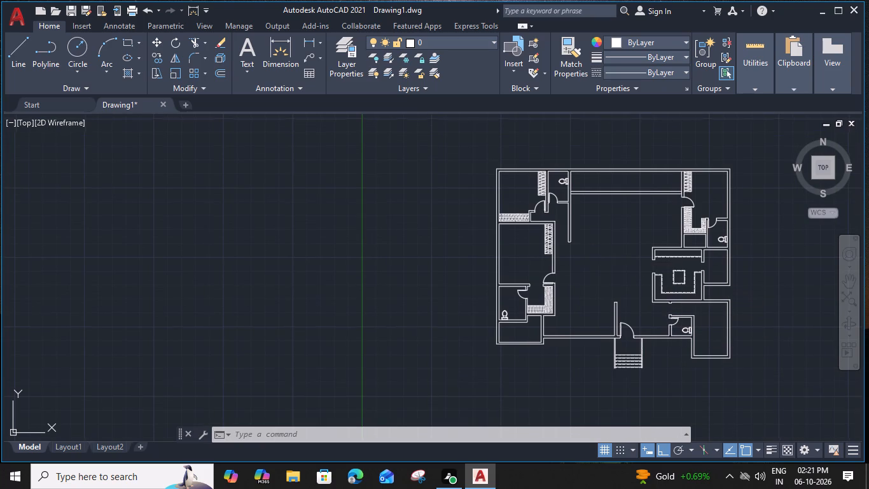
middle_click_drag(594, 253, 606, 268)
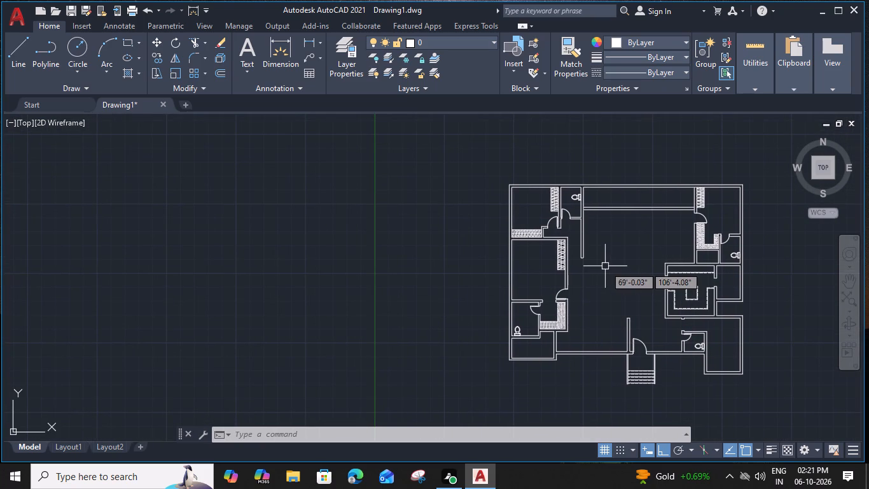
Add a multiline text label reading LIVING ROOM, 7" high, in the large central space, with its box widened to fit one line.
key("m")
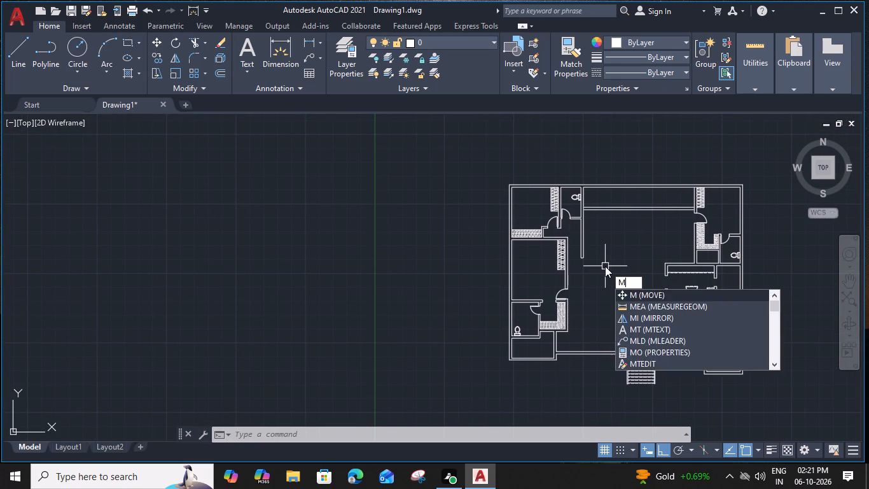
key("t")
key("space")
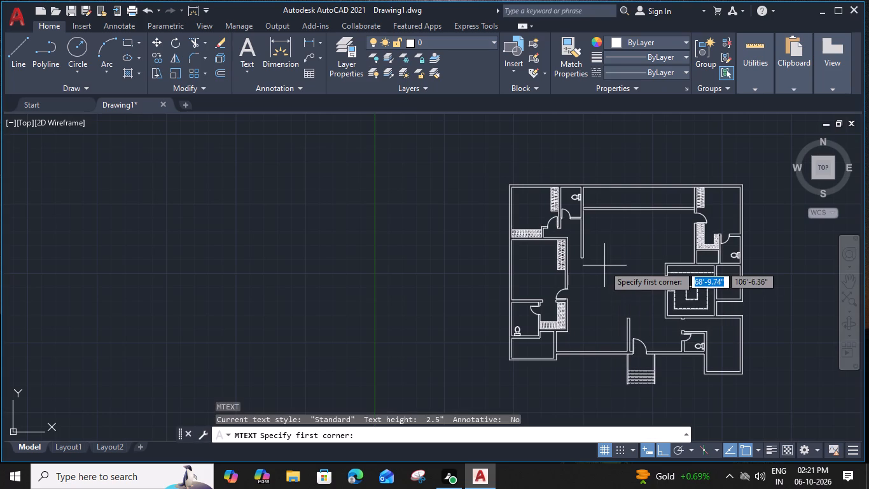
left_click(602, 241)
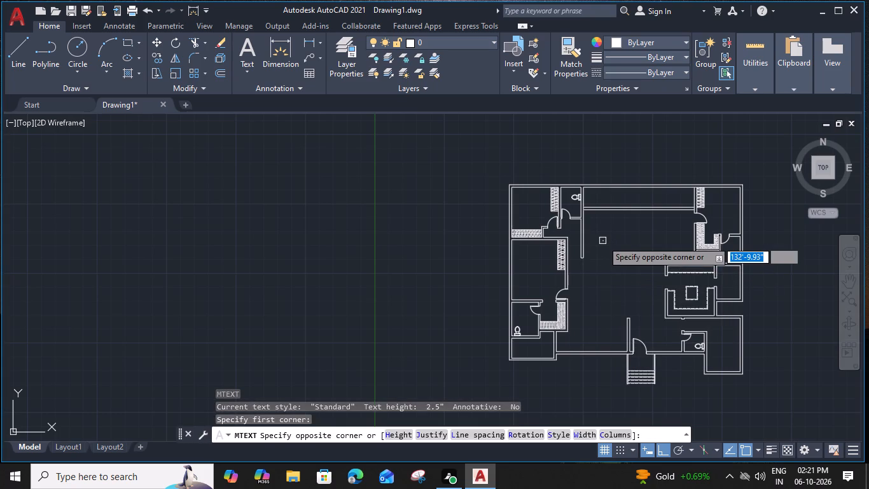
left_click(644, 251)
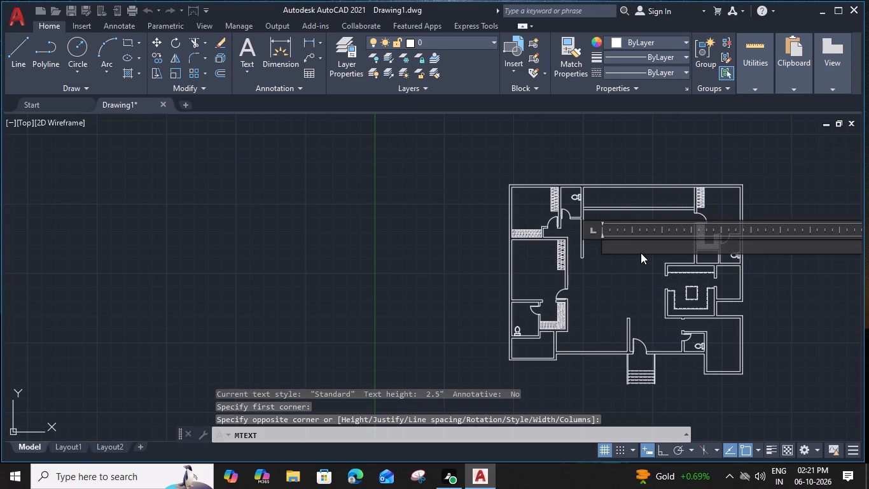
scroll(689, 236, "down", 1)
middle_click_drag(692, 235, 582, 250)
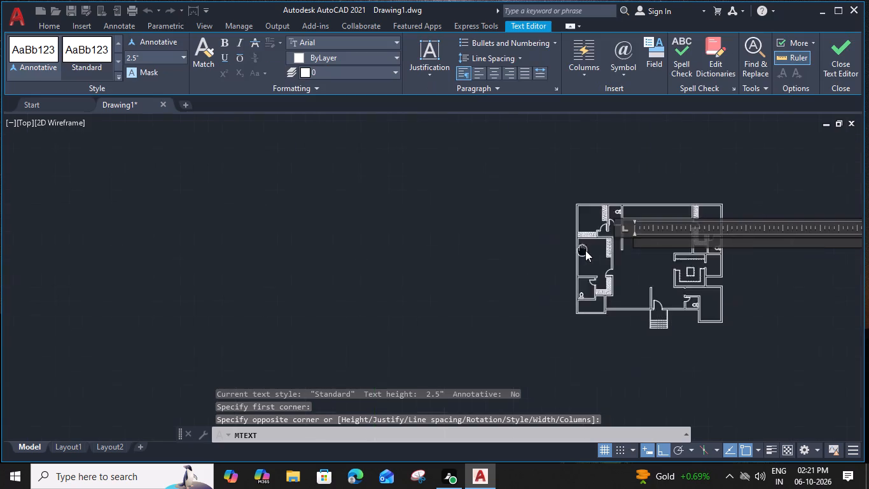
left_click_drag(810, 242, 580, 244)
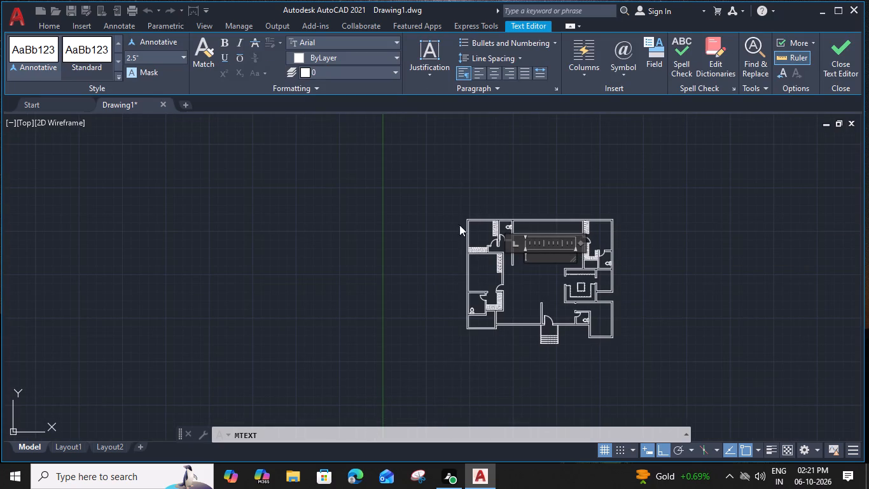
left_click(140, 58)
key("7")
key("shift+quotedbl")
key("Return")
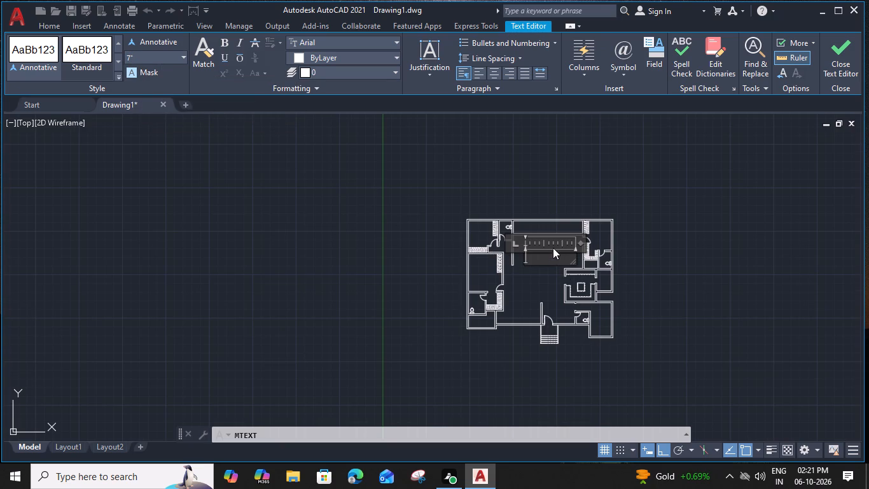
scroll(553, 248, "up", 2)
key("l")
key("i")
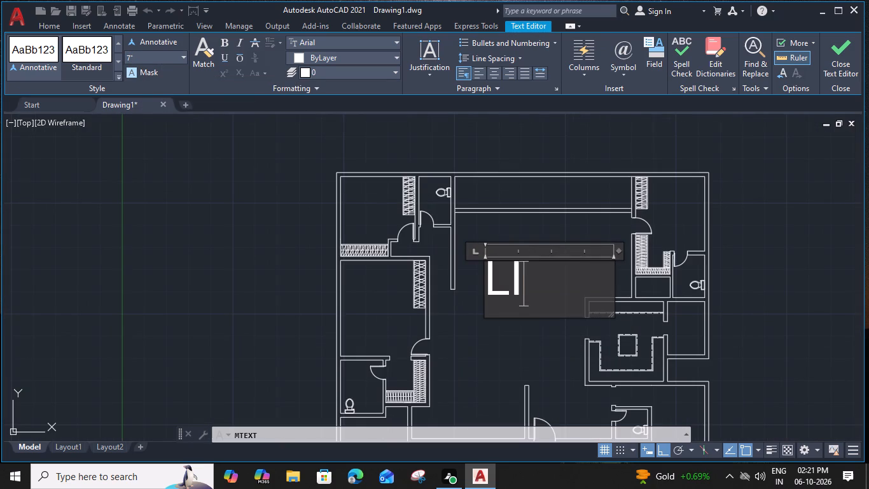
type("VI")
type("NG")
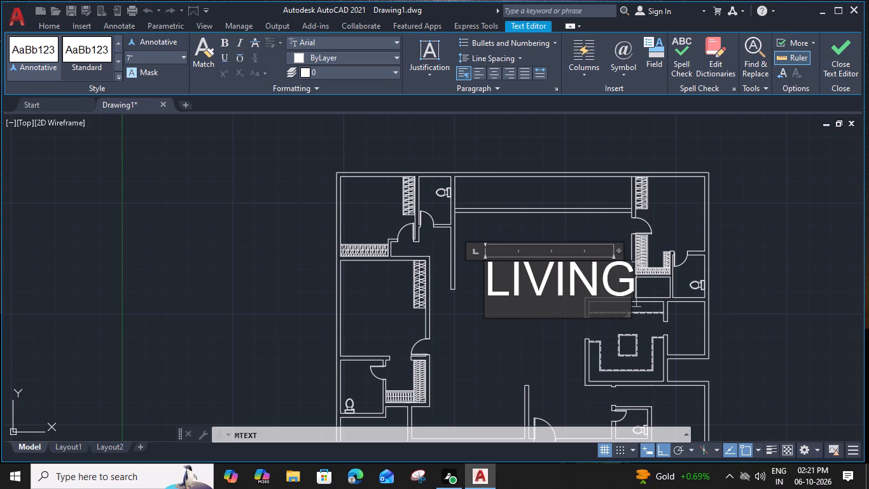
left_click_drag(621, 252, 742, 260)
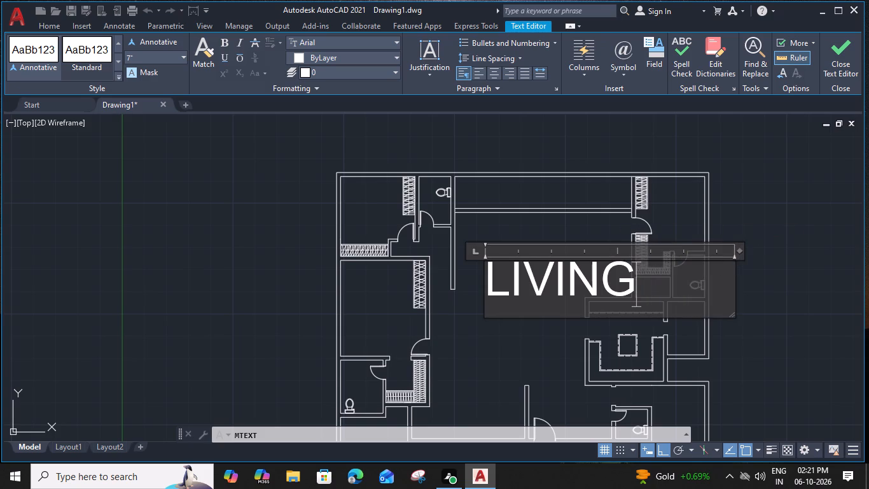
key("space")
type("ROOM")
left_click_drag(739, 252, 789, 256)
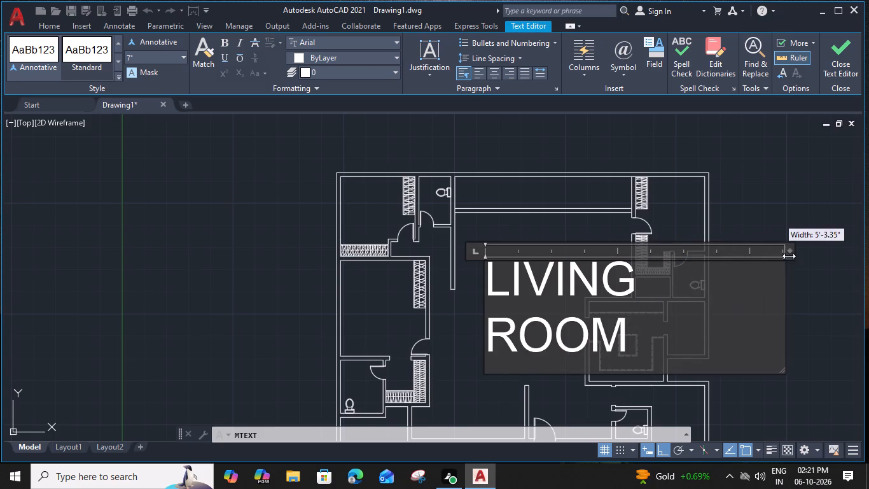
left_click_drag(789, 256, 805, 258)
key("Return")
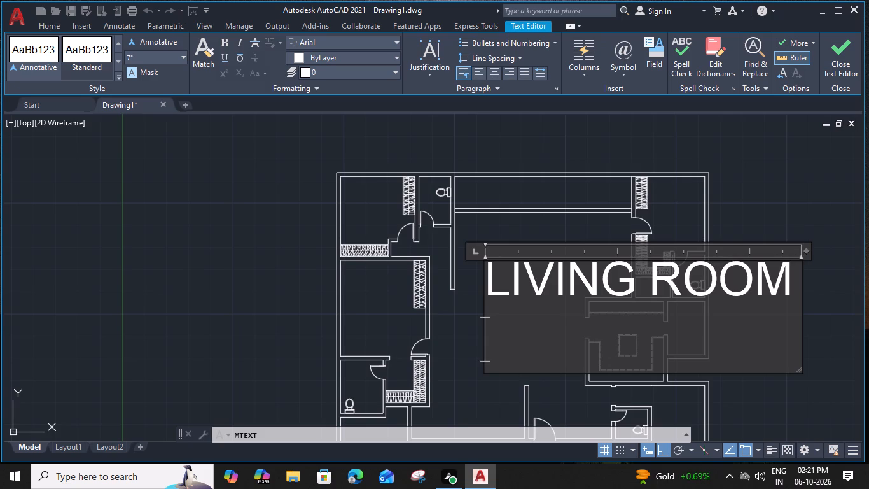
left_click(601, 232)
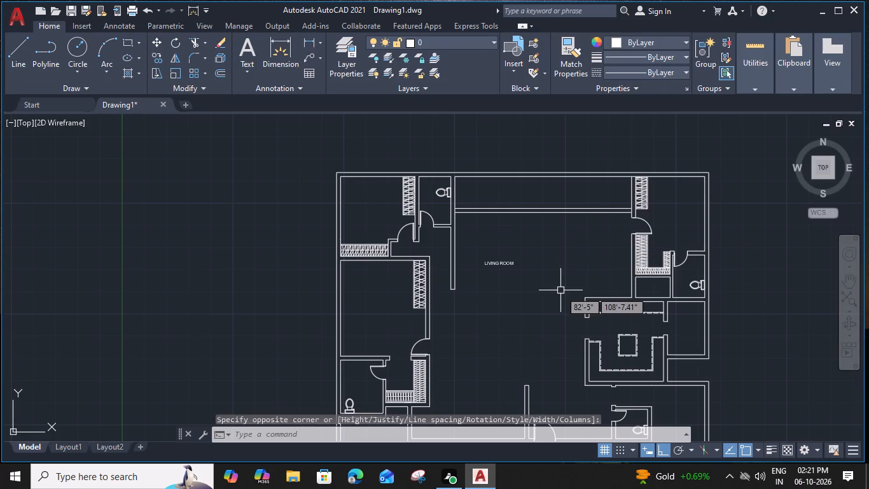
Draw a horizontal dashed line in ACAD_ISO02W100 linetype from the kitchen's outer northwest corner west to the bedroom wall's east face.
type("L")
key("space")
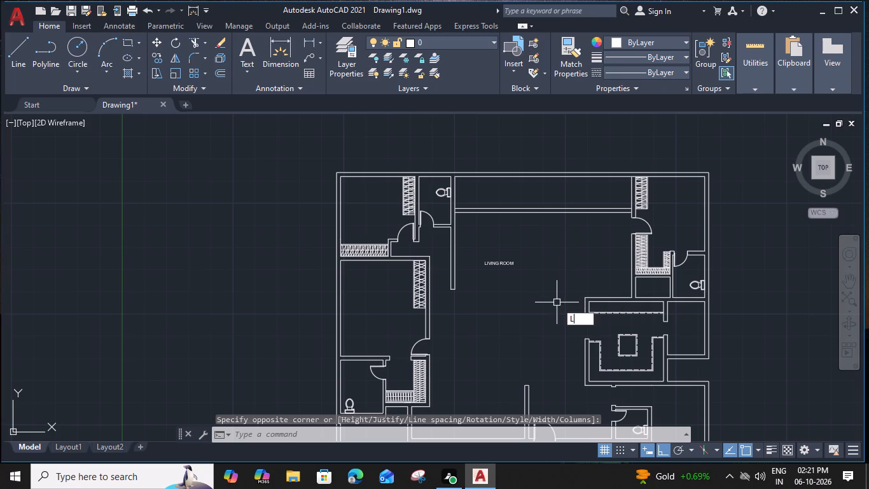
left_click(690, 69)
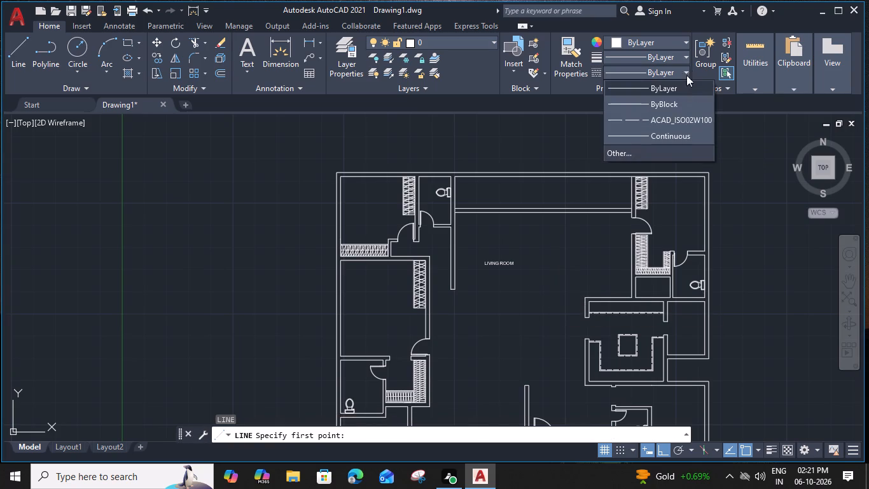
left_click(675, 120)
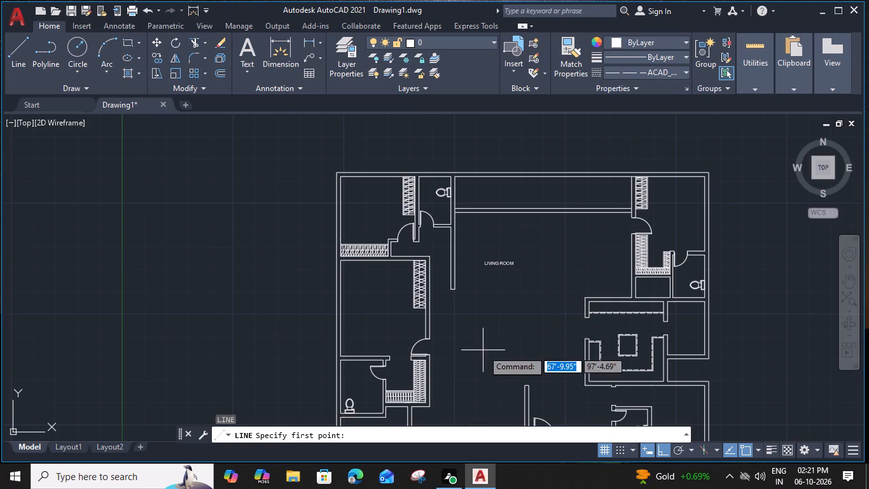
left_click(585, 297)
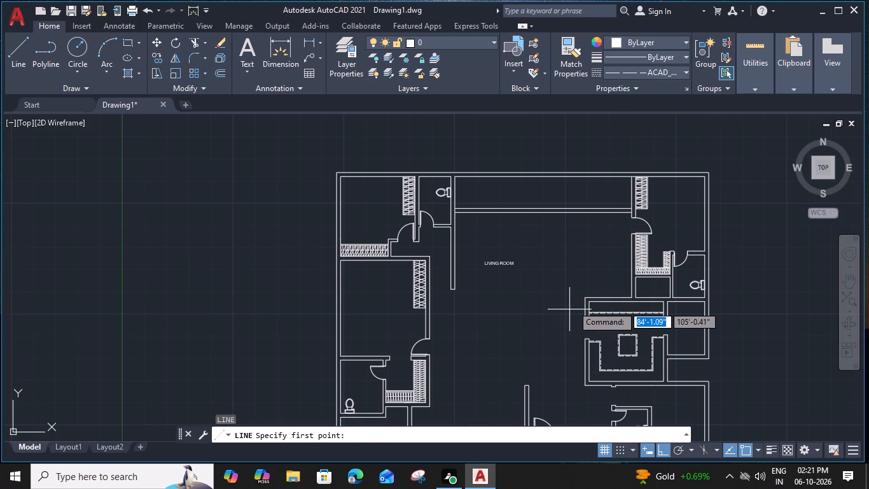
left_click(429, 298)
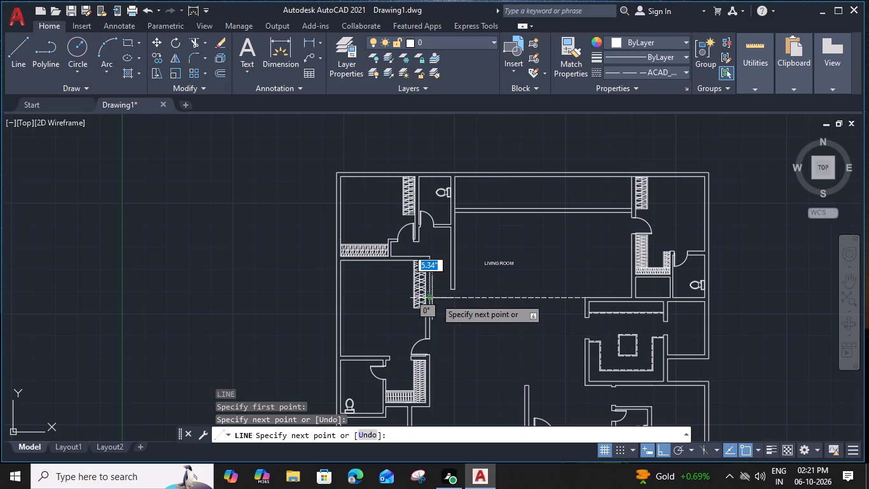
key("Escape")
Extend both faces of the living room's west wall stub south to the dashed line and remove the stub's old end line.
scroll(454, 289, "up", 3)
type("EX")
key("space")
left_click(460, 276)
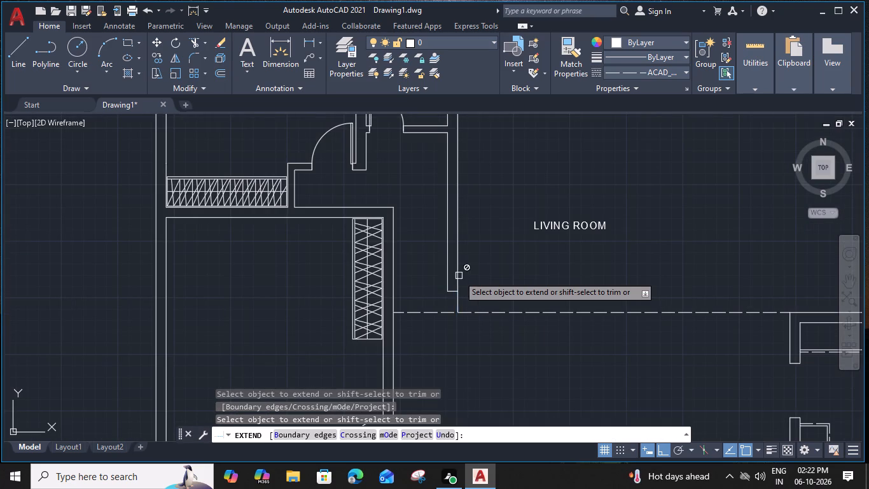
left_click(448, 276)
scroll(454, 283, "up", 1)
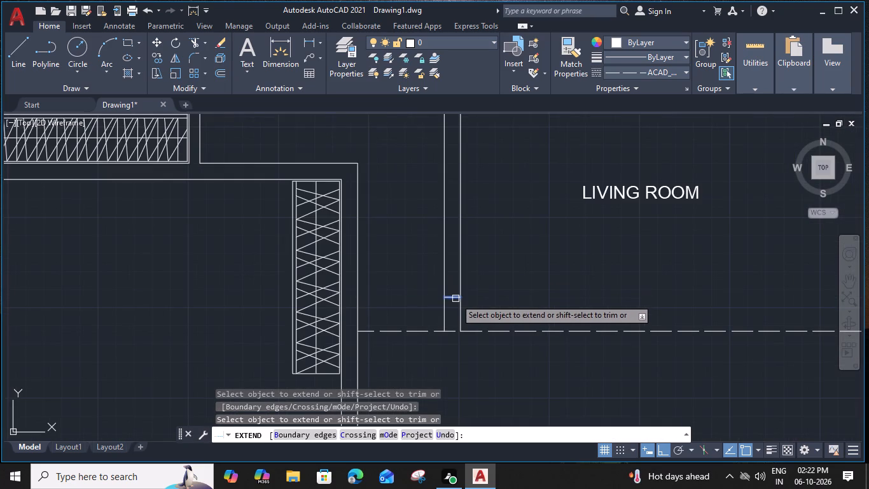
left_click(455, 299, "shift")
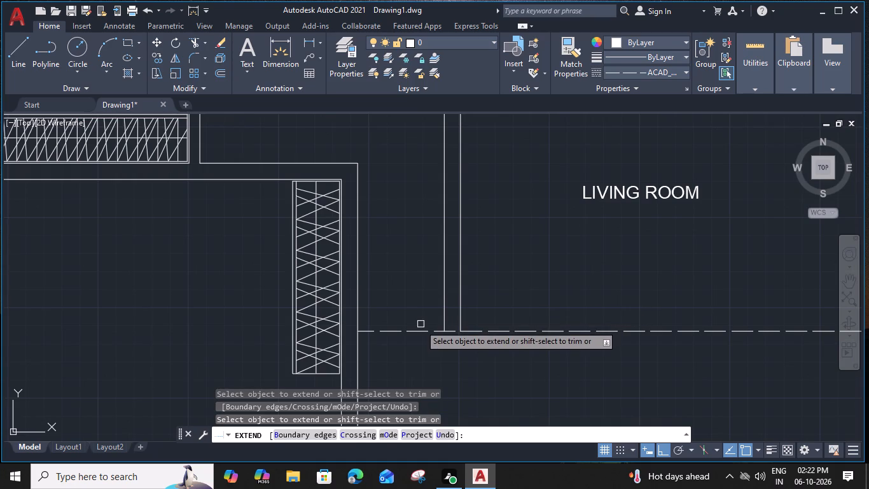
Trim away the dashed line's west end between the bedroom wall and the living room's west wall.
left_click(418, 330, "shift")
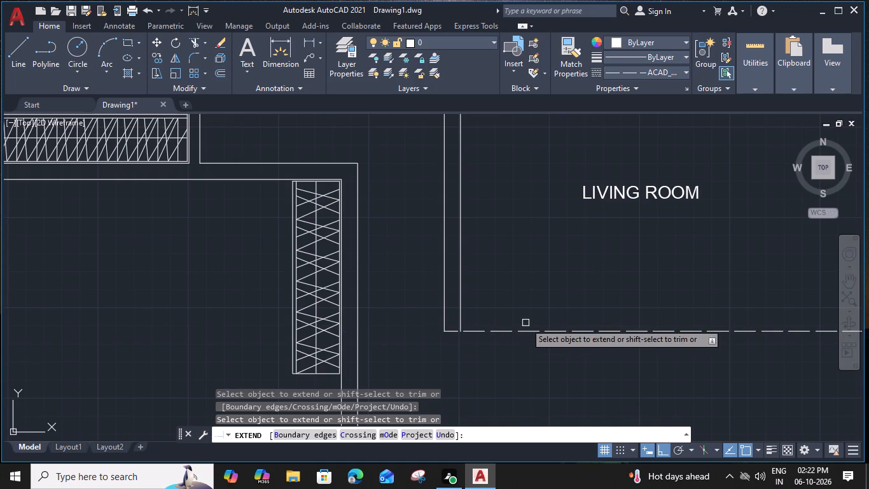
key("Escape")
Measure the living room's clear width and depth between its walls and the dashed line.
scroll(629, 278, "down", 1)
middle_click_drag(631, 278, 581, 276)
key("m")
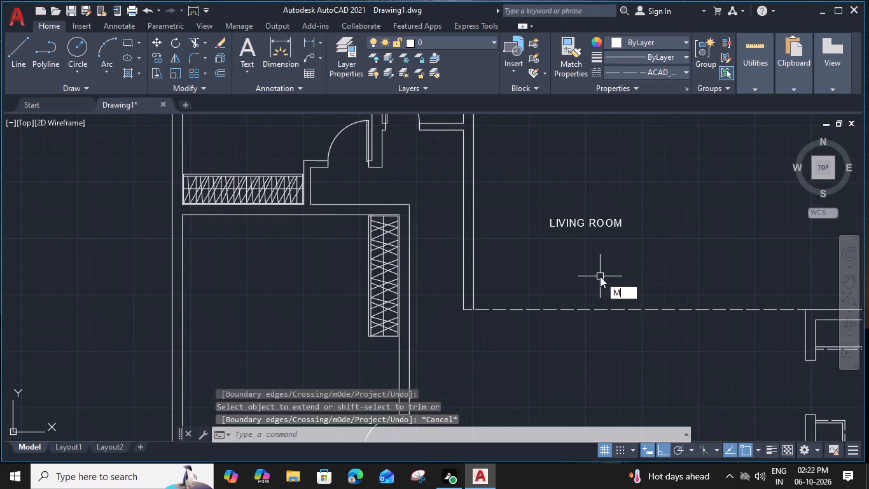
key("e")
type("A")
key("space")
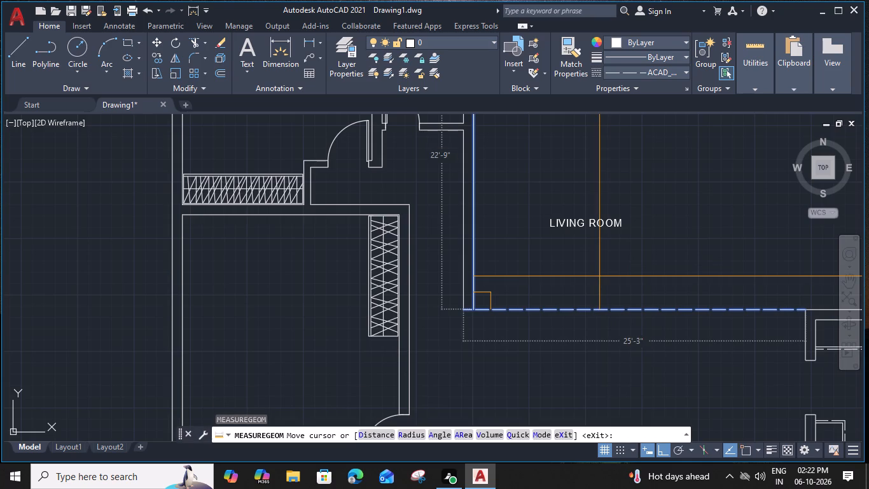
scroll(620, 277, "down", 1)
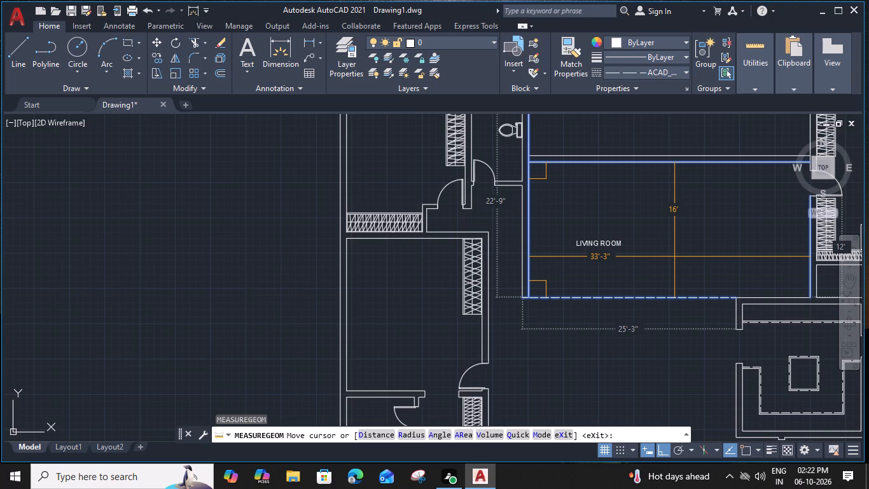
key("Escape")
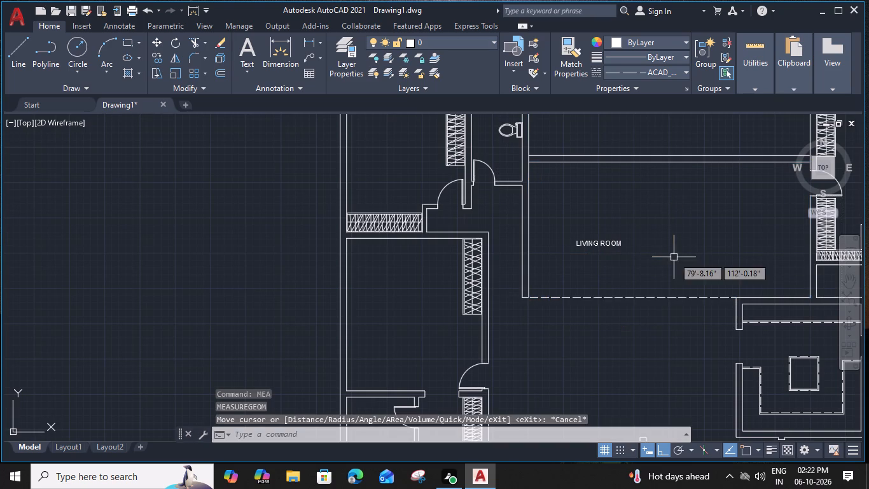
Add a second line reading 33'-3"X16'-0" to the LIVING ROOM label and narrow its text box slightly.
left_click(597, 241)
left_click(597, 241)
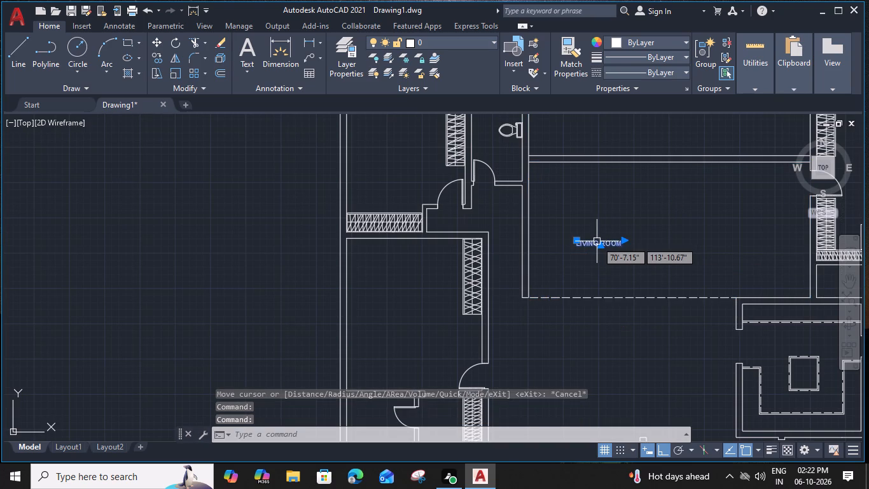
scroll(597, 241, "up", 3)
double_click(595, 241)
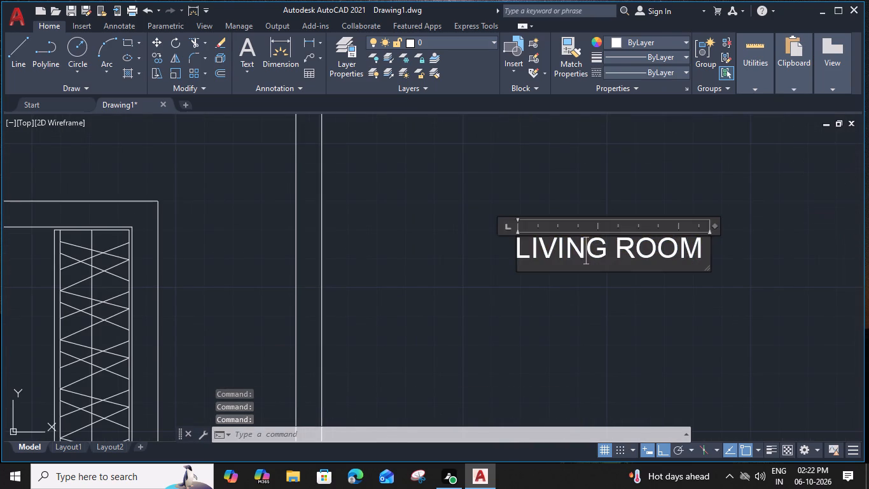
left_click(700, 252)
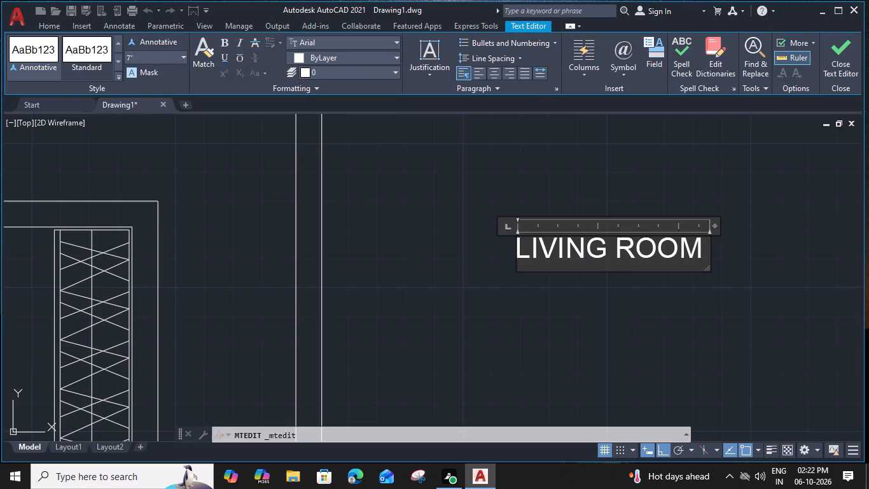
key("space")
key("Return")
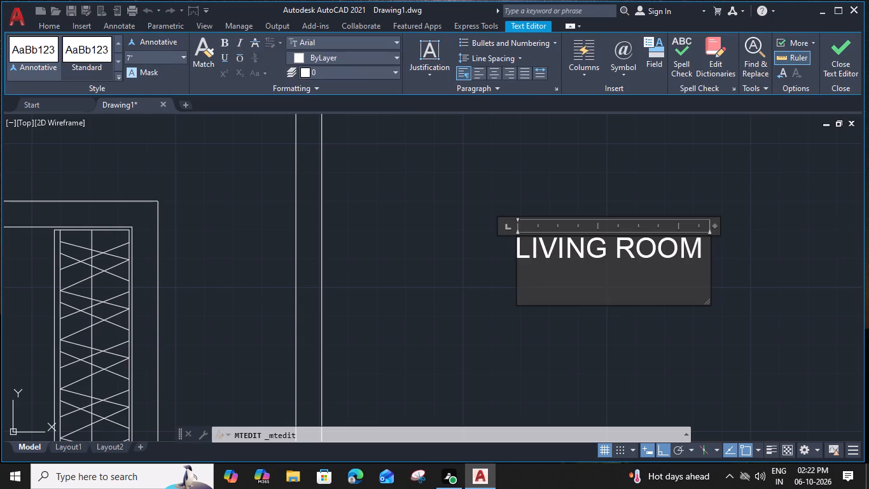
key("3")
key("3")
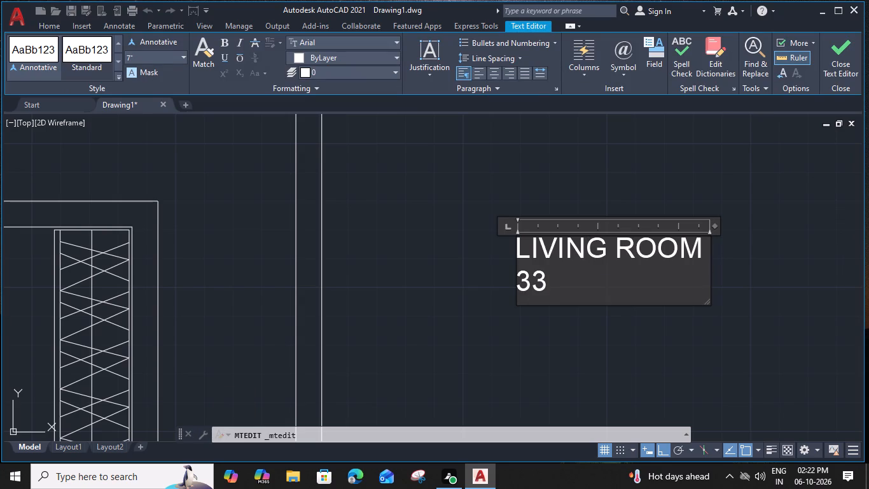
key("apostrophe")
type("3\"")
key("Return")
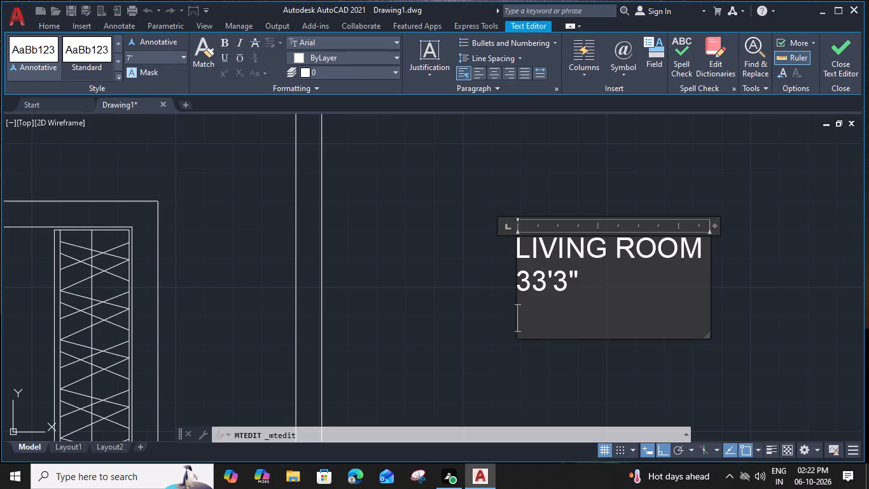
key("Return")
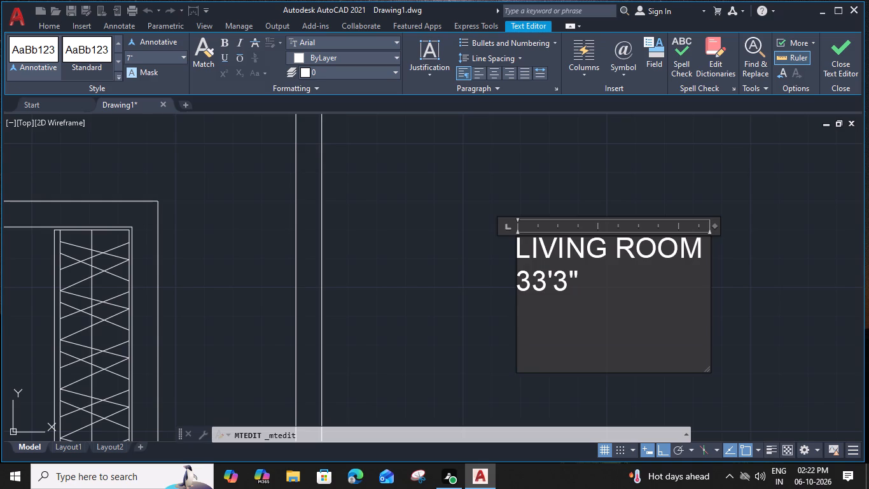
key("BackSpace")
key("BackSpace")
key("x")
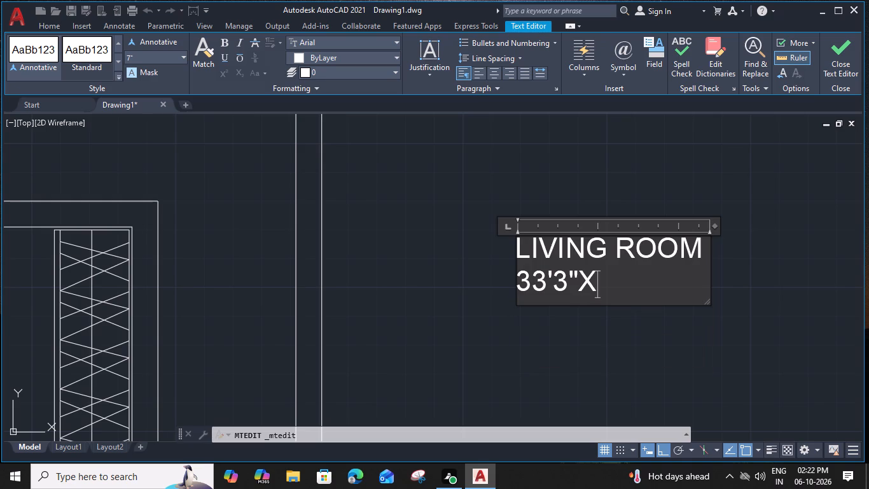
key("1")
key("6")
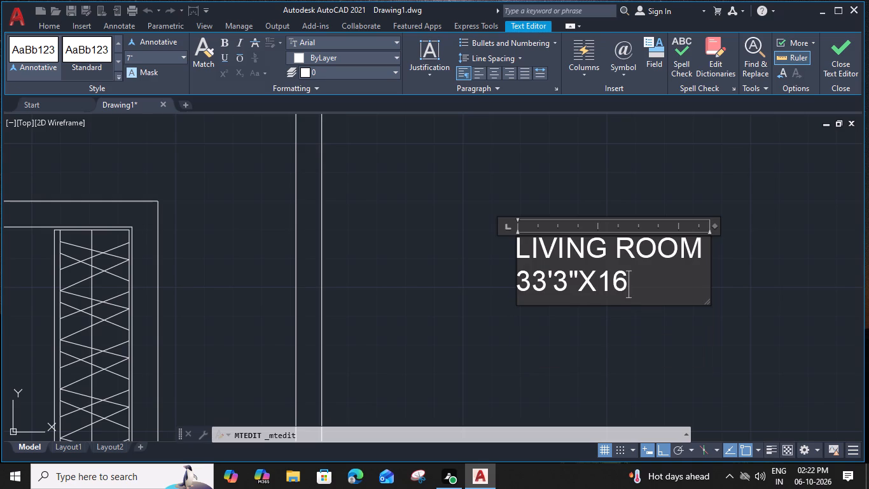
key("apostrophe")
type("-0")
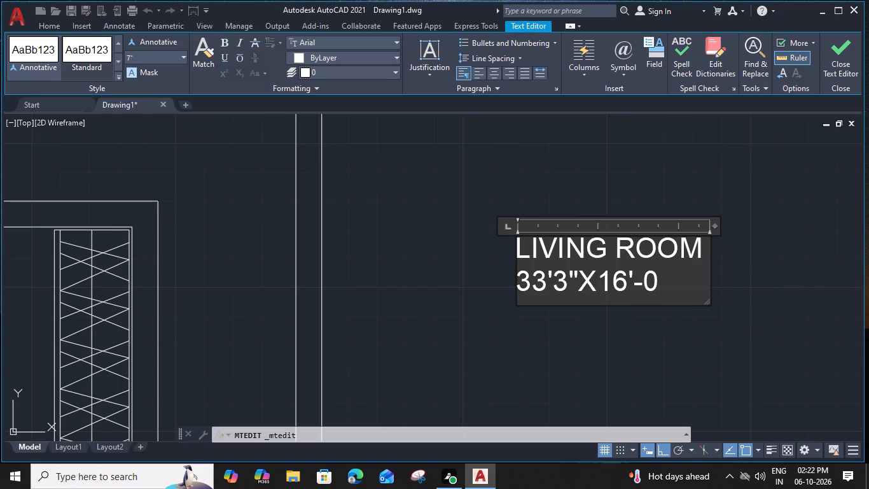
key("shift+quotedbl")
left_click(554, 278)
key("minus")
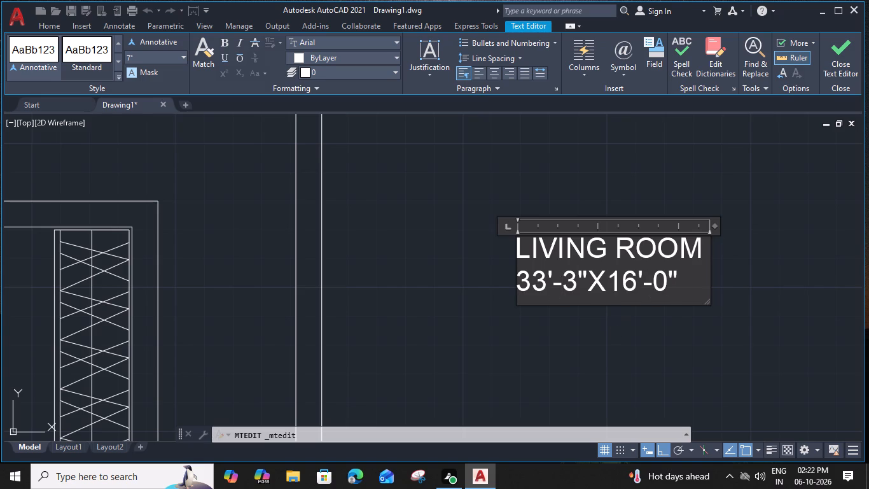
left_click_drag(714, 225, 707, 223)
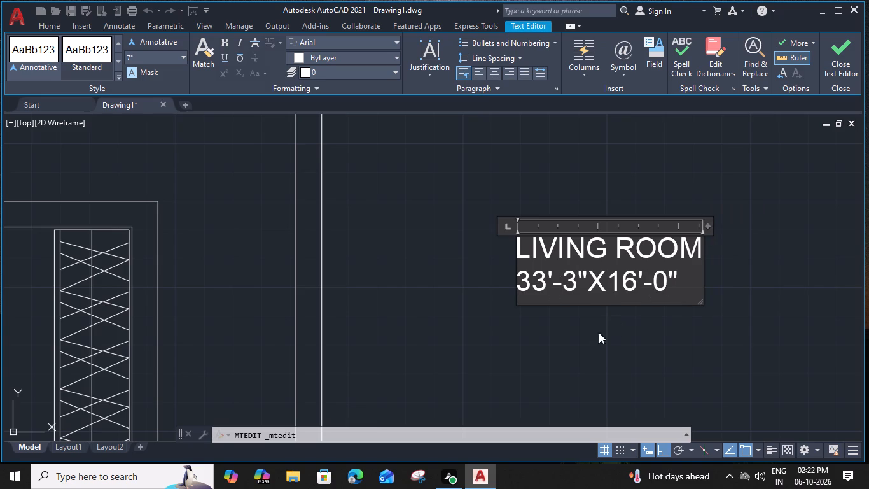
left_click(592, 340)
Measure the living room's width and depth again to check them against the label.
scroll(587, 326, "down", 3)
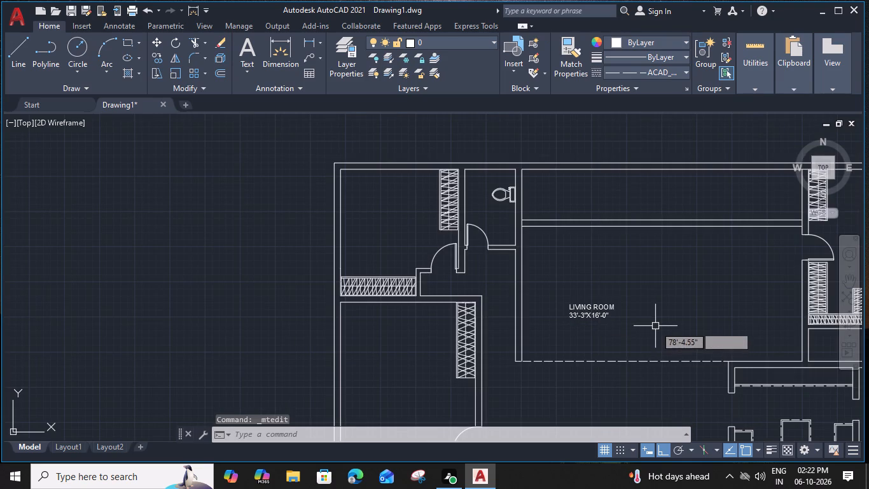
key("m")
type("EA")
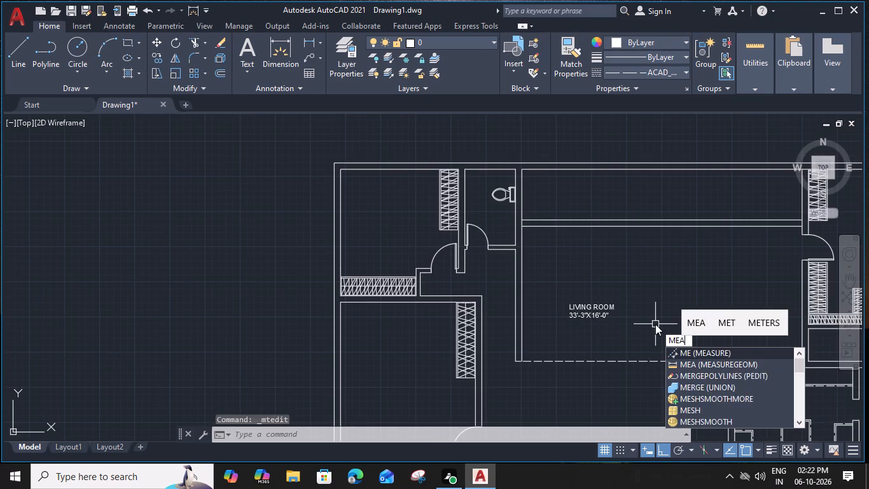
key("space")
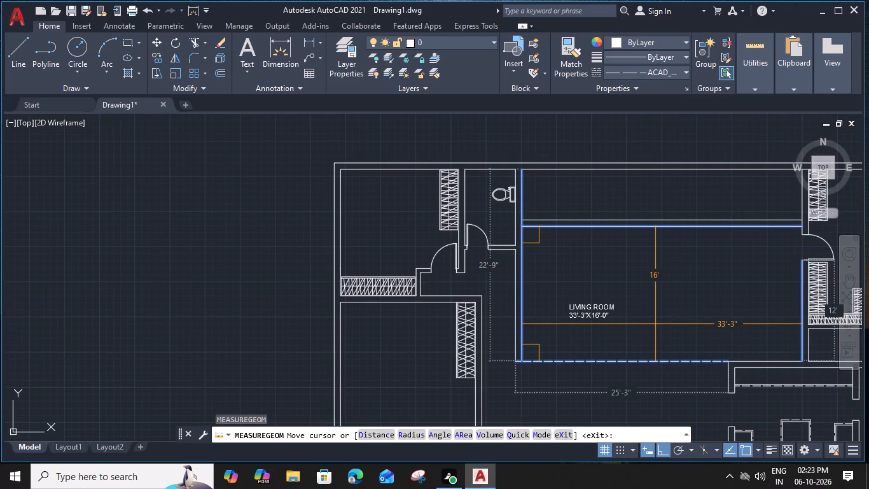
key("Escape")
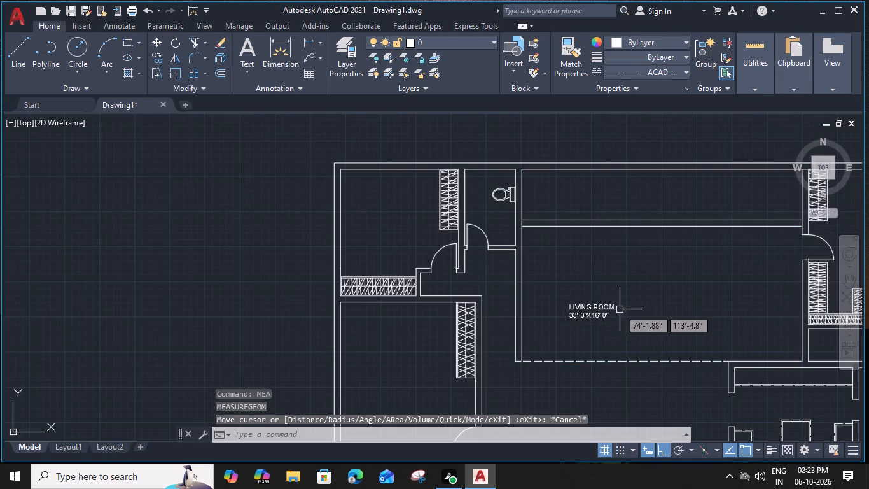
Move the living room label about 7'-10" east and about 2'-9" north, towards the middle of the room.
left_click(610, 308)
key("m")
key("space")
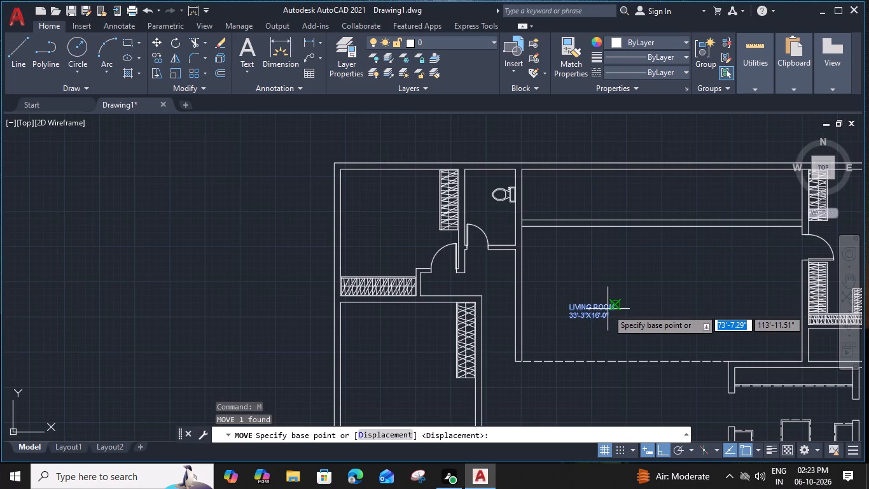
left_click(613, 306)
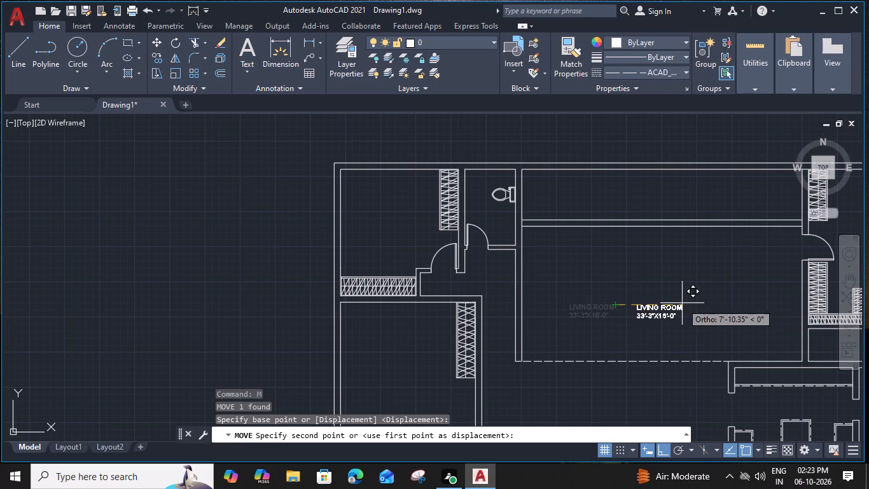
left_click(682, 303)
left_click(672, 308)
type("M")
key("space")
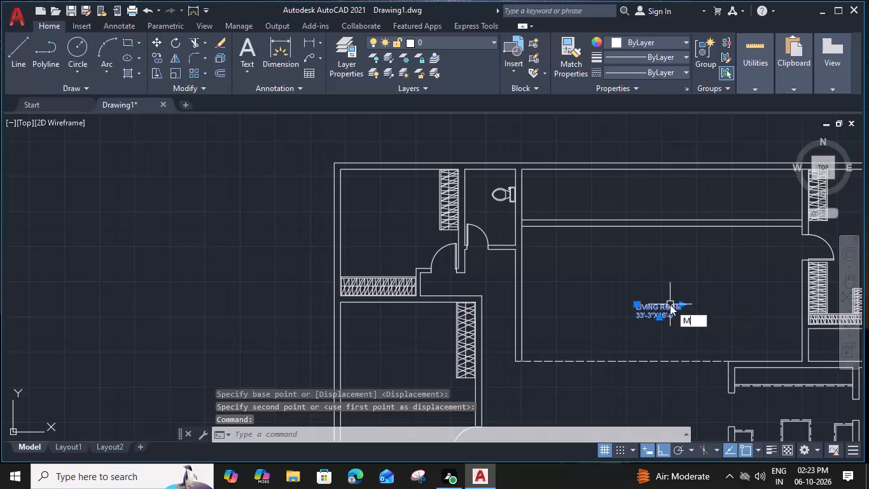
left_click(680, 303)
double_click(685, 278)
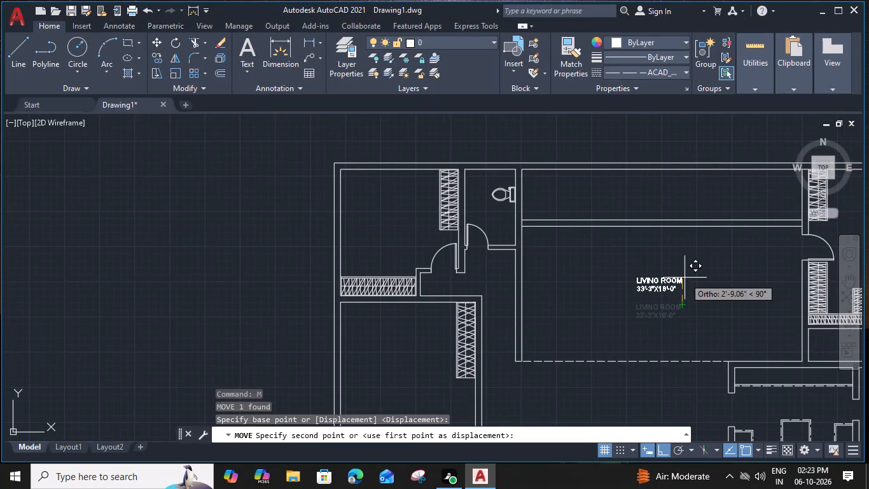
Copy the living room label straight north into the narrow space between the living room and the outer wall.
scroll(679, 302, "down", 2)
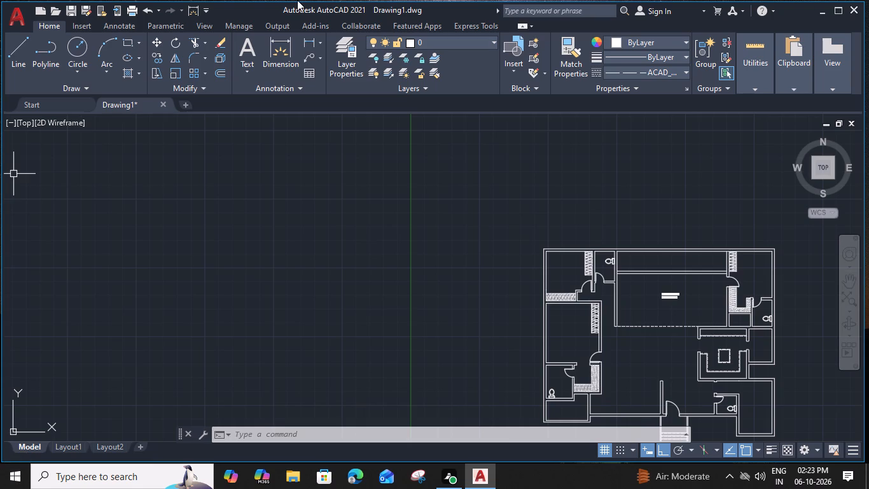
scroll(694, 284, "up", 2)
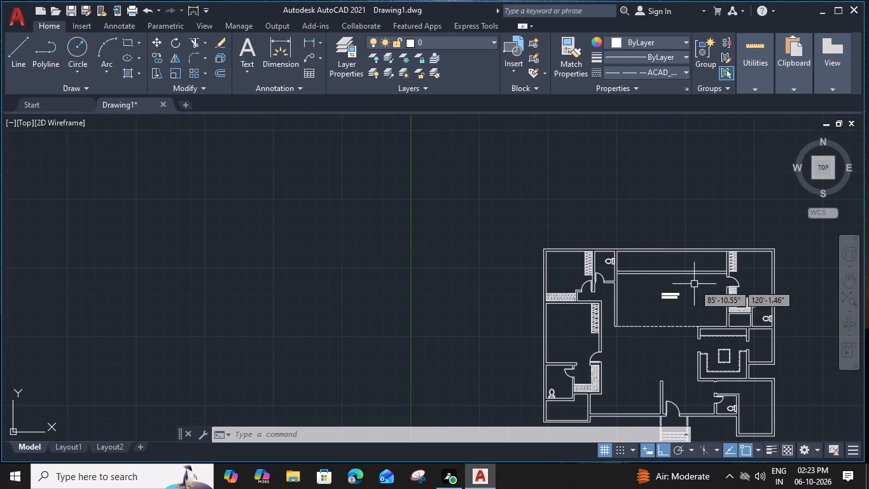
left_click(656, 309)
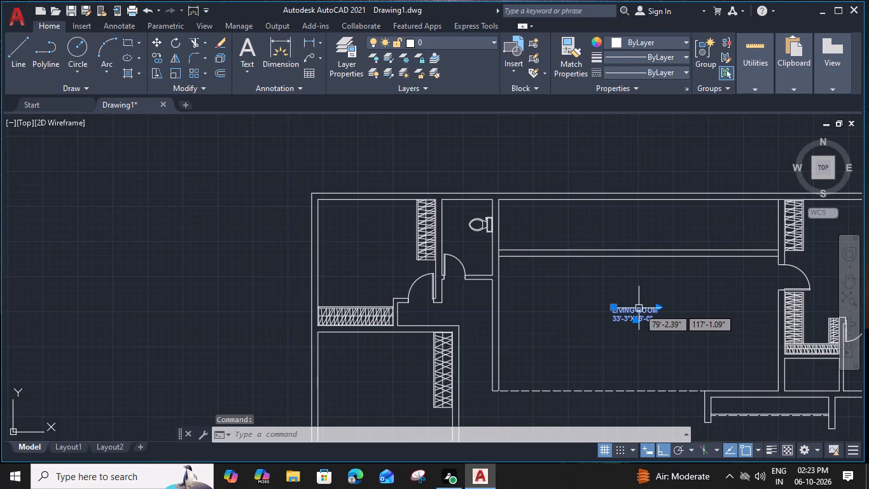
type("CO")
key("space")
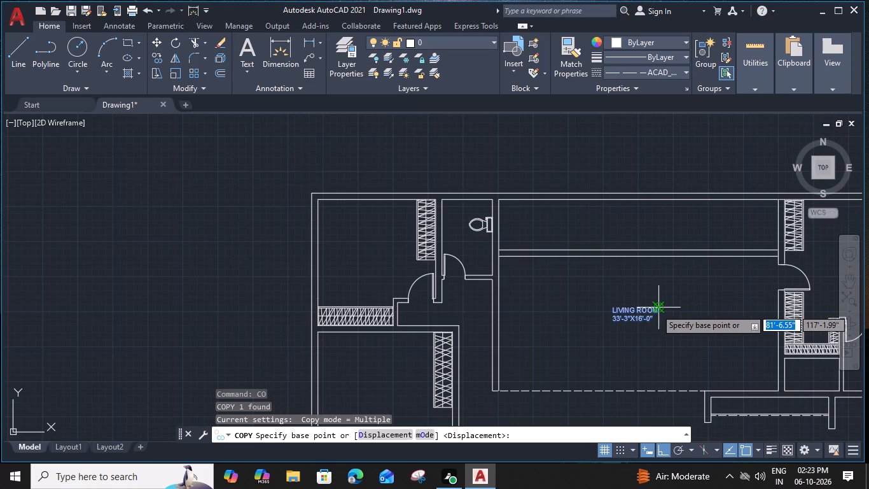
left_click(658, 309)
left_click(663, 219)
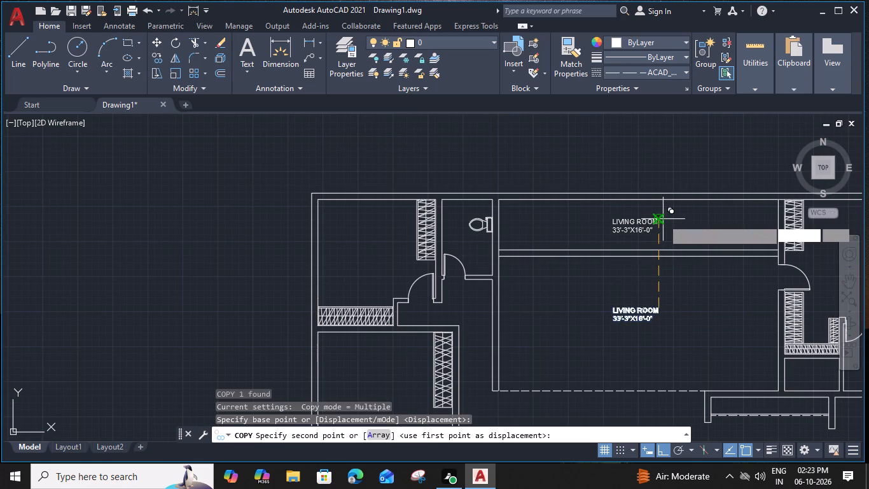
key("Escape")
Change the copied label north of the living room to BALCONY 6'-0" WIDE and widen its text box to fit one line.
scroll(646, 218, "up", 1)
double_click(644, 220)
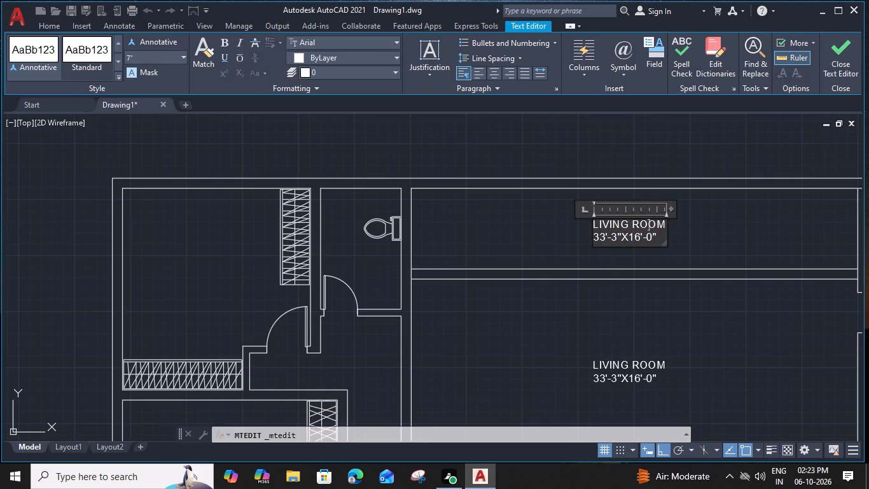
left_click_drag(657, 241, 574, 227)
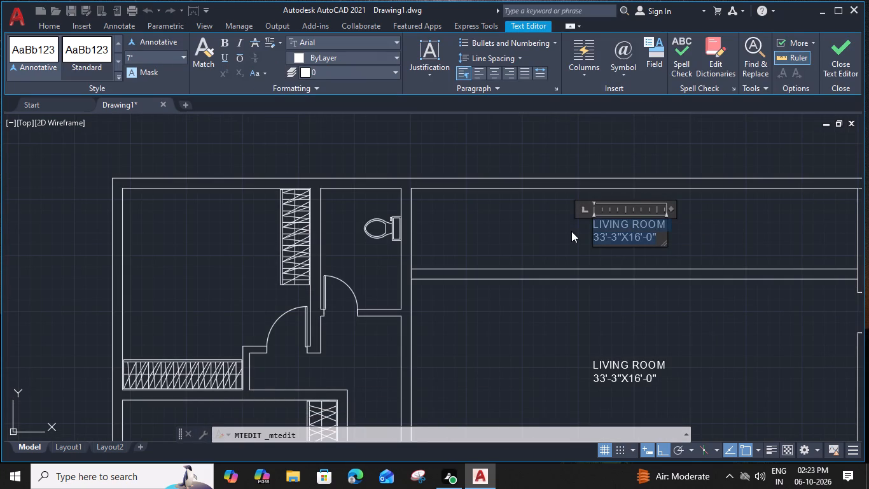
type("BA")
key("l")
type("CONY")
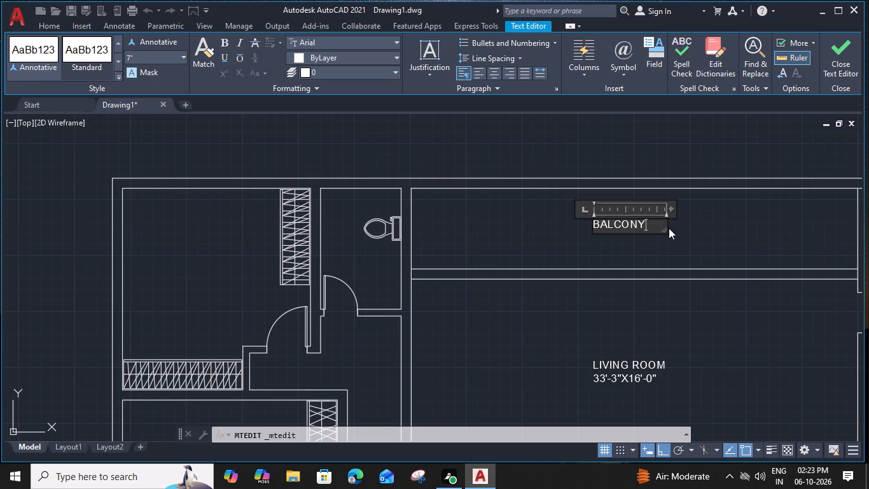
key("space")
type("6'")
type("-0")
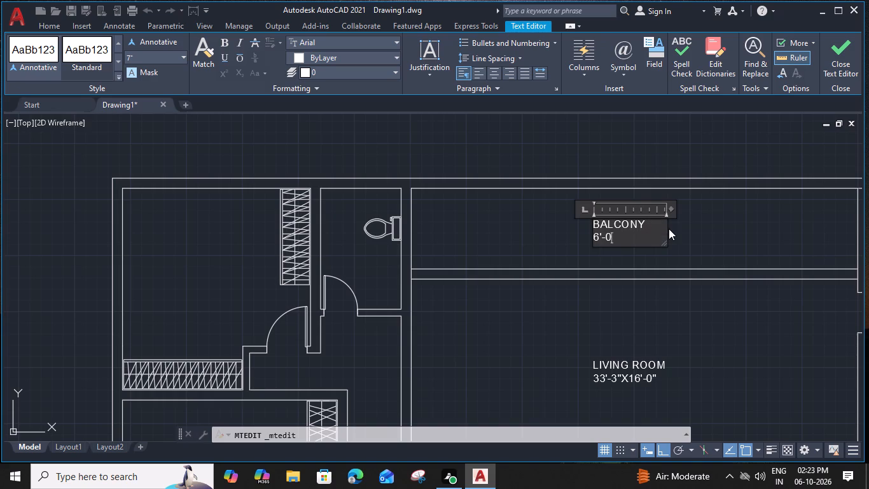
key("shift+quotedbl")
key("space")
type("W")
type("IDE")
left_click_drag(670, 211, 720, 211)
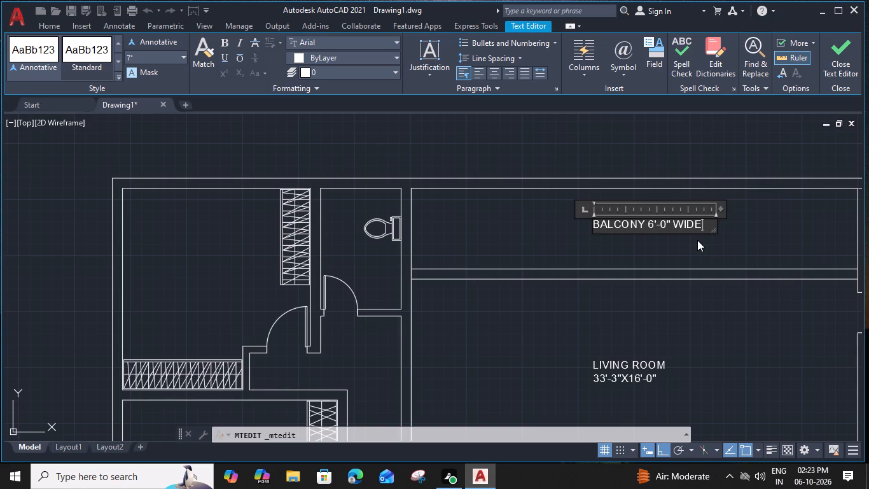
left_click(697, 238)
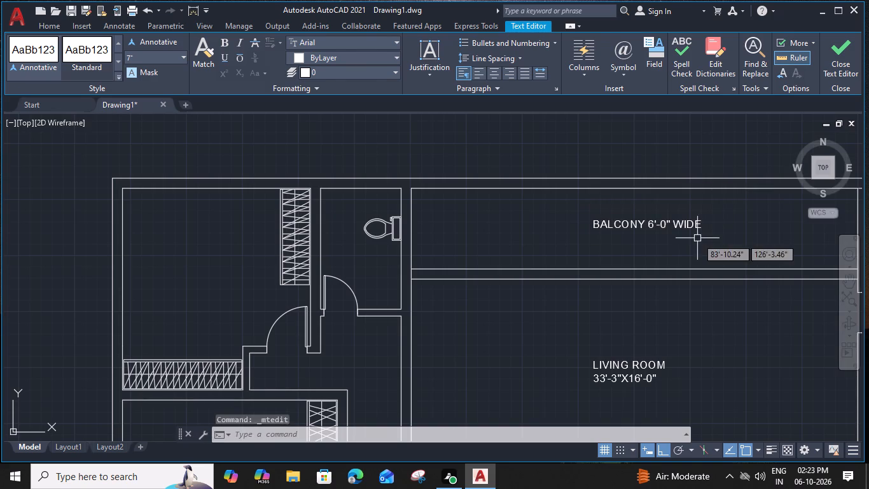
Copy the balcony label straight west into the bedroom at the plan's northwest corner.
scroll(605, 259, "down", 1)
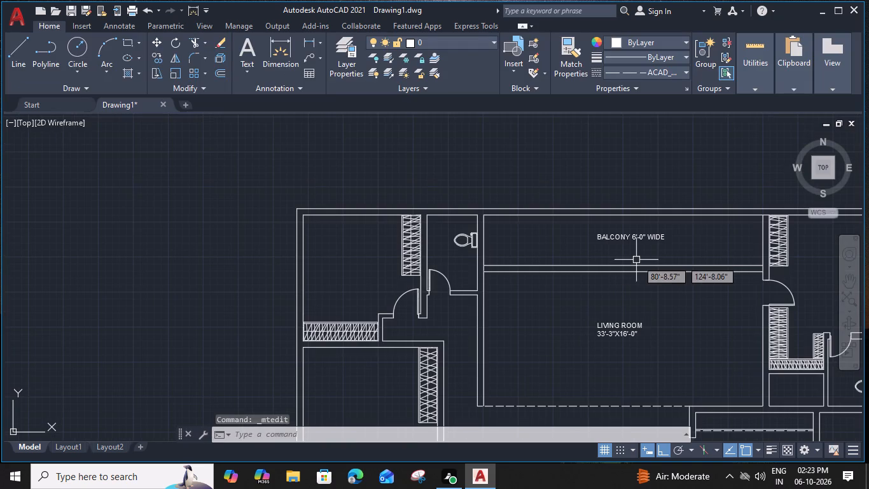
middle_click_drag(652, 276, 644, 257)
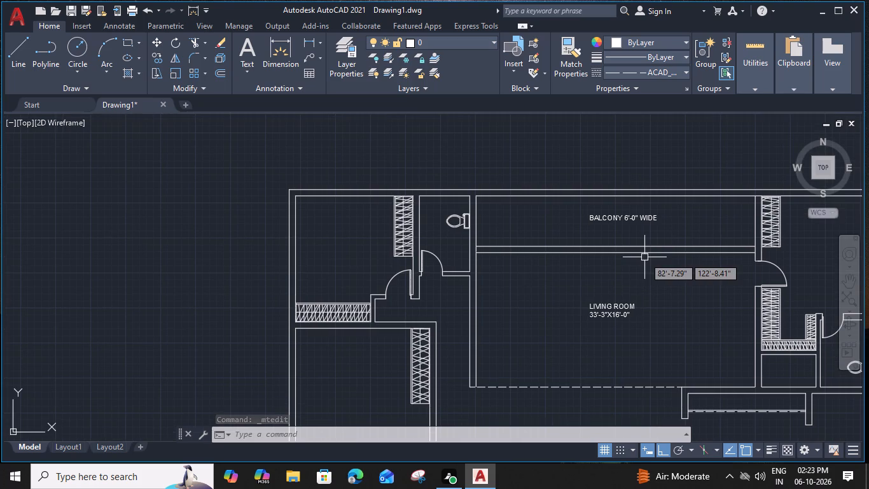
left_click(615, 219)
type("CO")
key("space")
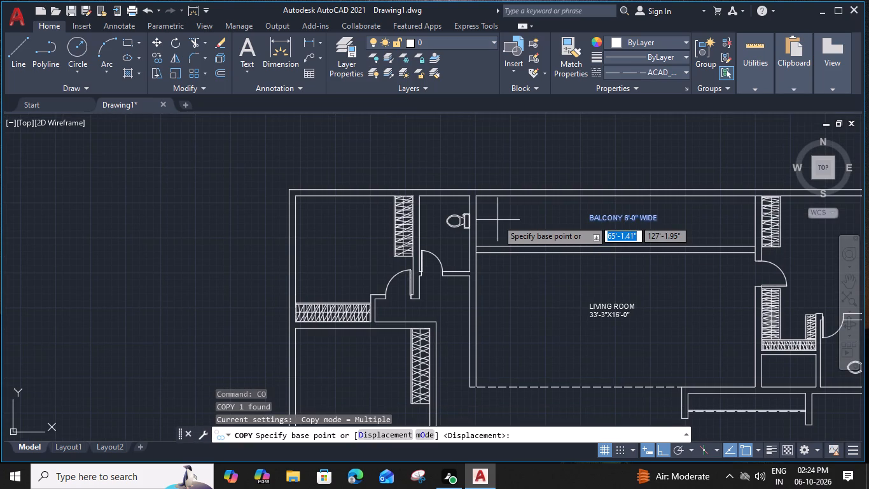
left_click(624, 196)
middle_click_drag(513, 216, 699, 218)
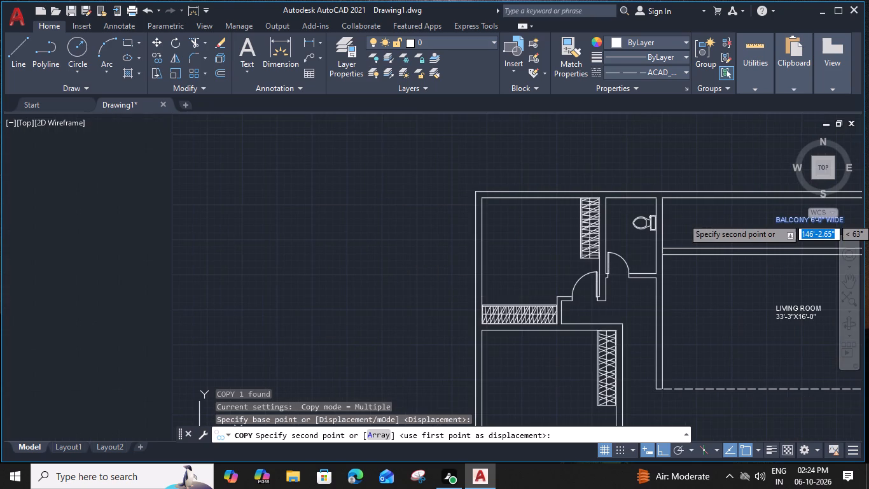
left_click(538, 198)
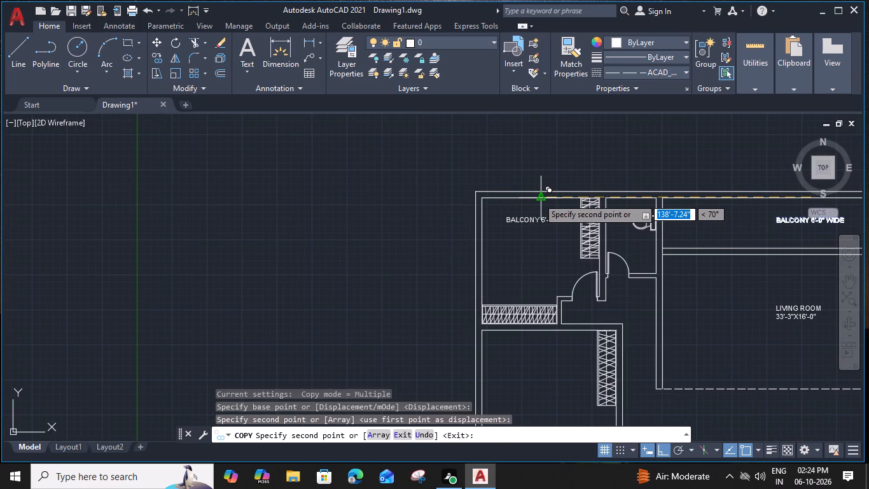
key("Escape")
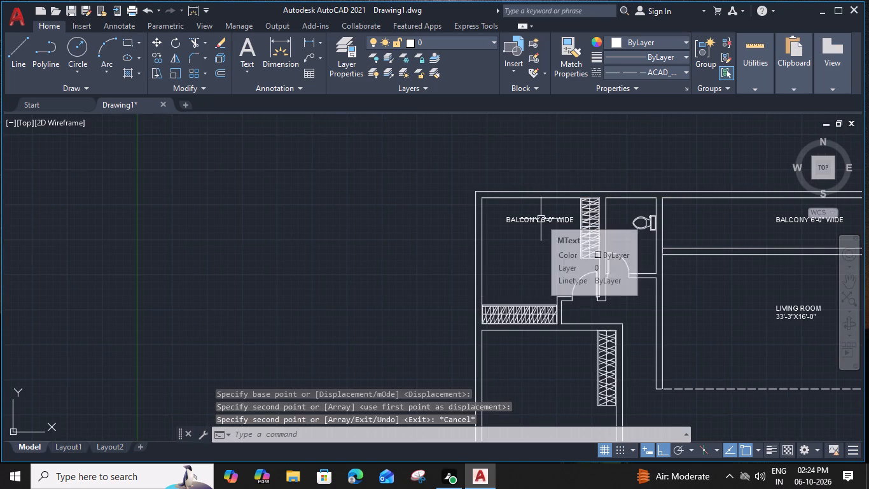
Change the copied label in the northwest bedroom to BEDROOM 2 and narrow its text box to fit.
double_click(540, 220)
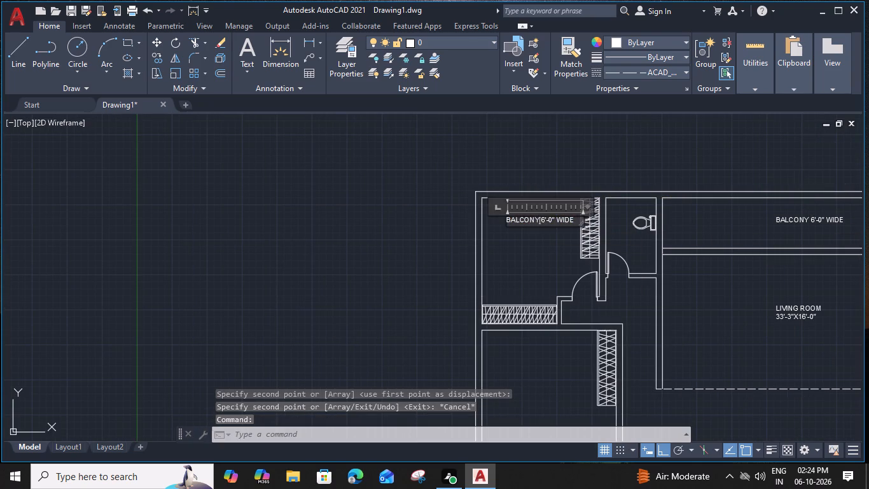
scroll(538, 217, "up", 2)
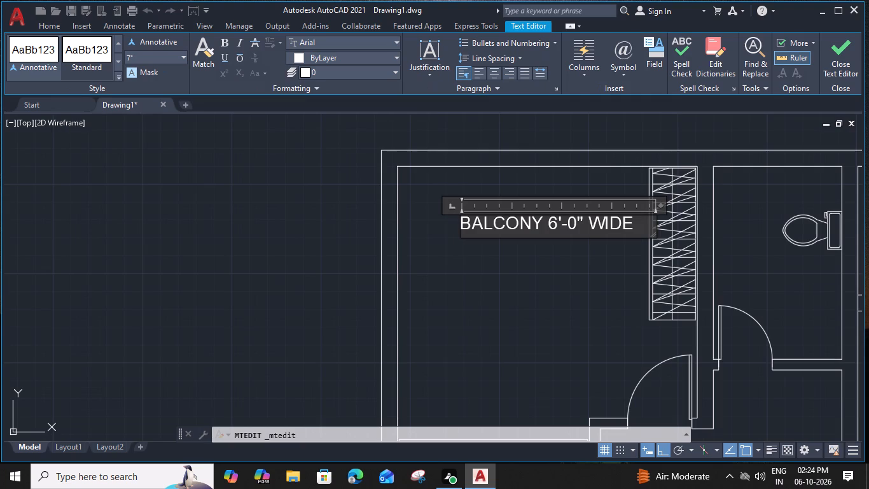
left_click_drag(632, 225, 460, 228)
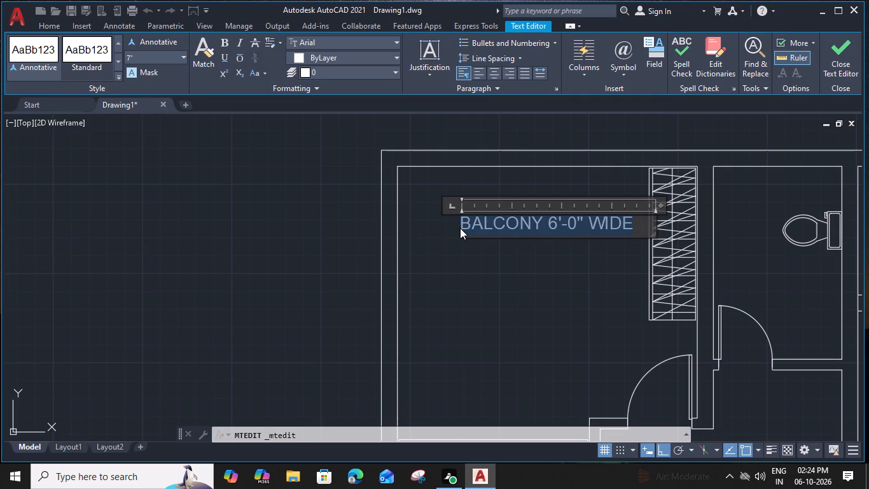
key("b")
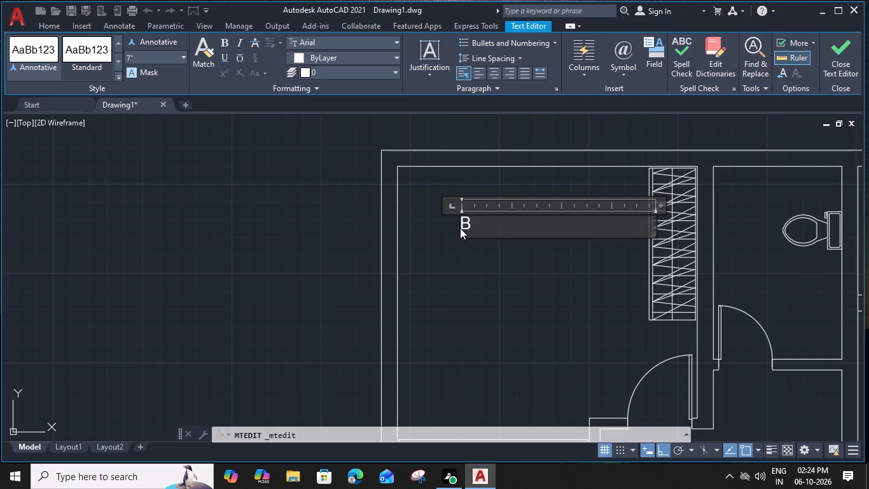
type("EDROOM")
key("space")
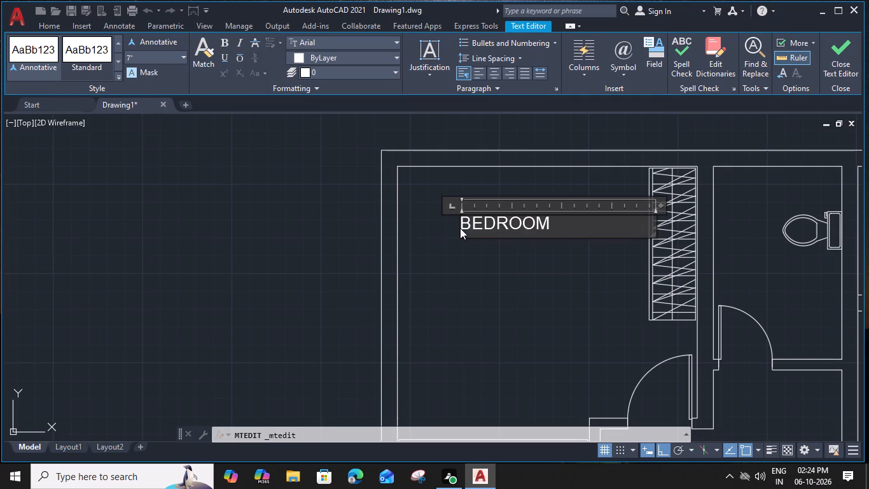
key("2")
left_click_drag(659, 206, 635, 206)
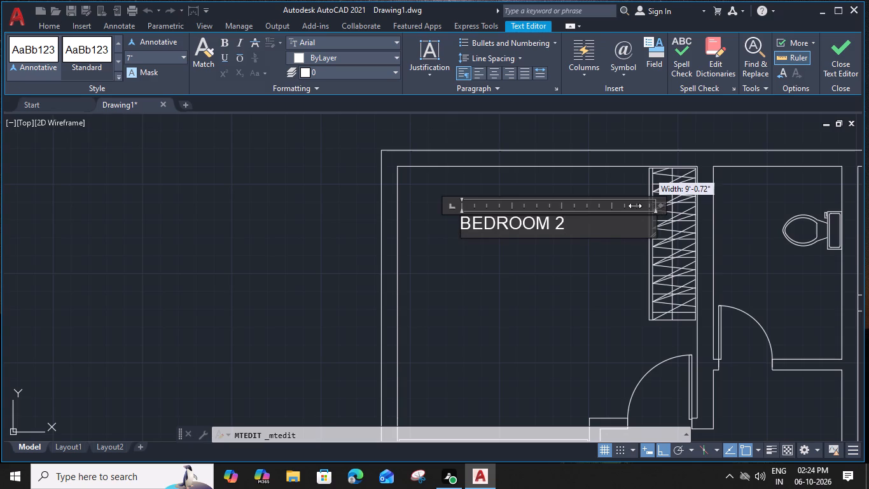
left_click_drag(635, 206, 577, 208)
Add a second line reading 14'-0"X15'-0" to the BEDROOM 2 label.
key("Return")
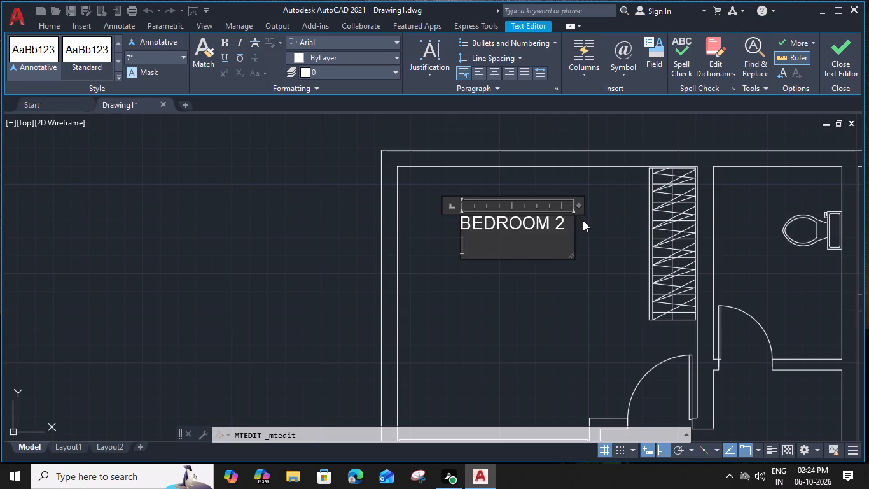
key("1")
key("4")
key("apostrophe")
type("-0\"")
key("x")
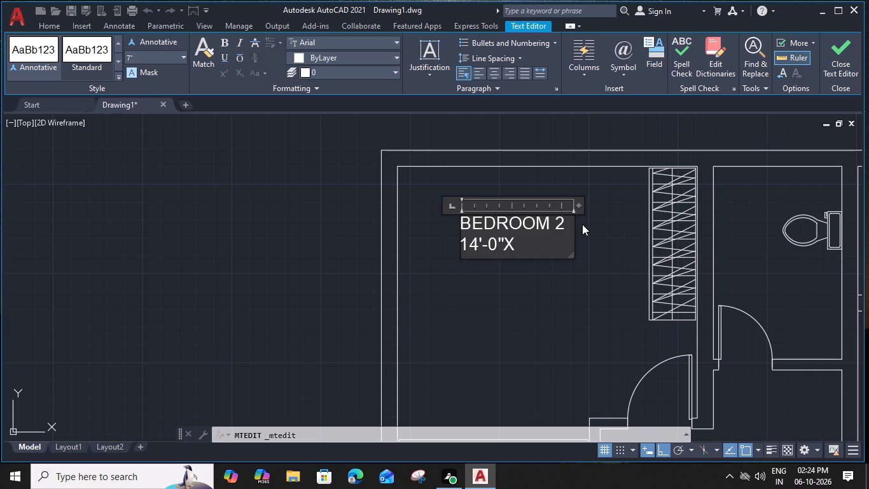
type("15")
key("apostrophe")
key("0")
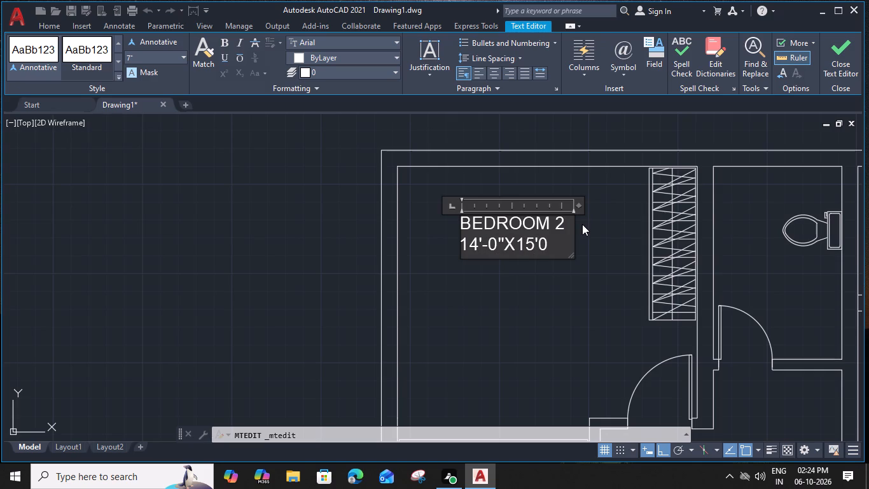
key("BackSpace")
type("-0")
key("shift+quotedbl")
left_click(510, 287)
Measure bedroom 2's width and depth to check them against its label.
scroll(510, 288, "down", 2)
middle_click_drag(516, 290, 511, 291)
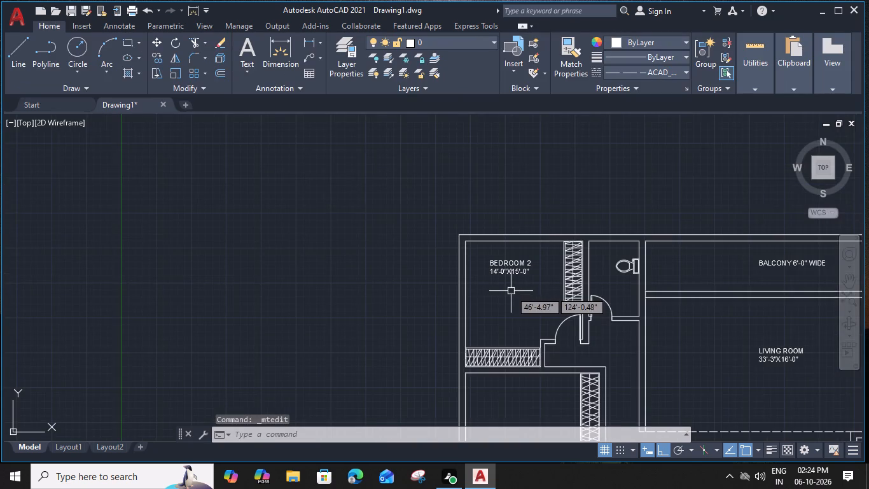
middle_click_drag(511, 291, 536, 276)
key("m")
type("EA")
key("space")
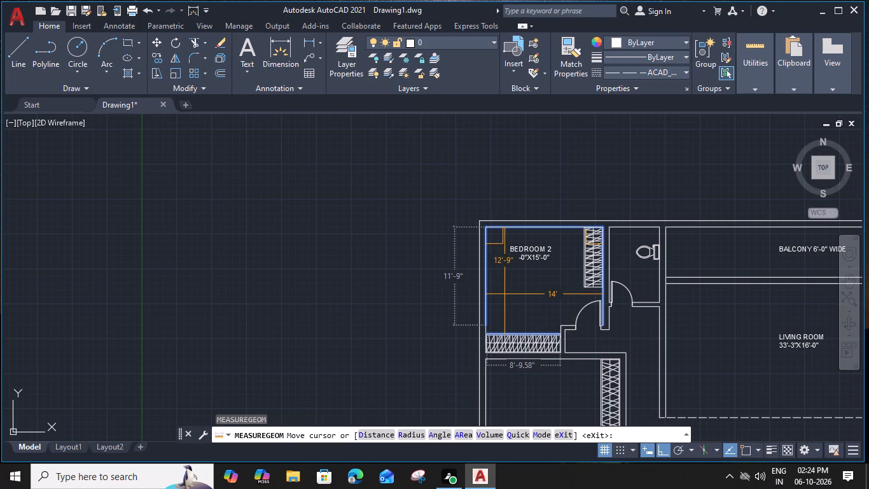
scroll(504, 295, "up", 1)
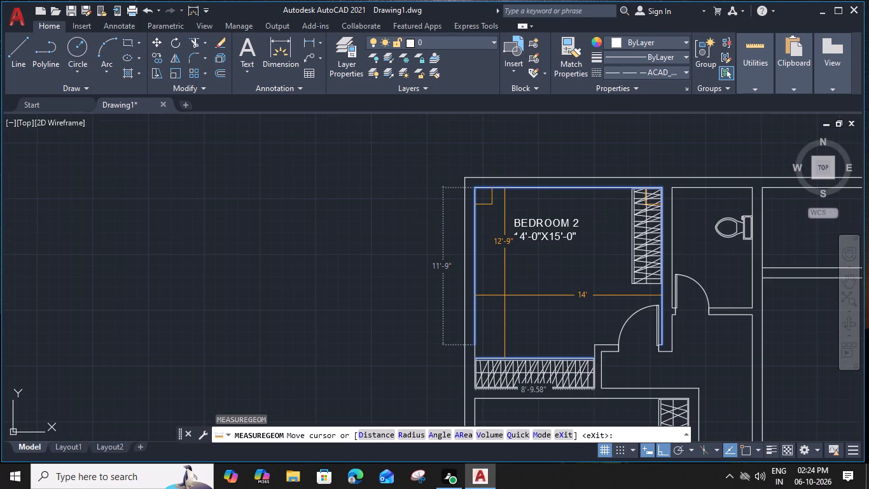
key("Escape")
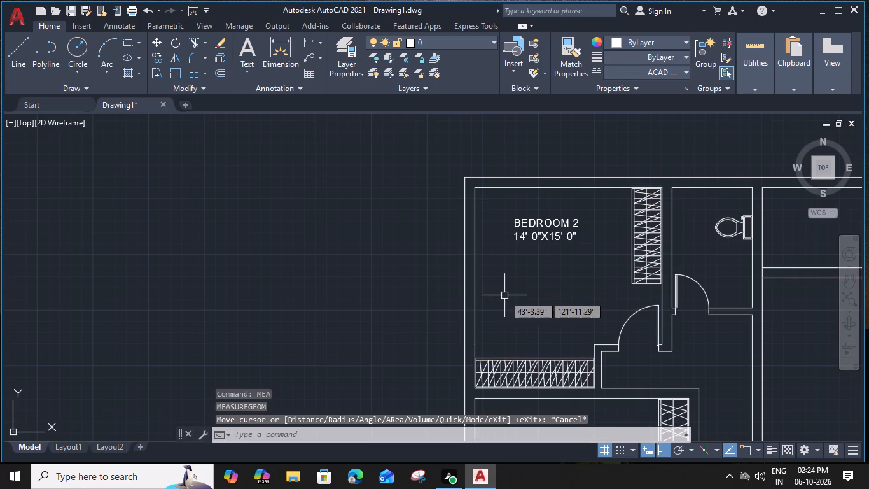
middle_click_drag(562, 316, 564, 206)
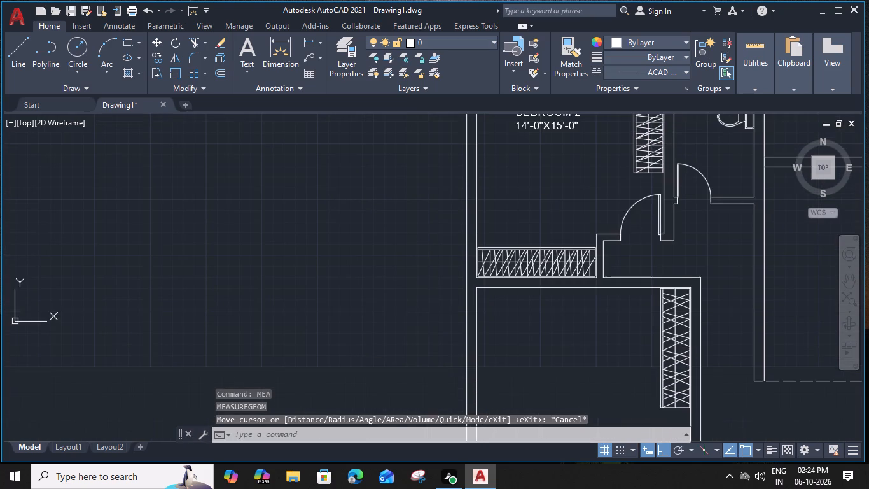
Measure the width and depth of the room directly south of bedroom 2.
middle_click_drag(569, 348, 560, 248)
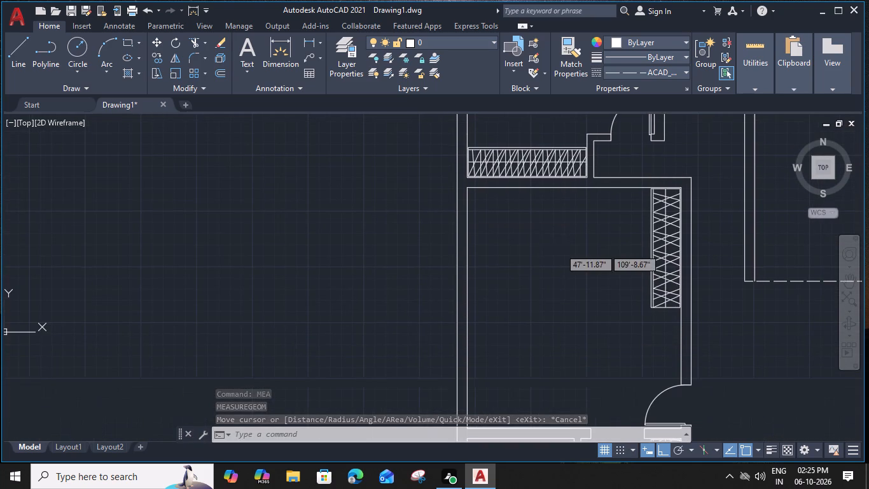
scroll(559, 272, "down", 2)
middle_click(560, 272)
type("MR")
key("BackSpace")
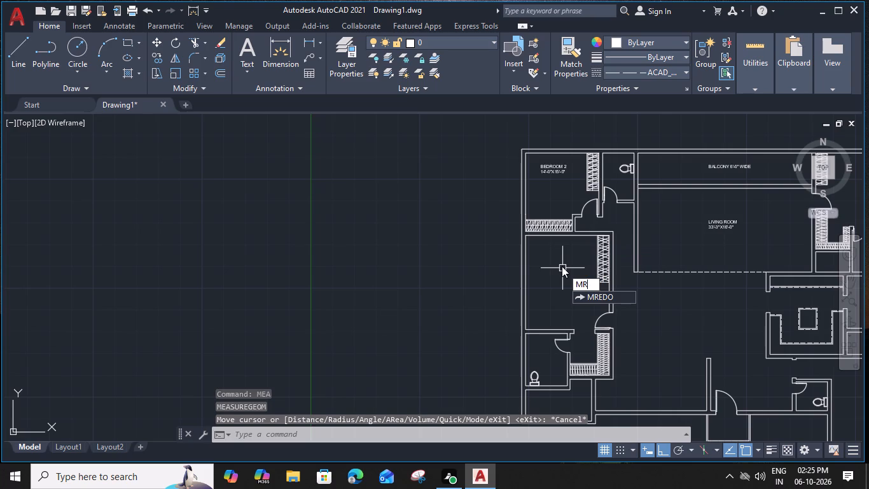
key("BackSpace")
type("EA")
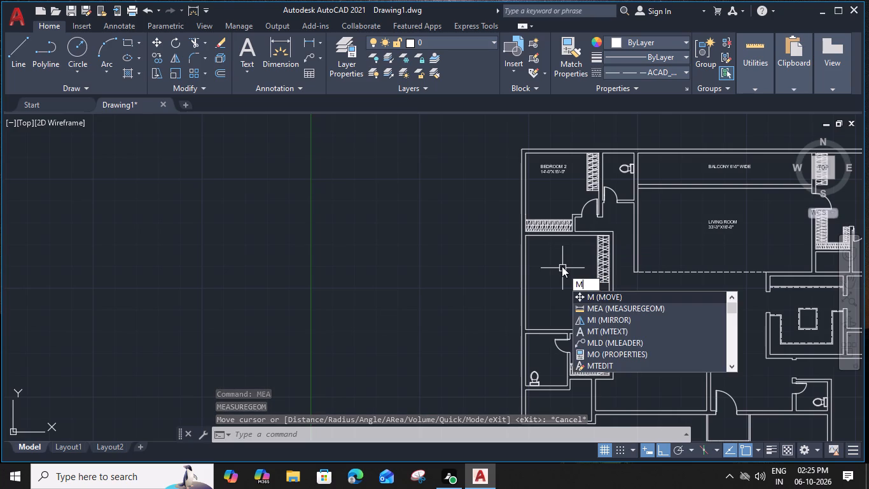
key("space")
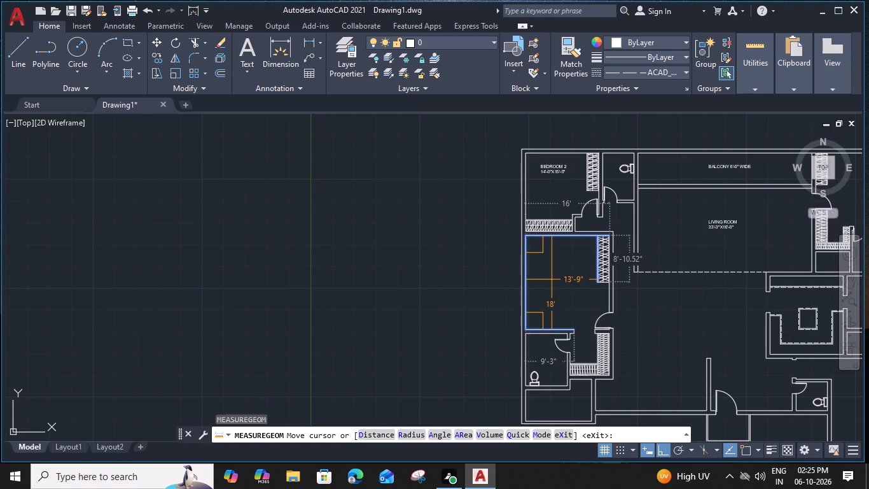
key("Escape")
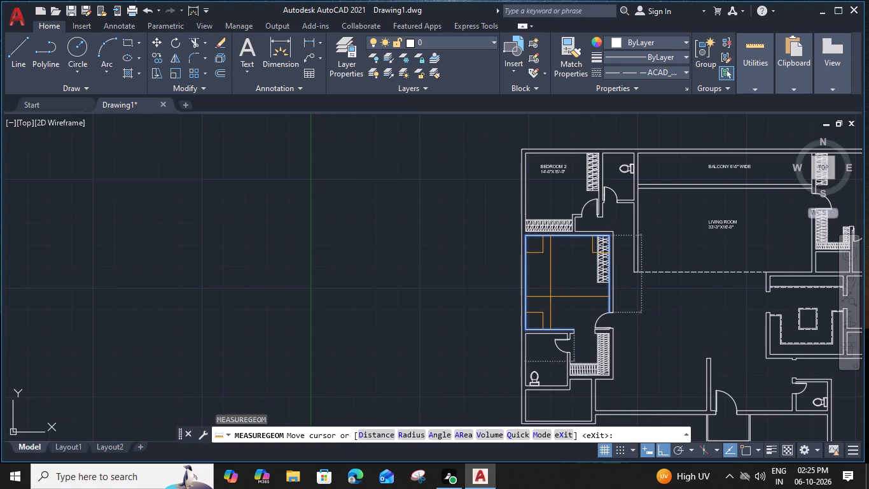
Copy the BEDROOM 2 label straight south into the room below bedroom 2.
left_click(548, 169)
type("CO")
key("space")
scroll(539, 171, "up", 1)
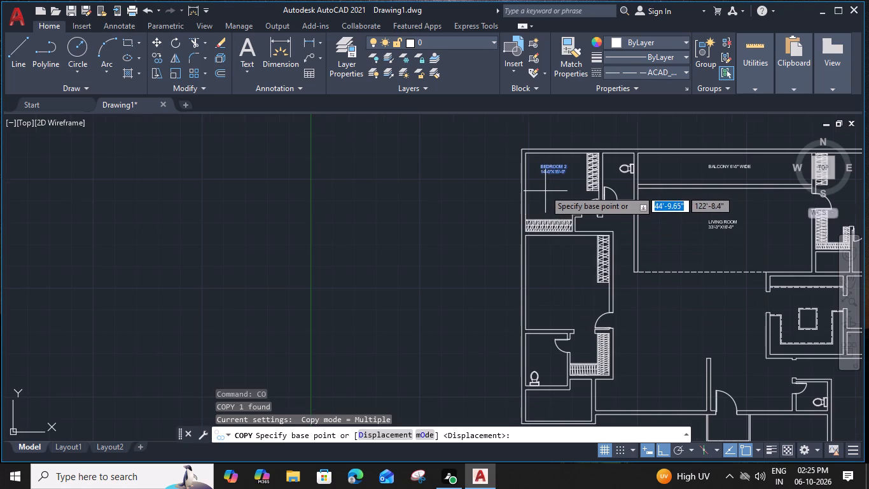
scroll(544, 187, "up", 1)
left_click(540, 171)
middle_click_drag(536, 327, 550, 162)
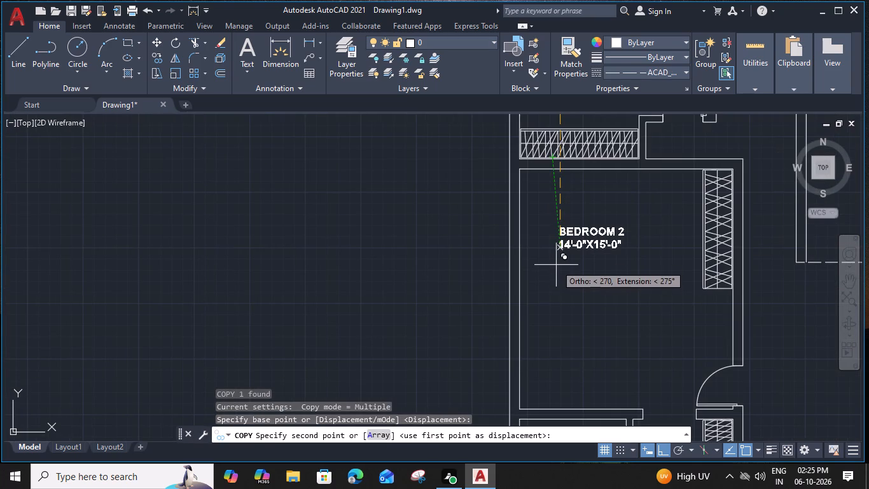
left_click(556, 264)
key("Escape")
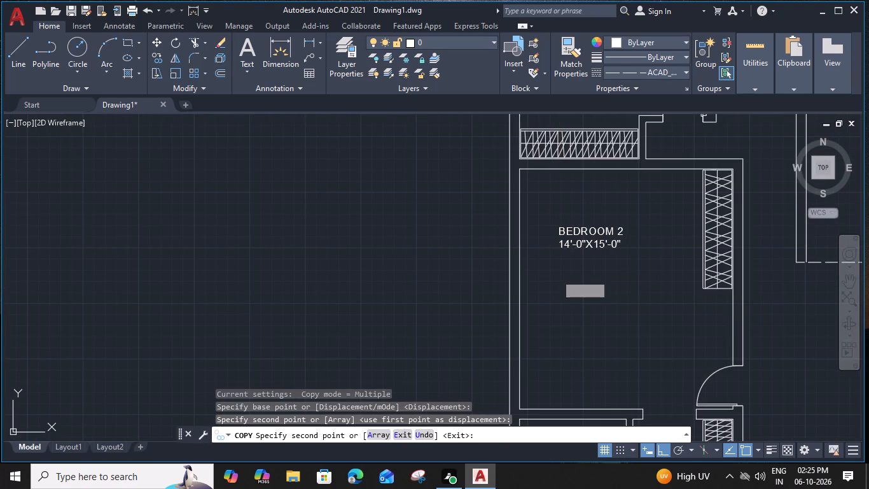
Change the copied label's name to MASTER BEDROOM and widen its text box so the name fits on one line.
double_click(564, 242)
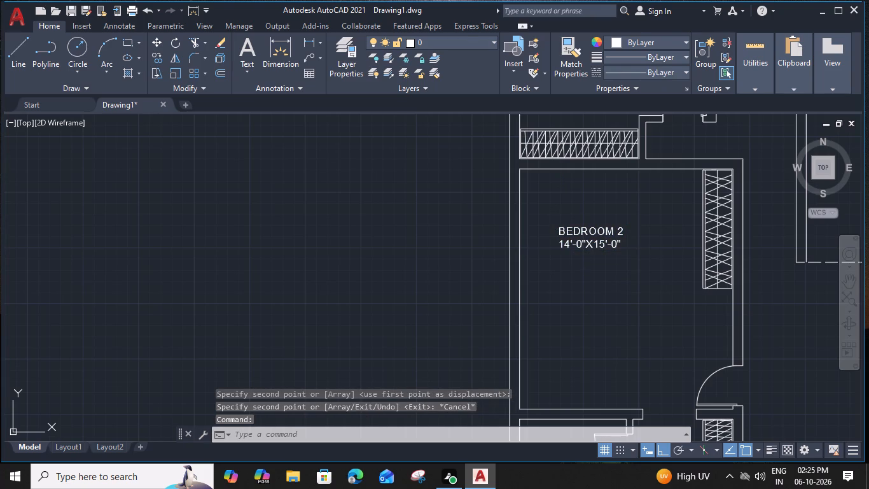
left_click_drag(625, 232, 617, 229)
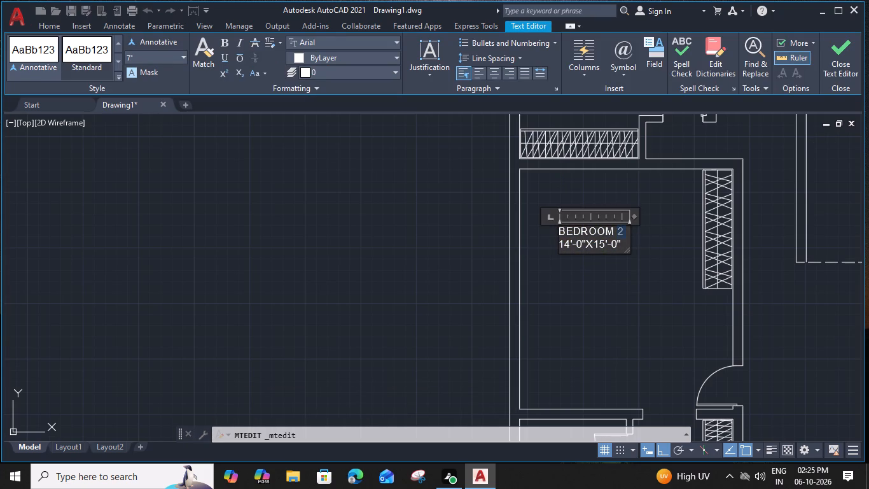
key("BackSpace")
scroll(568, 230, "up", 1)
left_click(554, 232)
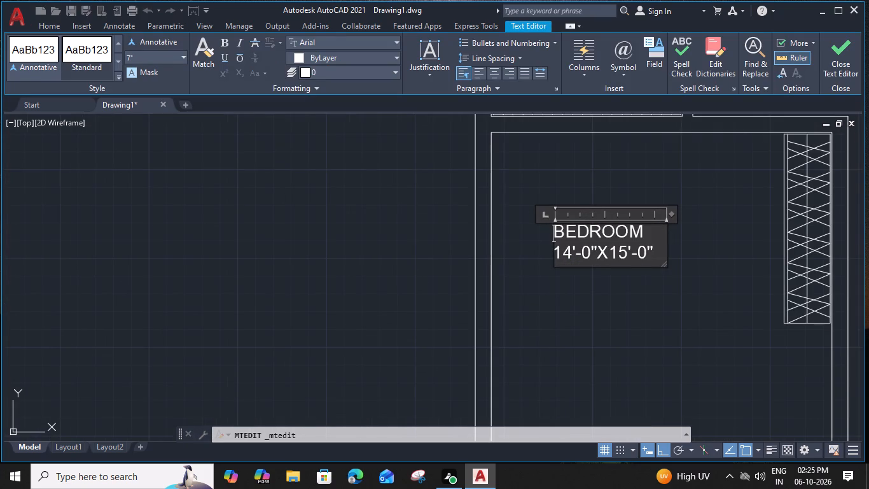
type("MA")
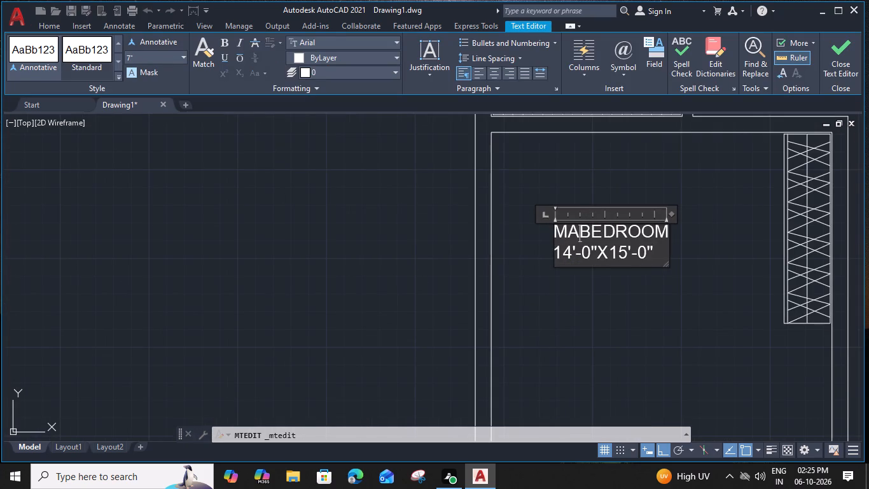
type("STER")
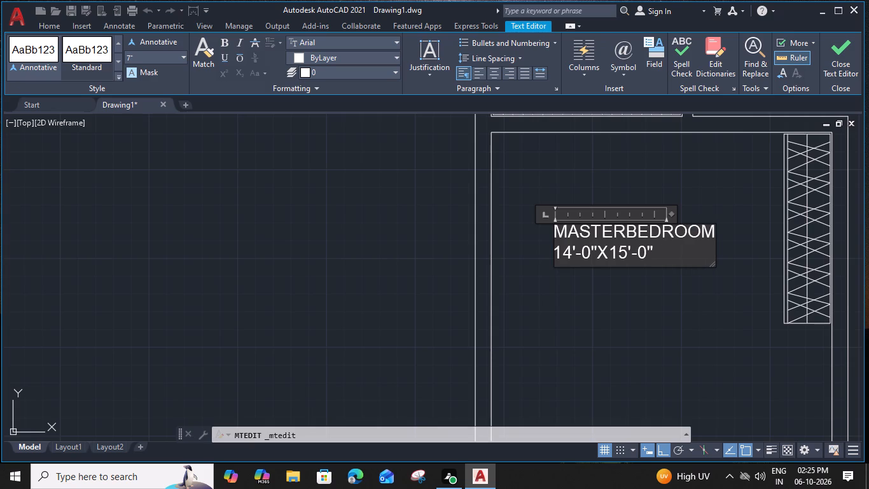
key("space")
left_click_drag(671, 216, 672, 216)
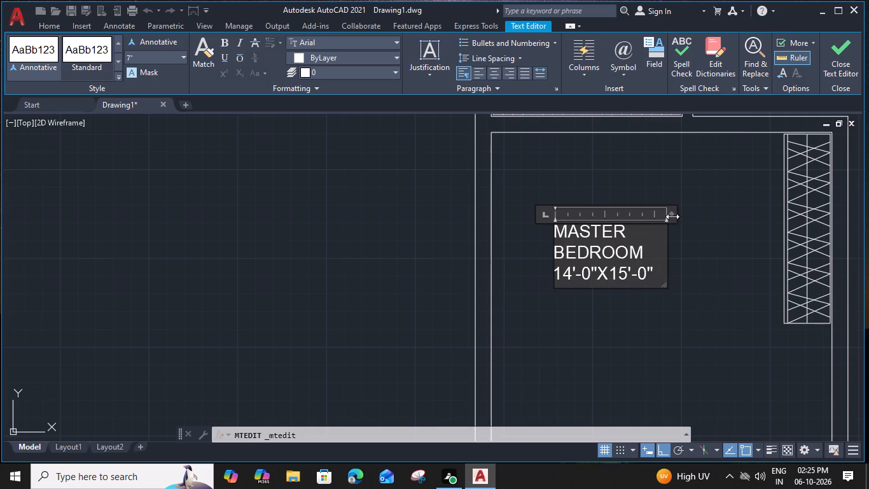
left_click_drag(672, 216, 742, 217)
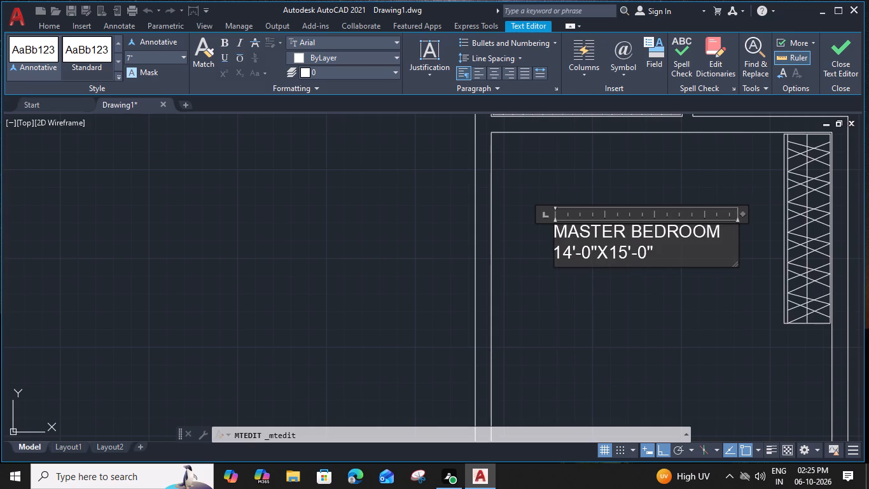
Change the master bedroom label's dimension line to 16'-0"X18'-0" and finish editing the text.
left_click(569, 255)
key("6")
left_click_drag(625, 254, 620, 253)
key("8")
left_click(555, 250)
key("space")
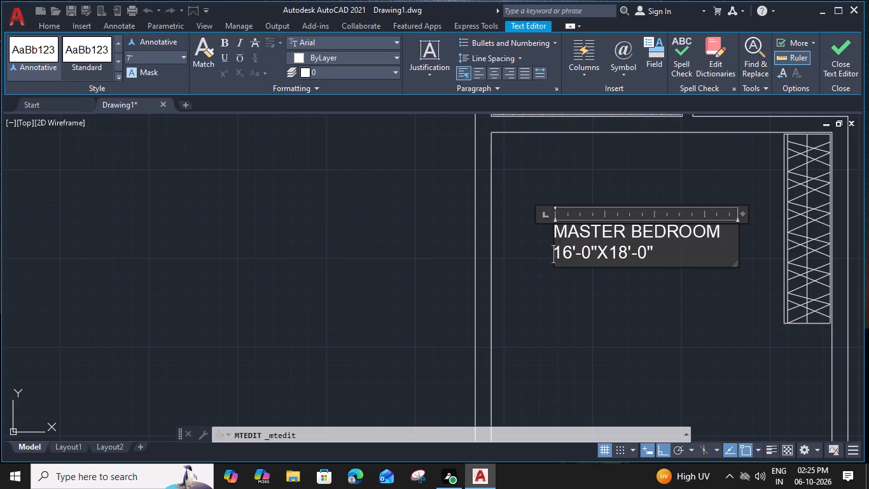
key("space")
key("space")
key("space")
key("space")
key("space")
key("space")
key("space")
left_click(627, 317)
Measure the master bedroom's width and depth to check them against its label.
scroll(623, 313, "down", 2)
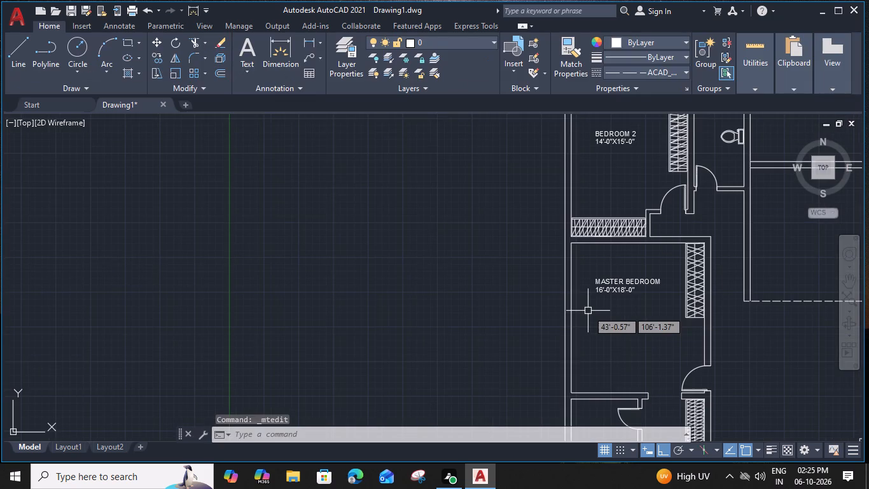
type("MEA")
key("space")
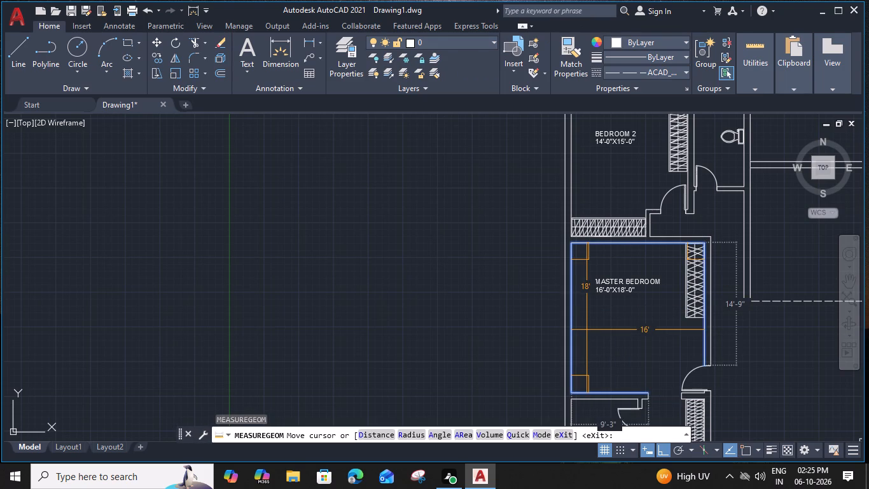
key("Escape")
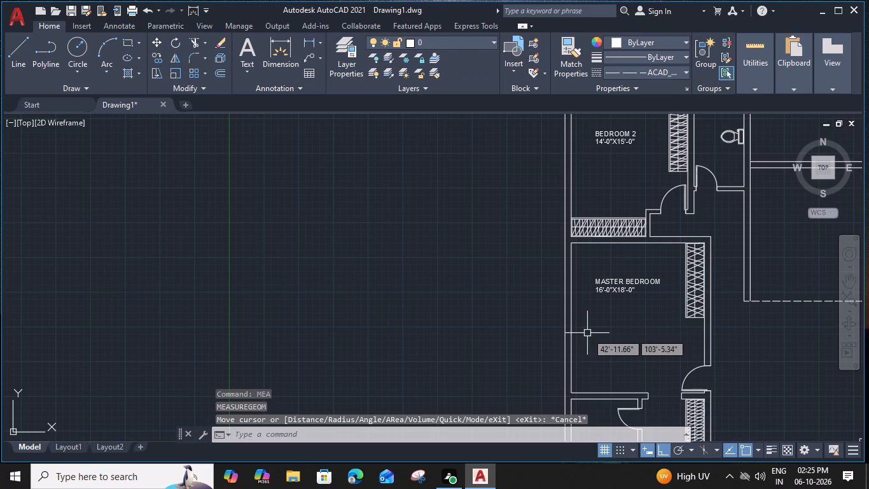
Copy the MASTER BEDROOM label straight south into the small space at the plan's southwest corner.
left_click(630, 283)
type("CO")
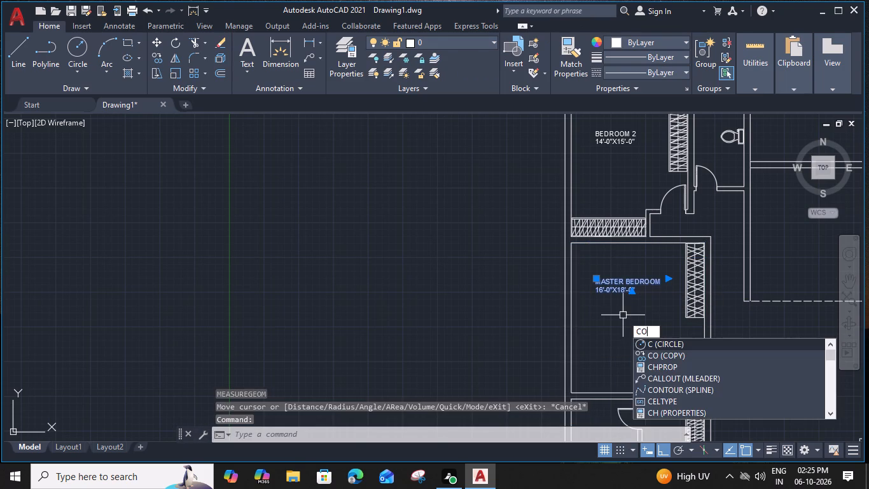
key("space")
left_click(596, 278)
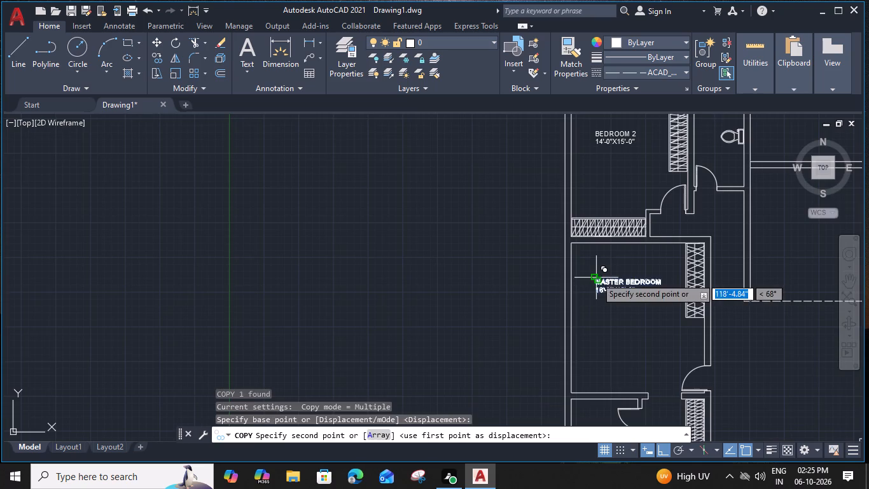
scroll(596, 278, "down", 2)
scroll(603, 368, "up", 2)
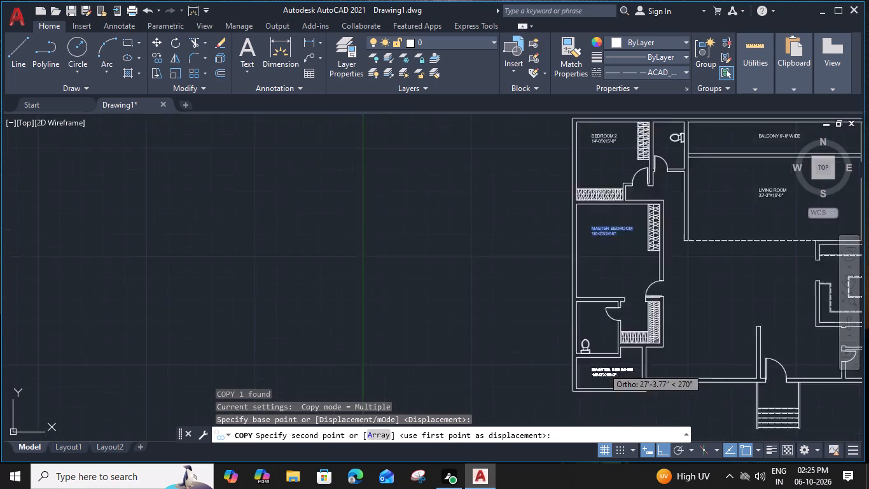
scroll(603, 368, "up", 1)
left_click(583, 375)
key("Escape")
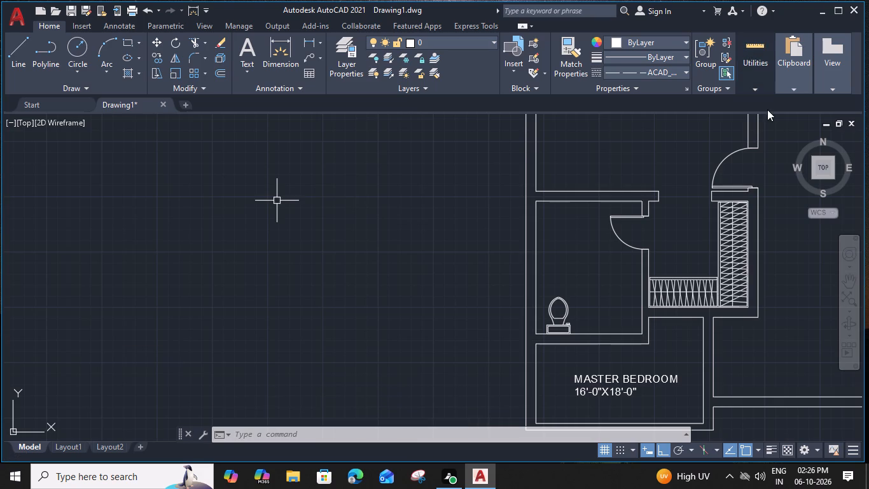
Change the name in the copied southwest label to BALCONY and narrow its text box to fit.
middle_click_drag(598, 354, 624, 227)
scroll(644, 244, "up", 2)
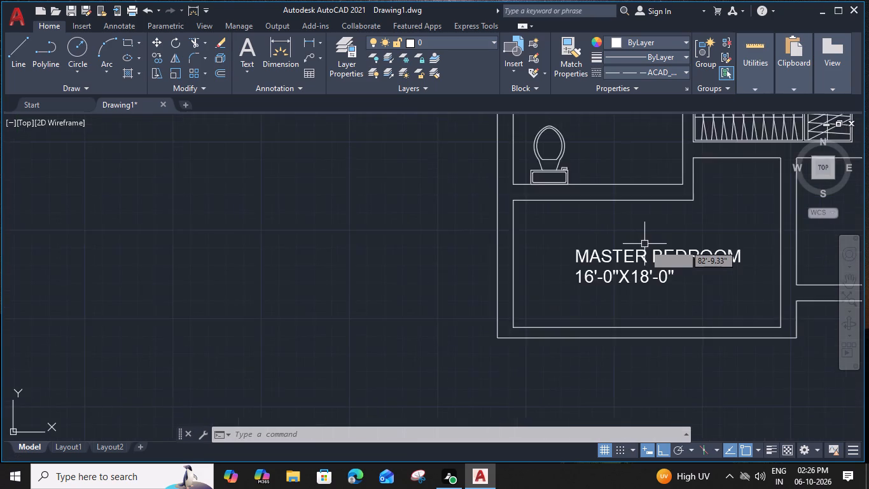
double_click(647, 259)
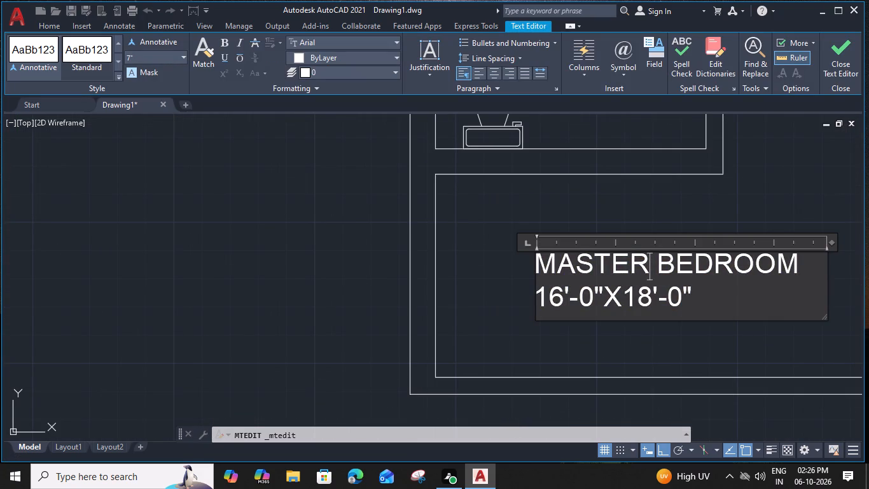
left_click(656, 258)
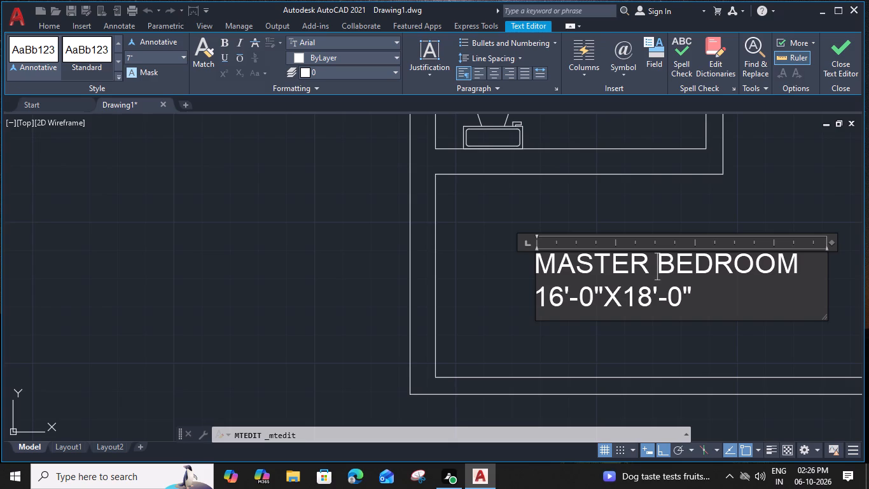
left_click_drag(660, 259, 512, 265)
key("BackSpace")
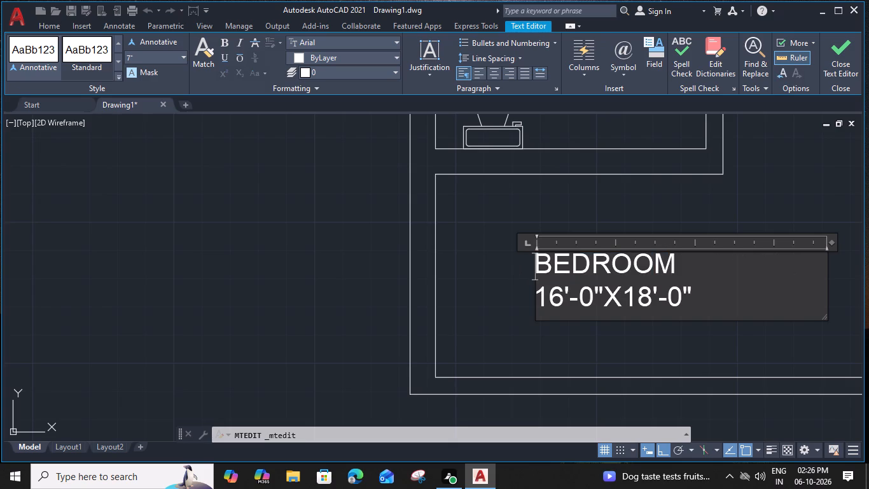
left_click_drag(834, 243, 690, 253)
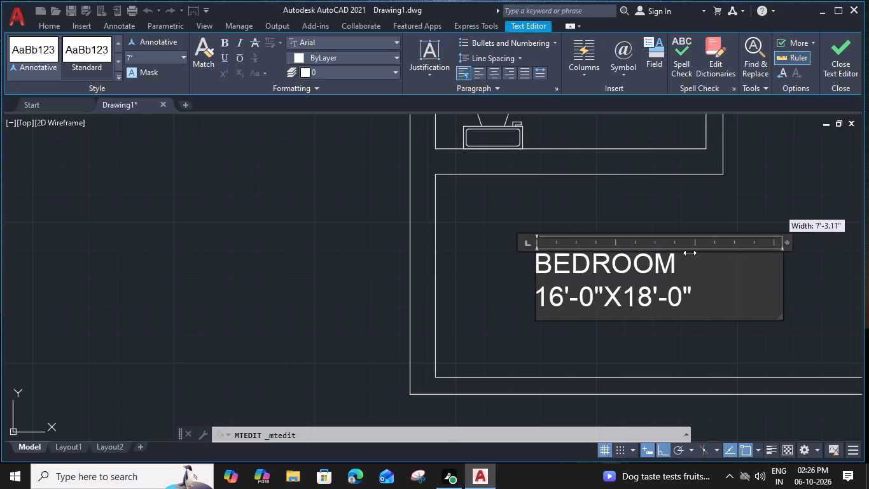
left_click_drag(690, 253, 713, 251)
left_click_drag(676, 263, 666, 264)
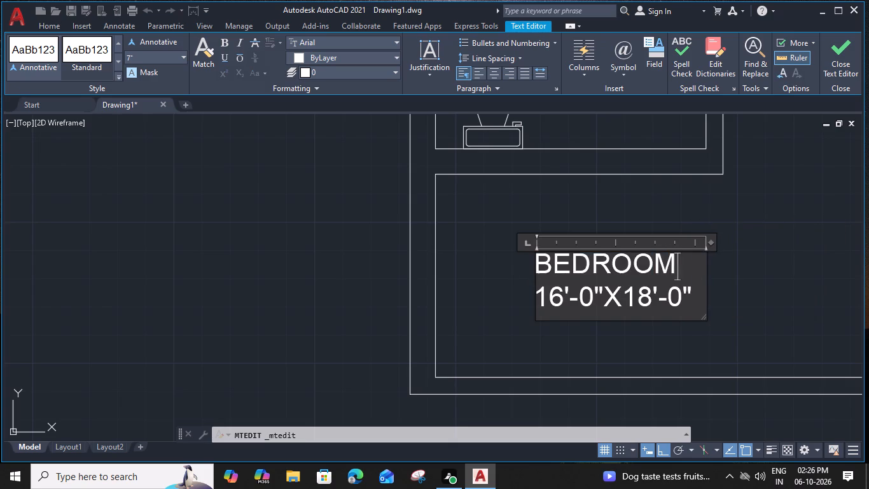
left_click_drag(666, 264, 557, 266)
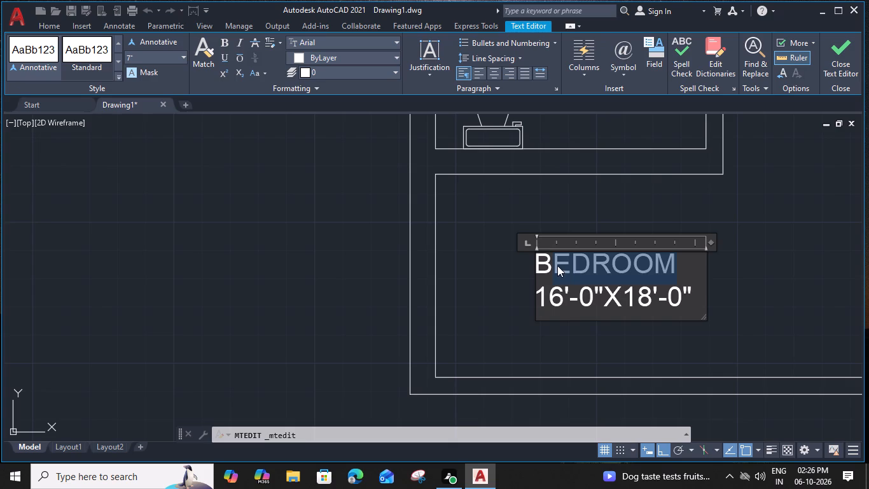
type("AL")
type("CONY")
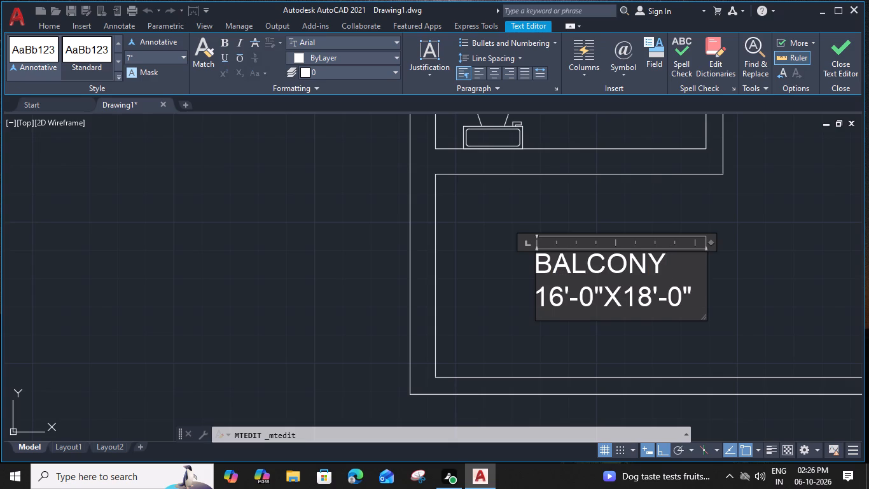
Change the southwest BALCONY label's dimension line to 6'-0" WIDE and finish editing the text.
left_click_drag(690, 301, 503, 301)
key("6")
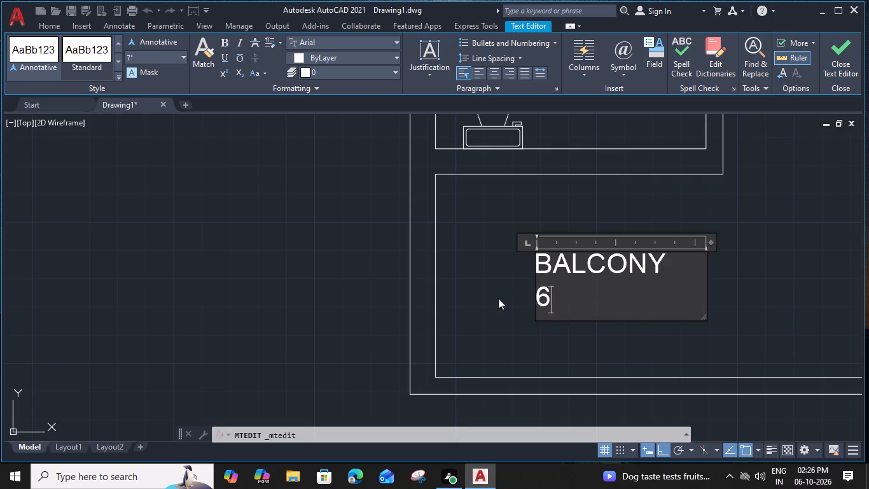
key("apostrophe")
key("space")
key("BackSpace")
type("-0")
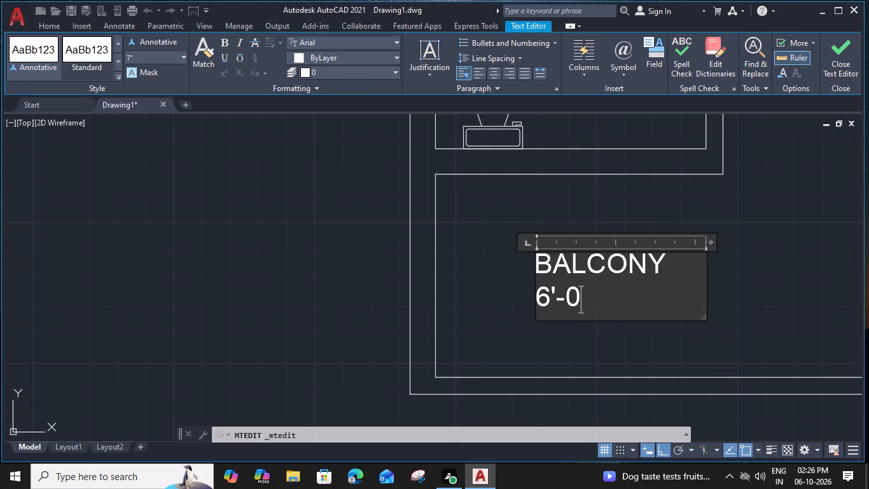
key("shift+quotedbl")
key("space")
type("WIDE")
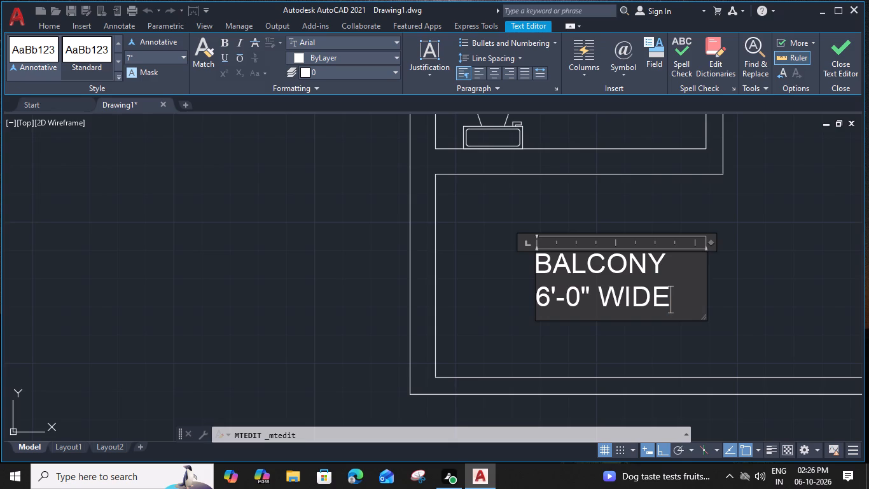
left_click(725, 281)
left_click(793, 290)
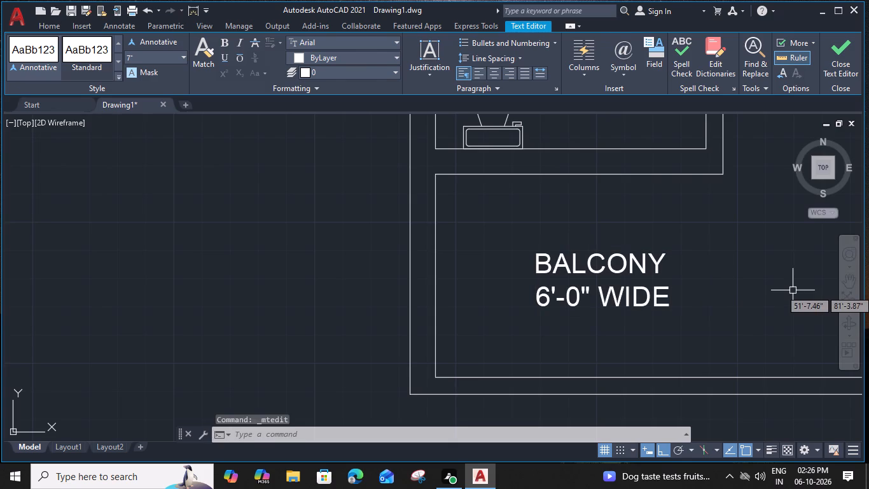
Measure the southwest balcony's extents with the quick measuring tool.
type("MEA")
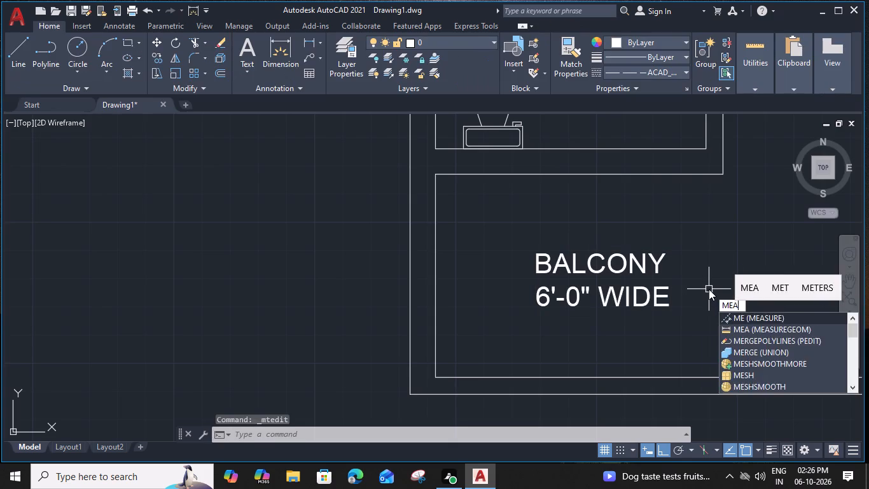
key("space")
scroll(709, 289, "down", 1)
middle_click_drag(709, 289, 684, 287)
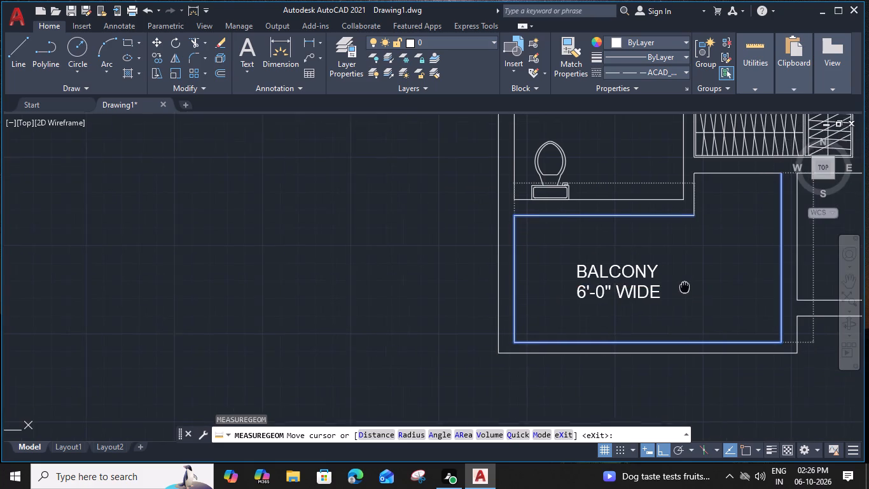
middle_click_drag(684, 287, 675, 287)
key("Escape")
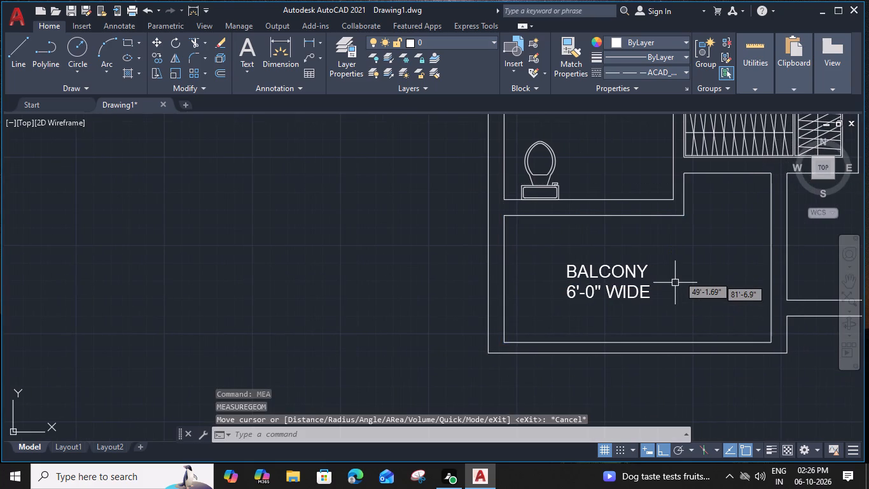
Move the BALCONY label about 1'-1" straight east within the southwest balcony.
left_click(631, 269)
type("M")
key("space")
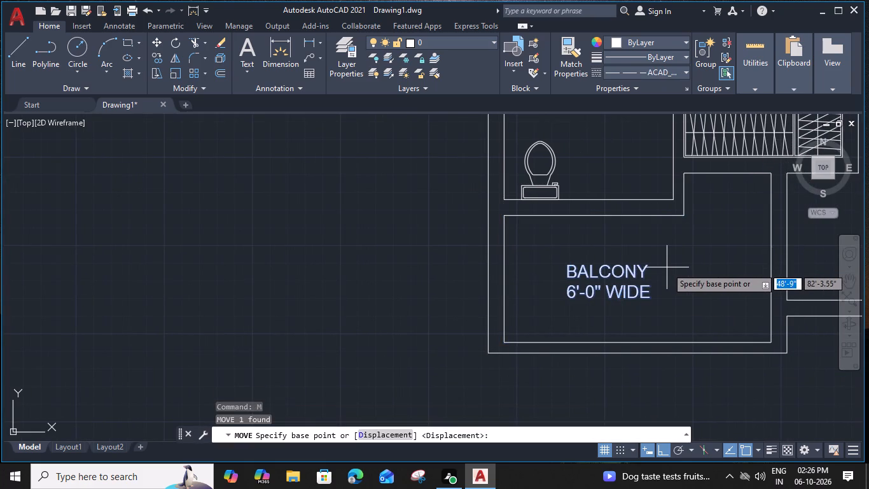
left_click(650, 269)
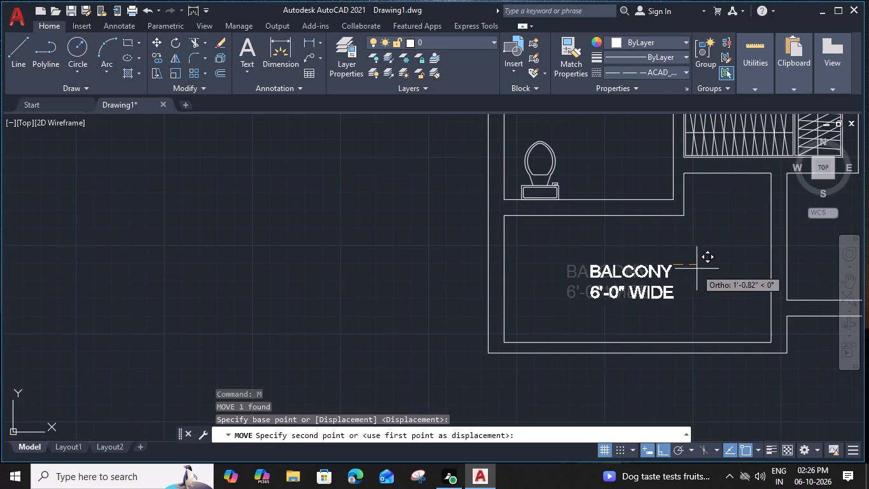
left_click(697, 269)
Copy the BALCONY label about 7'-6" straight north into the toilet above the balcony.
scroll(696, 269, "down", 3)
middle_click_drag(714, 260, 685, 261)
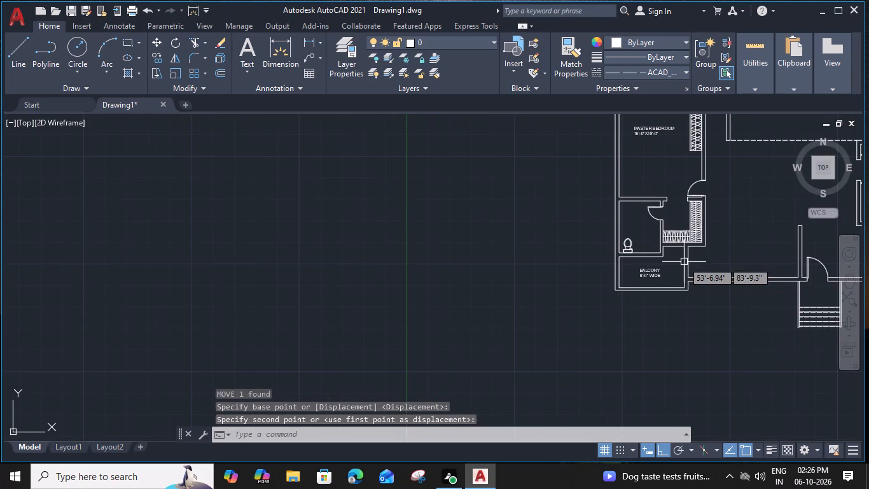
left_click(657, 268)
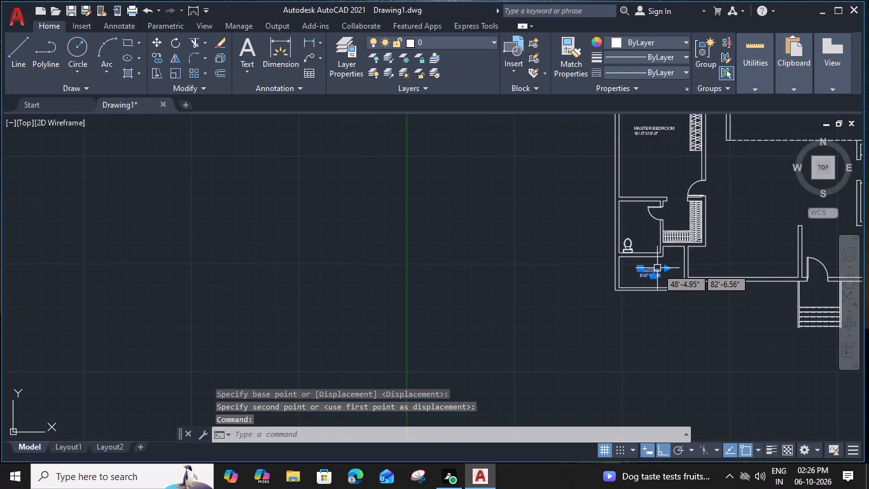
type("CO")
key("space")
scroll(667, 266, "up", 2)
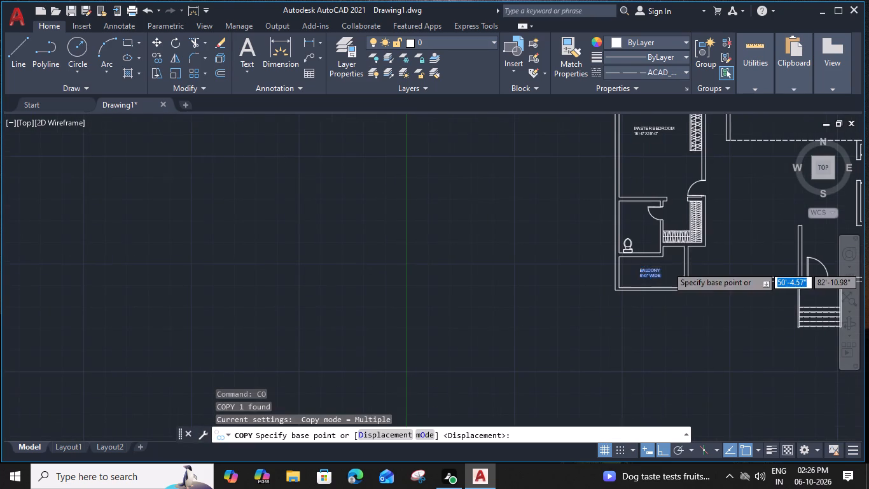
left_click(649, 274)
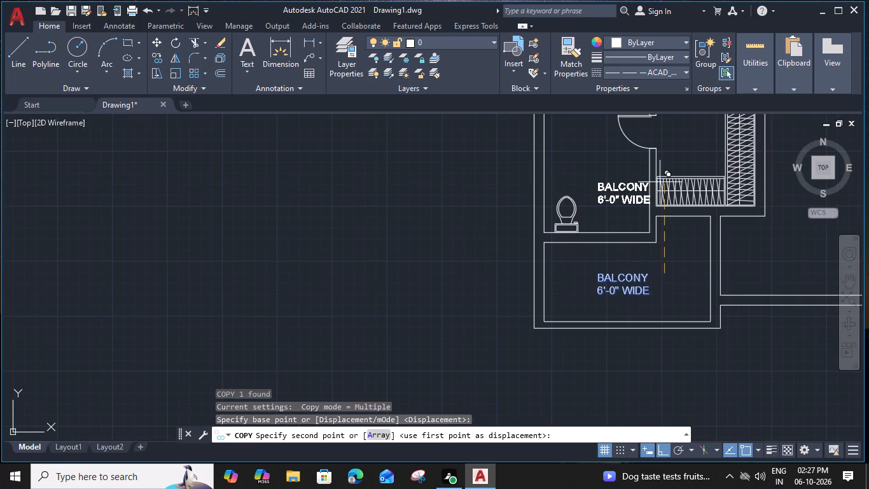
middle_click_drag(662, 160, 594, 241)
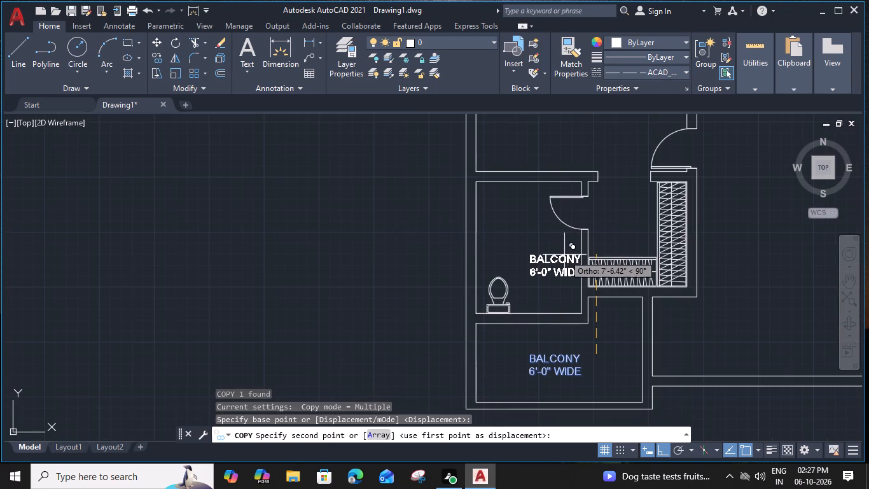
left_click(571, 255)
key("Escape")
Move the copied label a little west so it sits between the toilet's side walls.
left_click(529, 258)
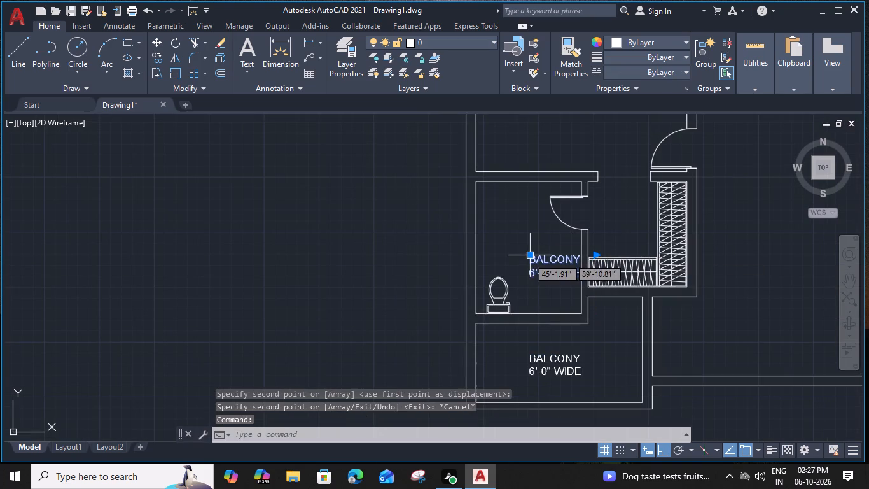
key("m")
key("space")
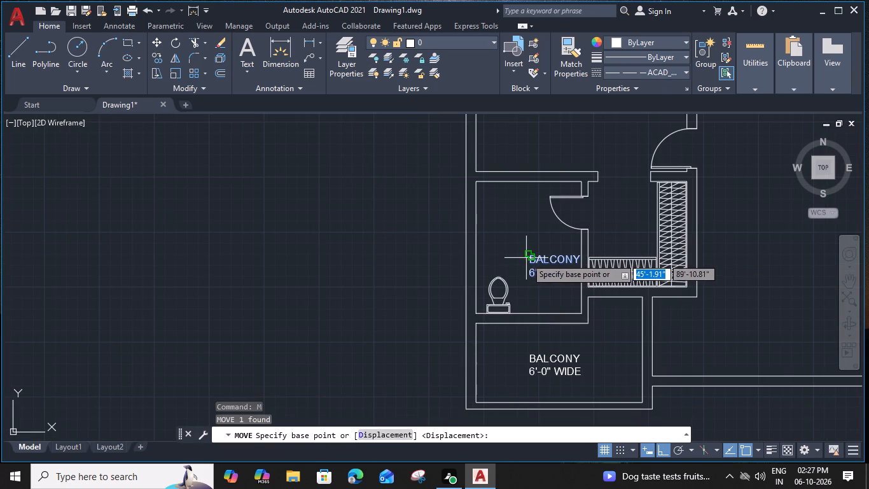
left_click(529, 255)
left_click(510, 255)
Measure the toilet's width and depth.
type("MEA")
key("space")
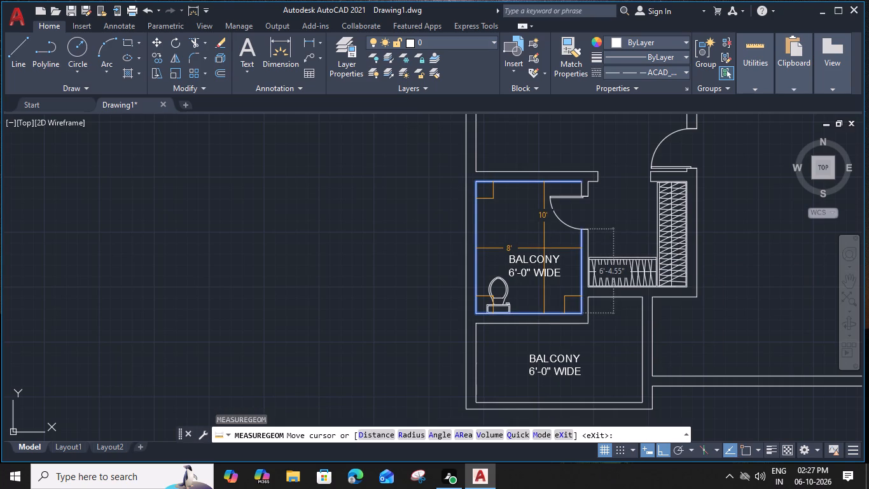
key("Escape")
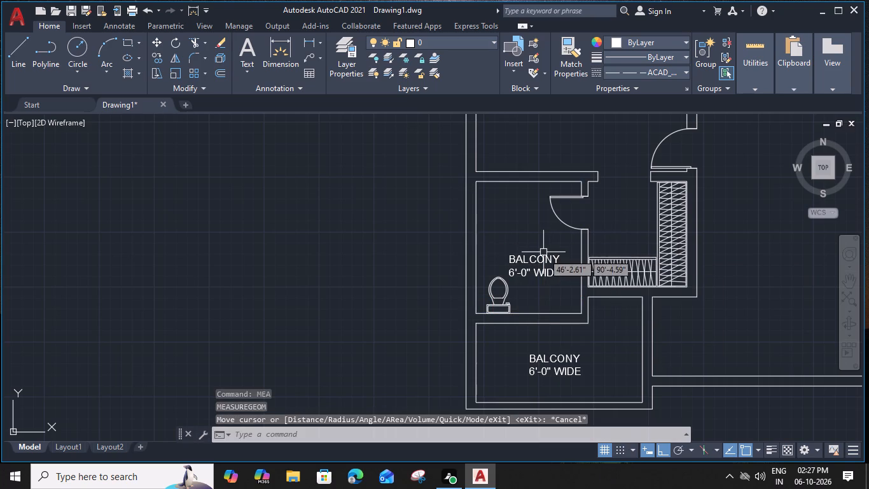
Replace the copied label's text with TOILET on the first line and 8'-0"X10'-0" on the second.
double_click(541, 256)
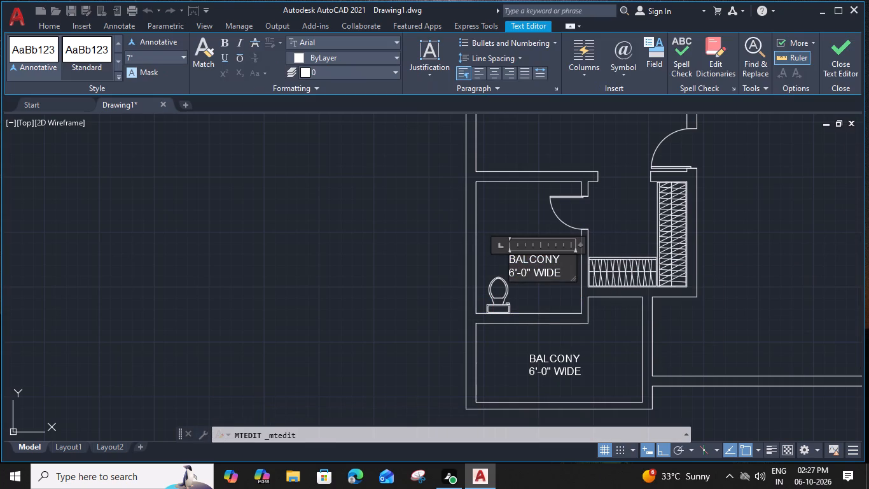
left_click_drag(563, 270, 501, 259)
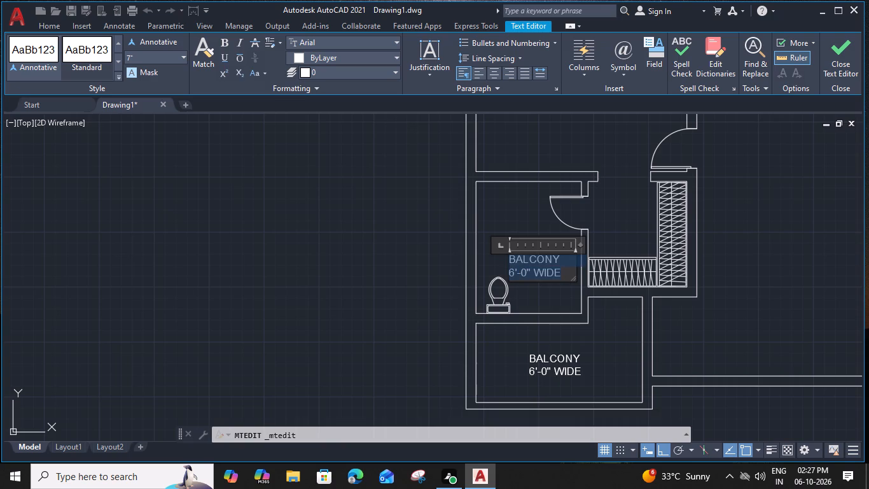
left_click_drag(501, 259, 499, 258)
type("TOILET")
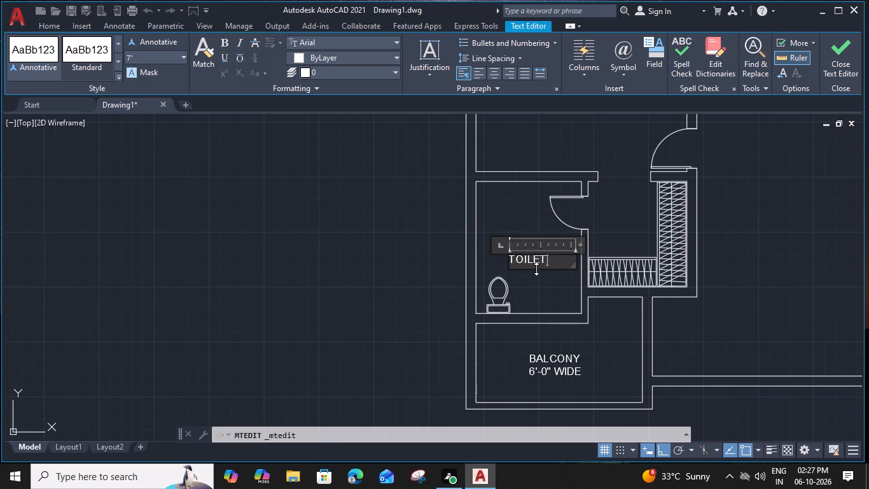
key("space")
key("Return")
type("8'")
type("-0")
key("shift+quotedbl")
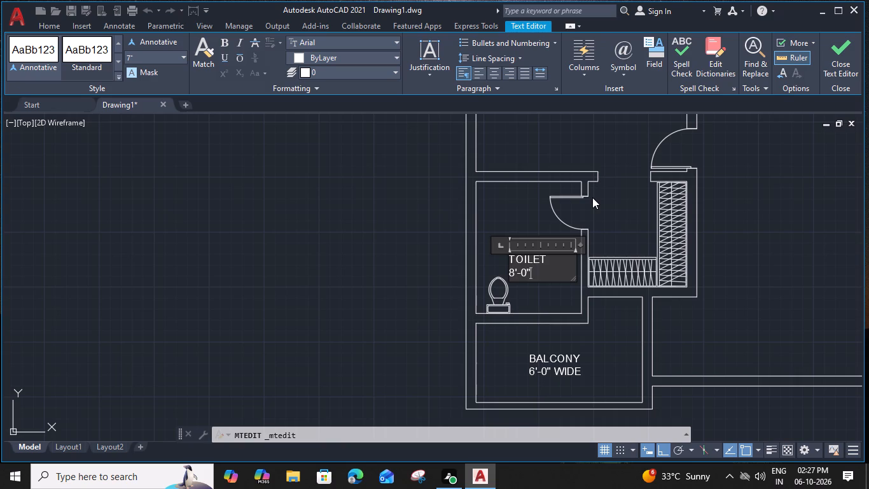
key("x")
key("1")
type("0'-")
key("0")
key("shift+quotedbl")
Indent TOILET by three spaces to centre it above the dimensions, narrow the text box to fit and finish editing.
scroll(511, 257, "up", 1)
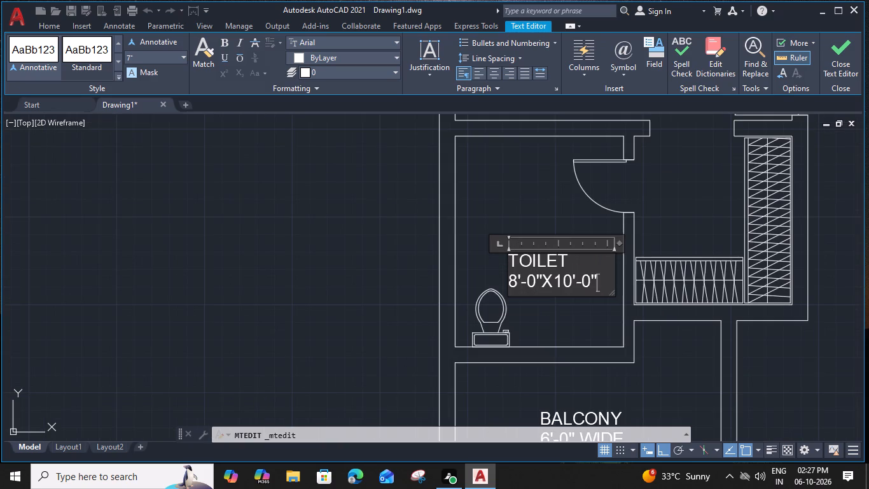
left_click(509, 262)
key("space")
key("space")
key("space")
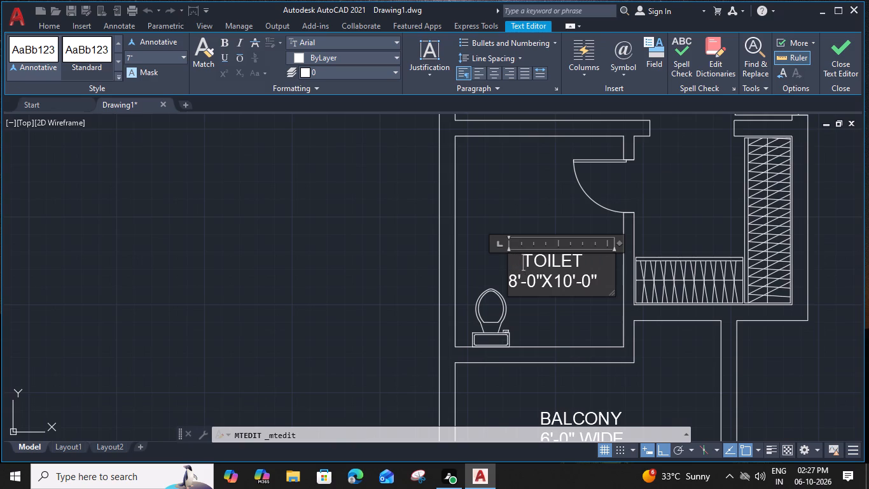
left_click_drag(618, 246, 605, 246)
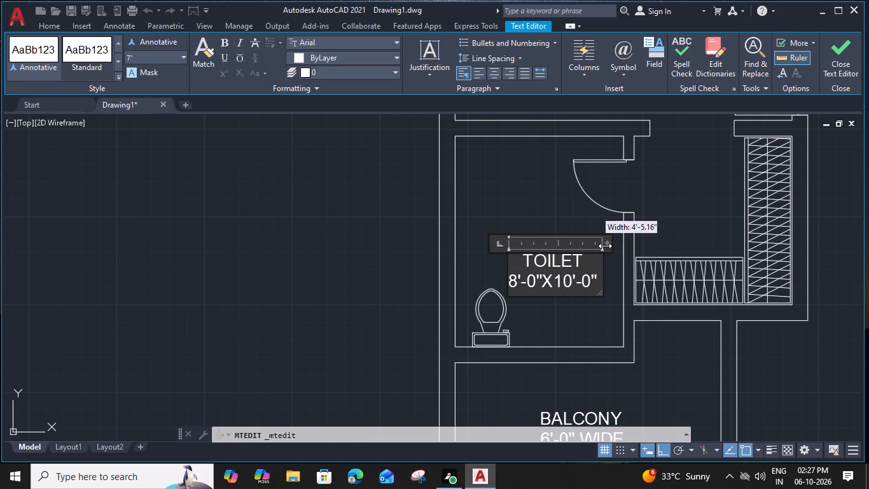
left_click_drag(605, 246, 602, 246)
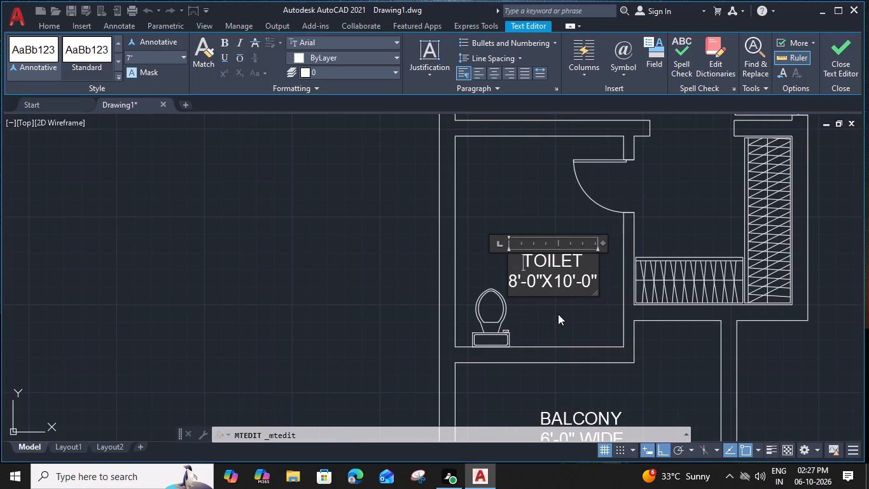
left_click(558, 314)
Move the TOILET label a little north so it sits clear above the WC.
left_click(539, 258)
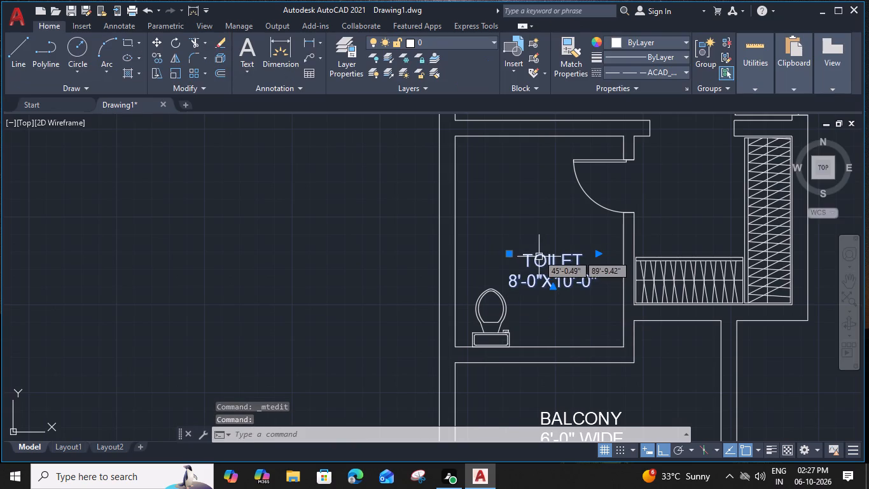
key("m")
key("space")
left_click(515, 253)
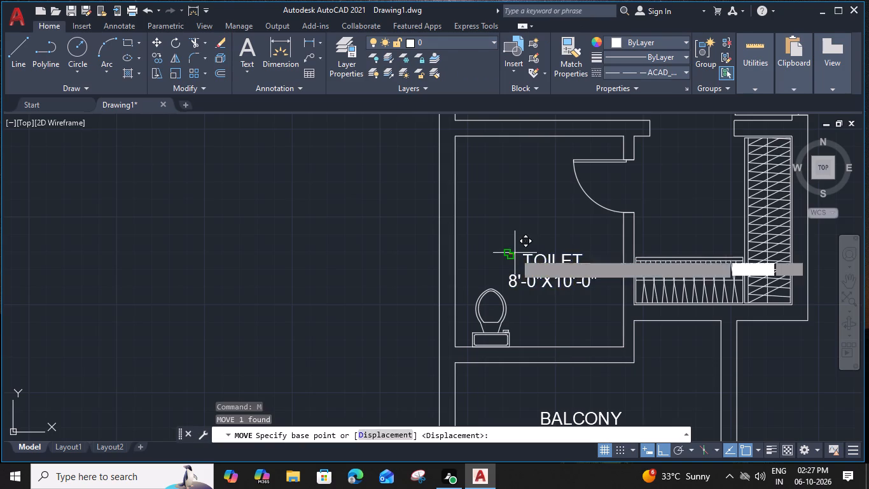
left_click(515, 222)
Copy the TOILET label straight east into the wardrobe area beside the toilet, just above the lower wardrobe.
left_click(562, 234)
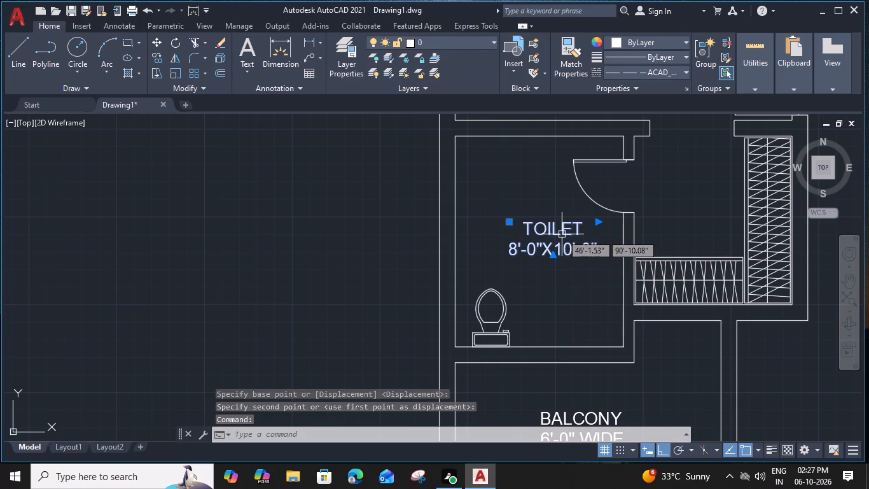
type("CO")
key("space")
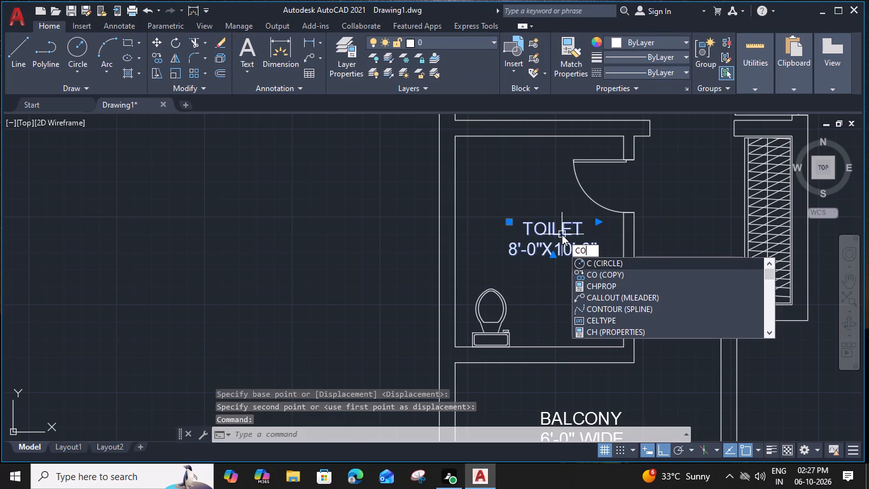
left_click(595, 222)
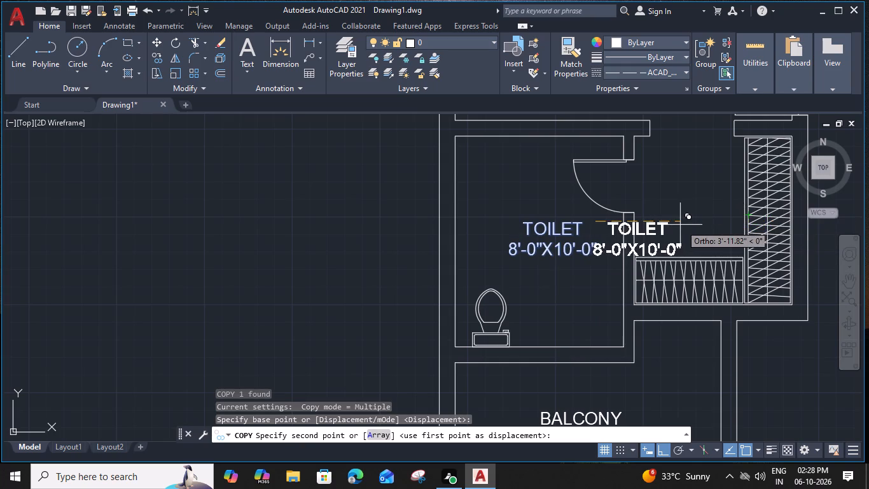
left_click(726, 224)
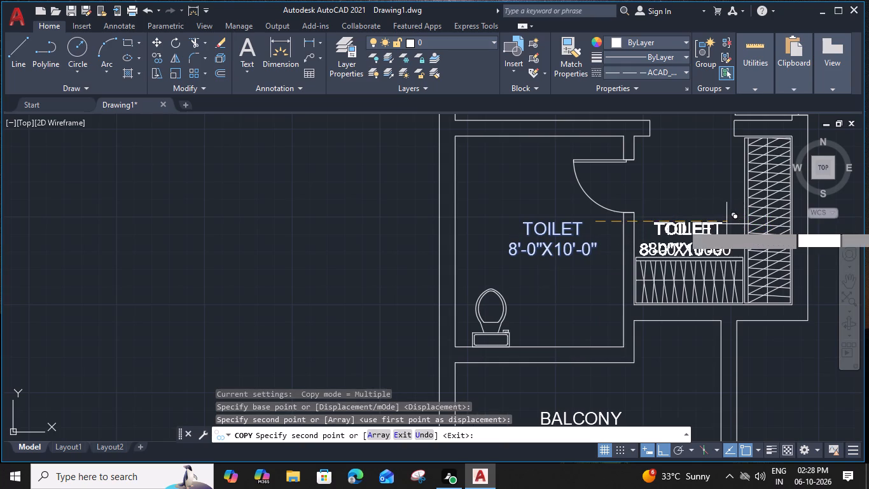
key("Escape")
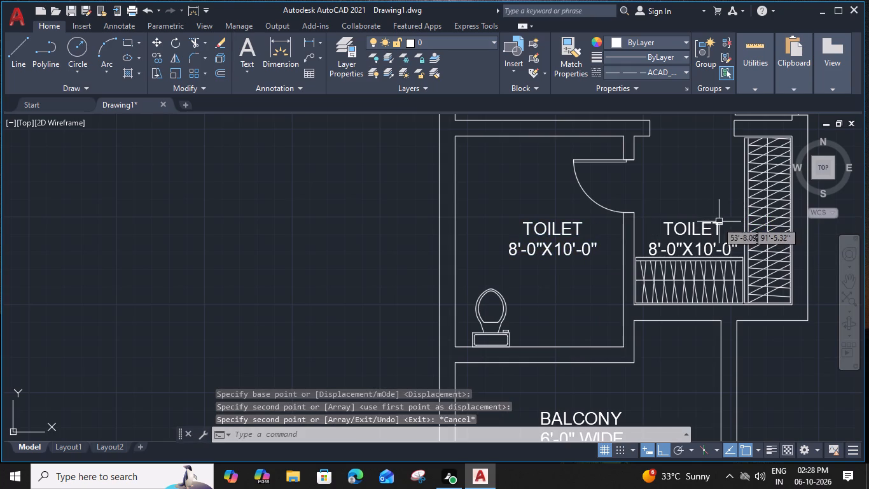
Move the copied TOILET label to a new position from its place above the lower wardrobe.
left_click(705, 230)
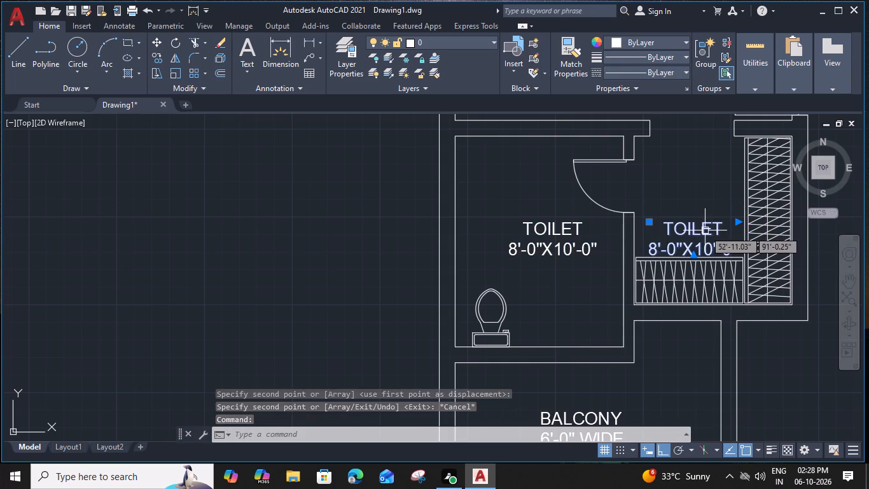
type("M")
key("space")
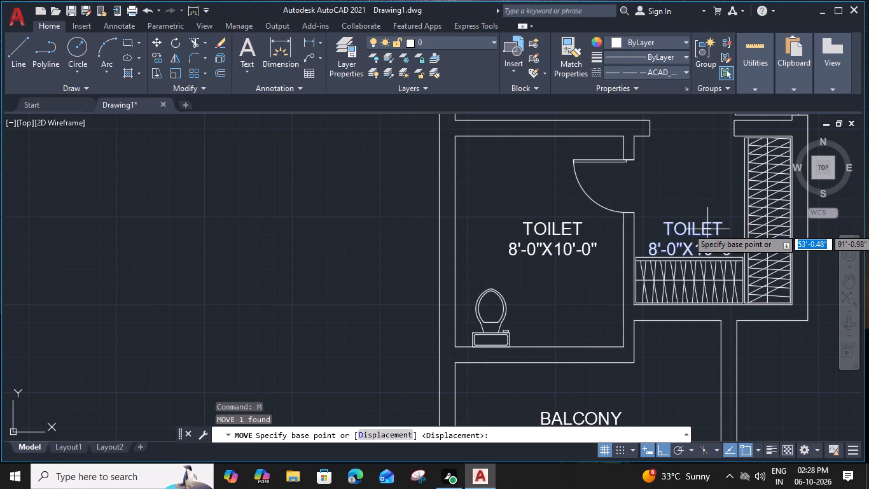
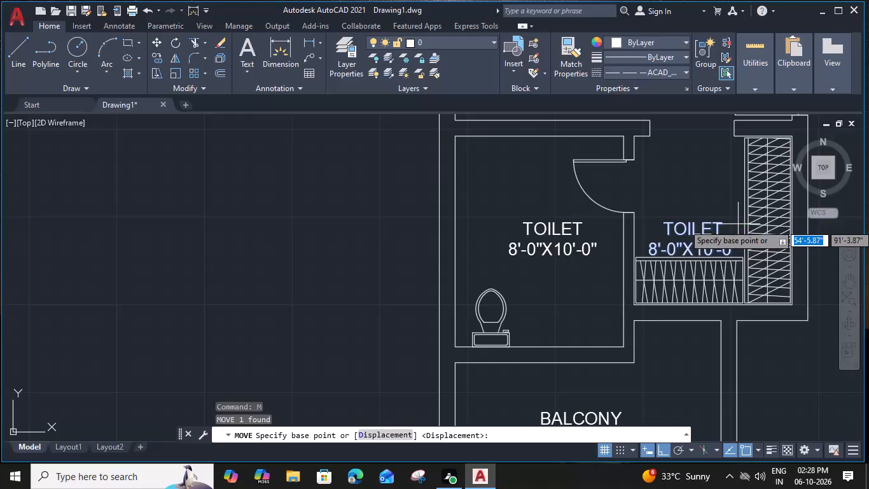
Place the copied TOILET label slightly farther north so it sits clear of the lower wardrobe.
left_click(737, 207)
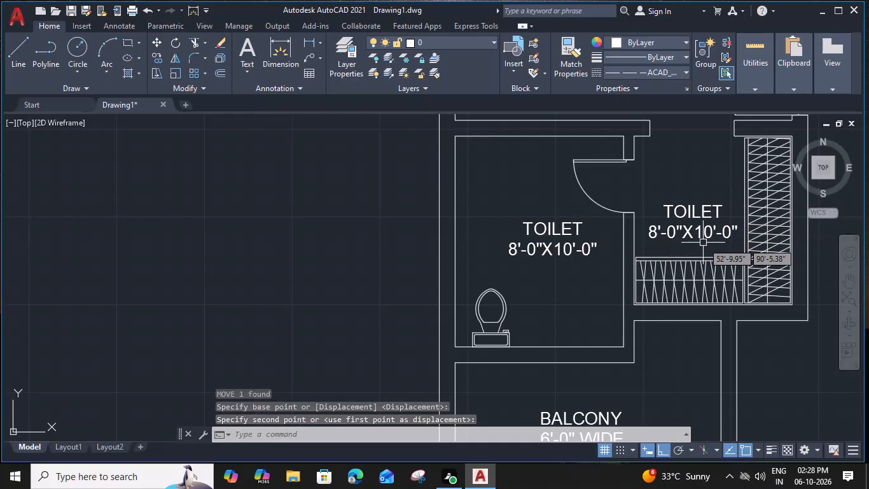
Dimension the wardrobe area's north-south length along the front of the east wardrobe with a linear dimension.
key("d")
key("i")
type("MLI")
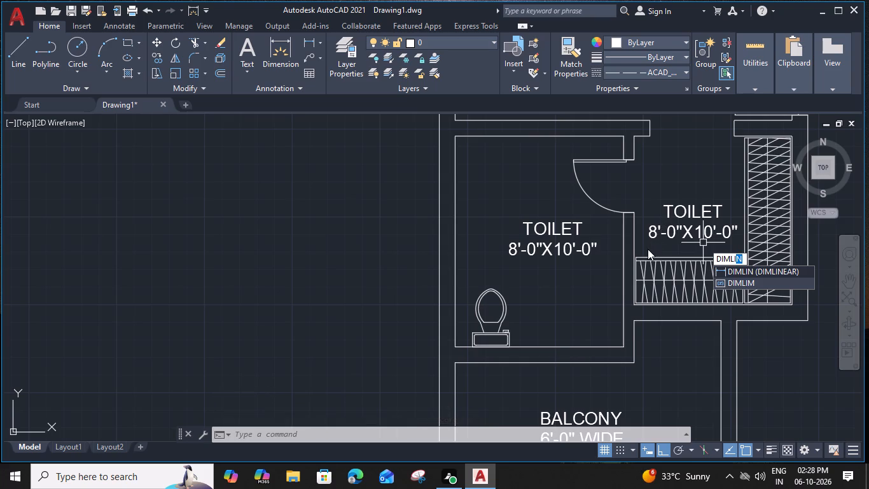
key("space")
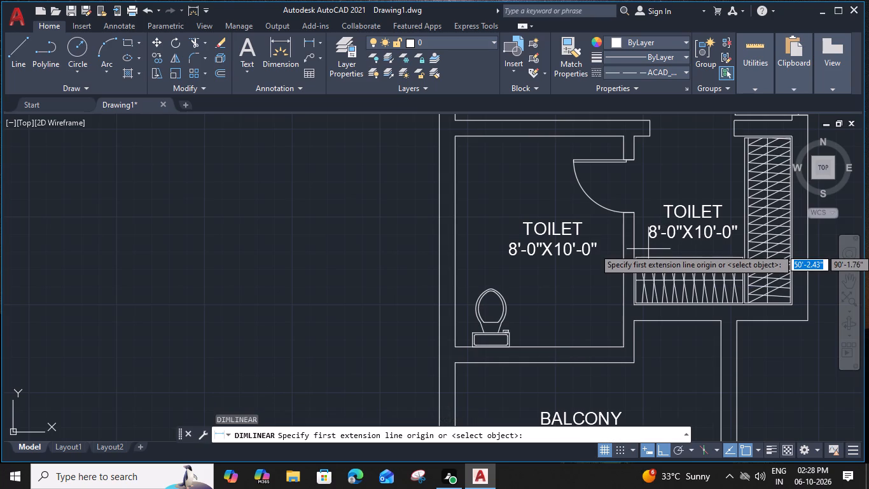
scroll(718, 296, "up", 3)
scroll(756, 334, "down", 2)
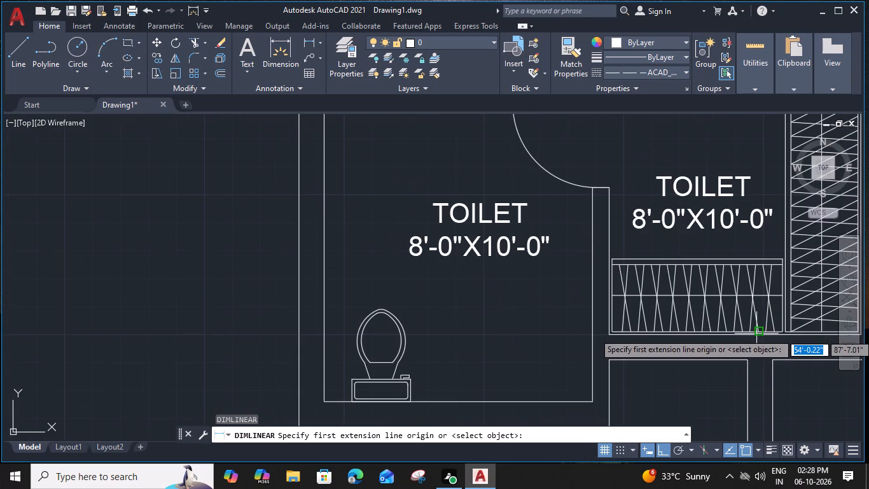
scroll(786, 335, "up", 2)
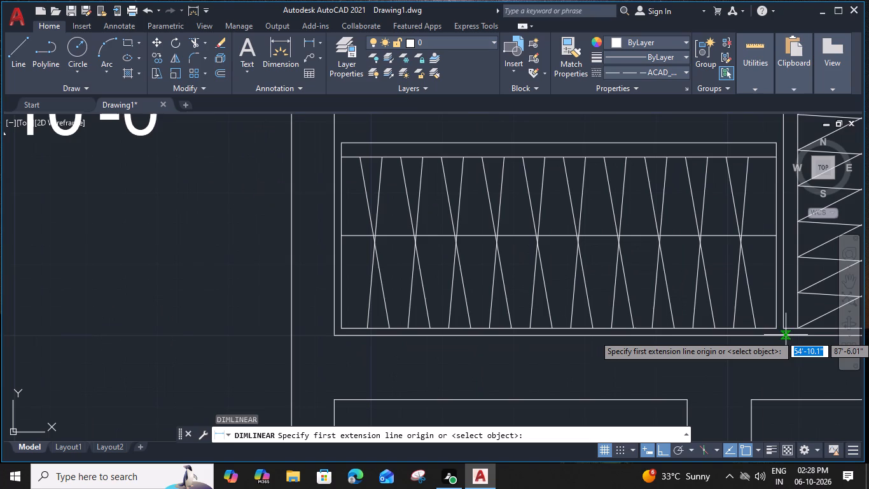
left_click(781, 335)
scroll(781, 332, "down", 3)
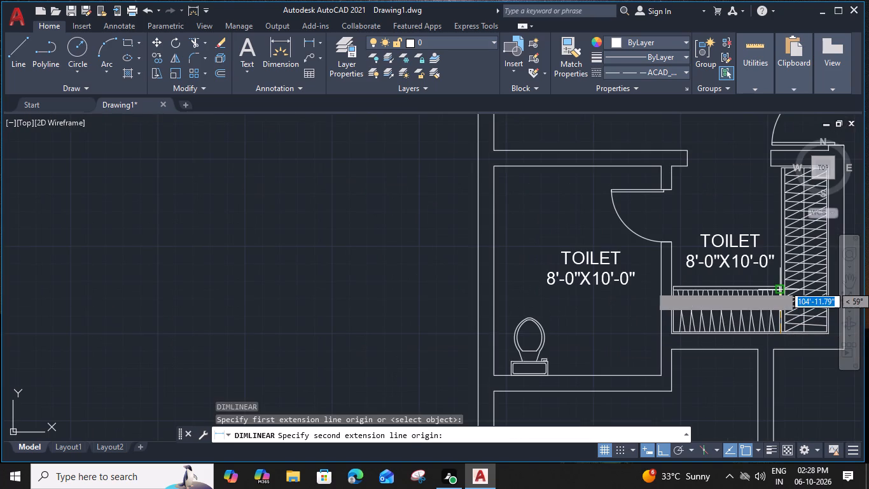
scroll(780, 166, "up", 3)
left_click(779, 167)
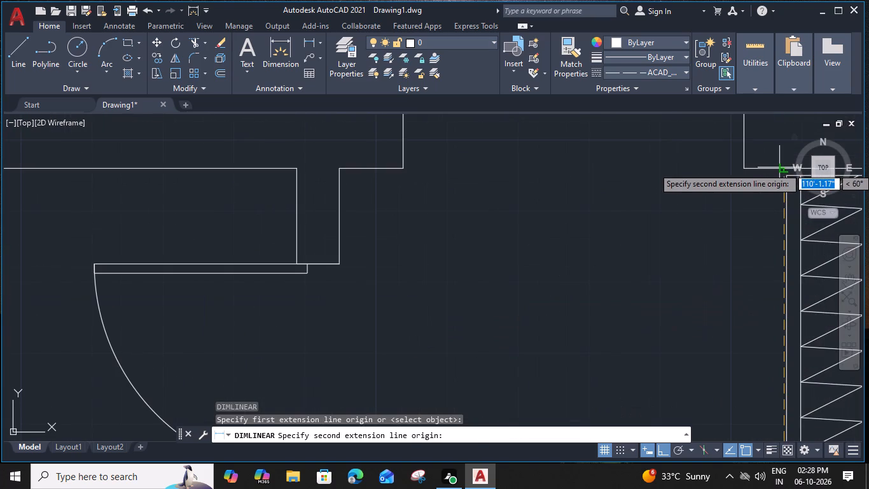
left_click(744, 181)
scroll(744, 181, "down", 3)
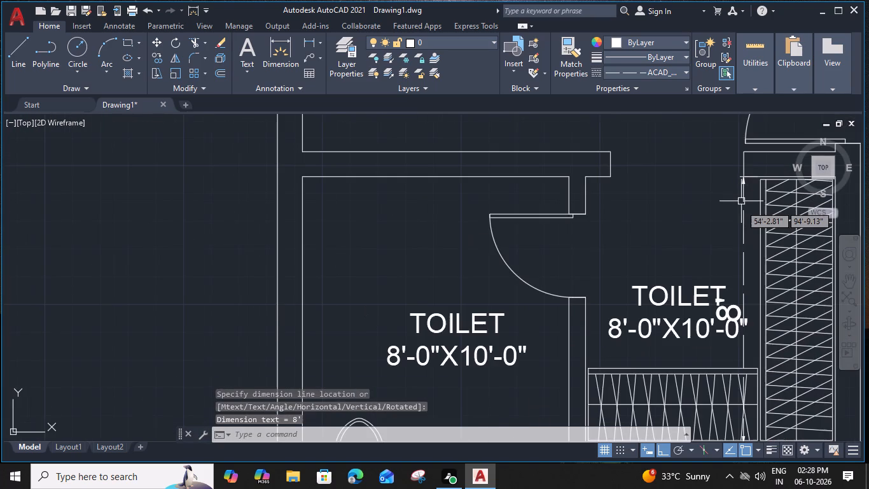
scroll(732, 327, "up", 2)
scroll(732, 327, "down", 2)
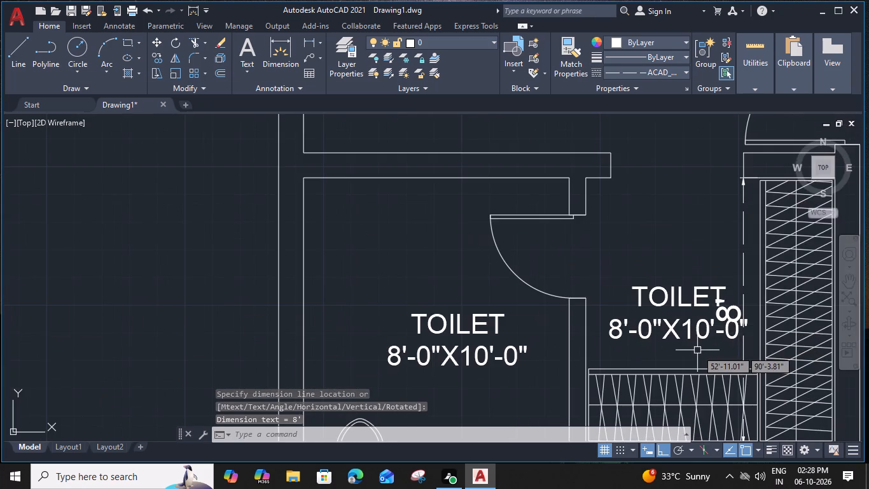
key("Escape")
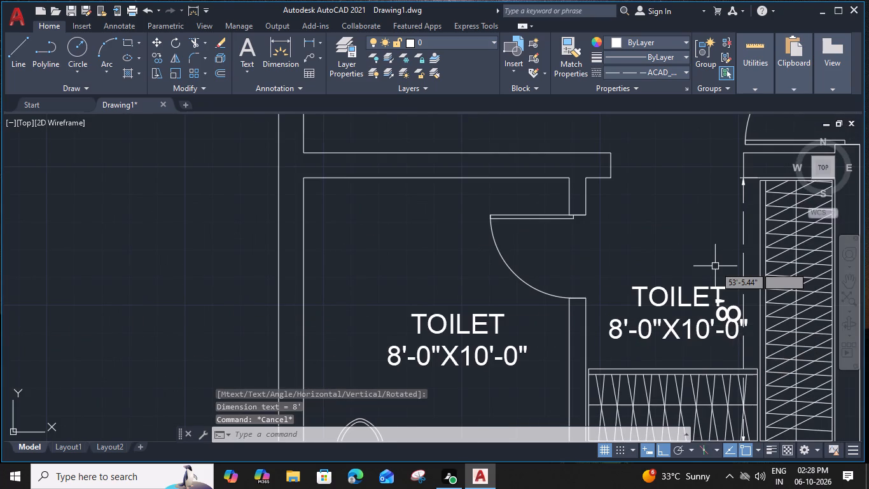
Measure the wardrobe area's east-west width from the toilet wall to the east wall, without placing the dimension.
key("comma")
key("BackSpace")
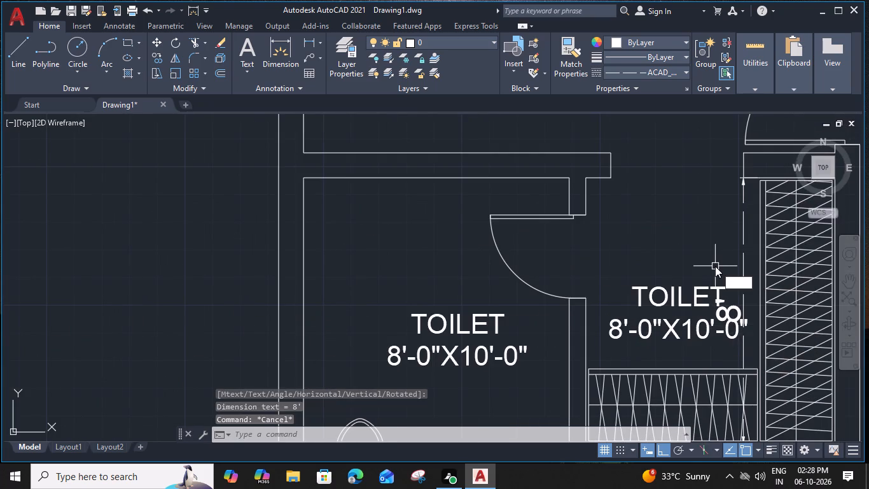
key("m")
key("BackSpace")
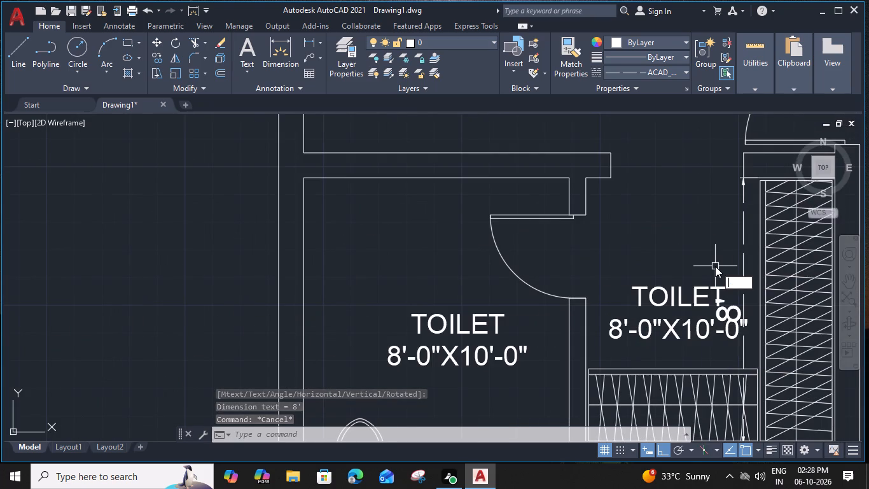
type("DI")
key("m")
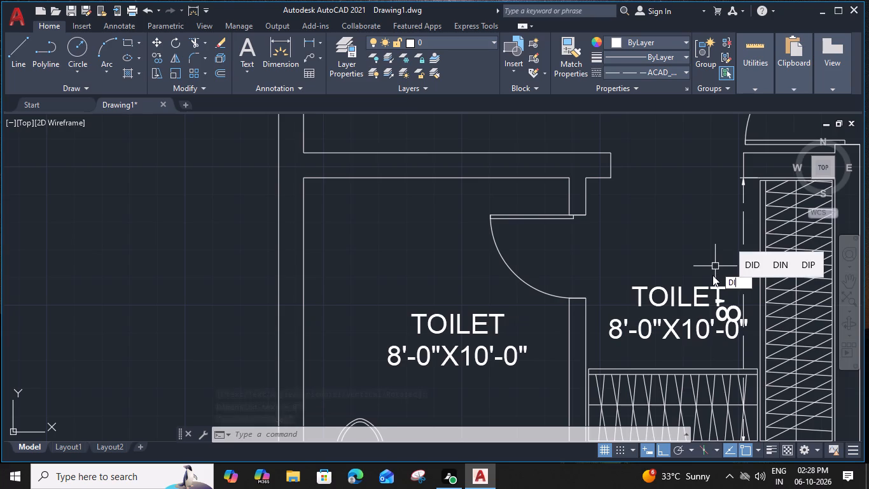
key("l")
type("I")
key("space")
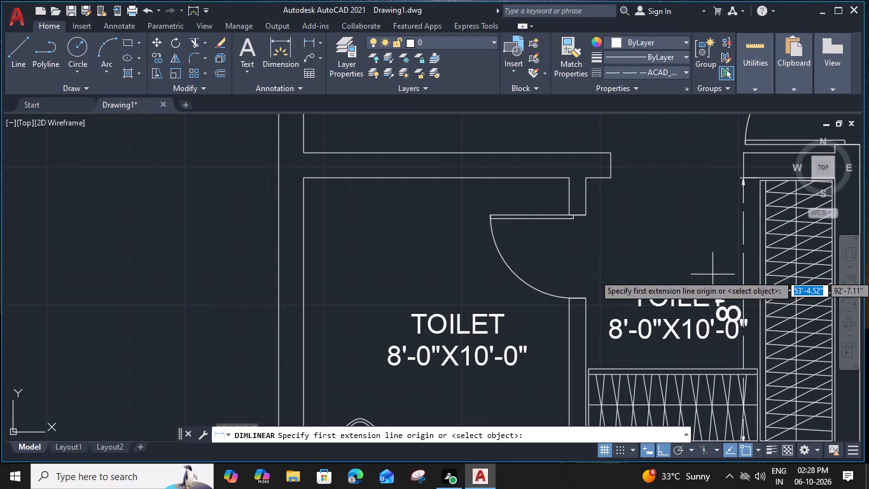
left_click(586, 201)
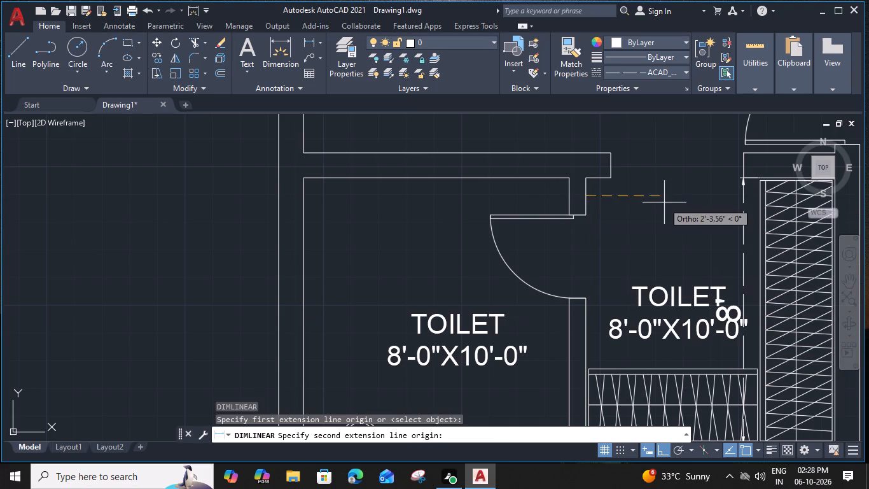
middle_click_drag(668, 203, 510, 208)
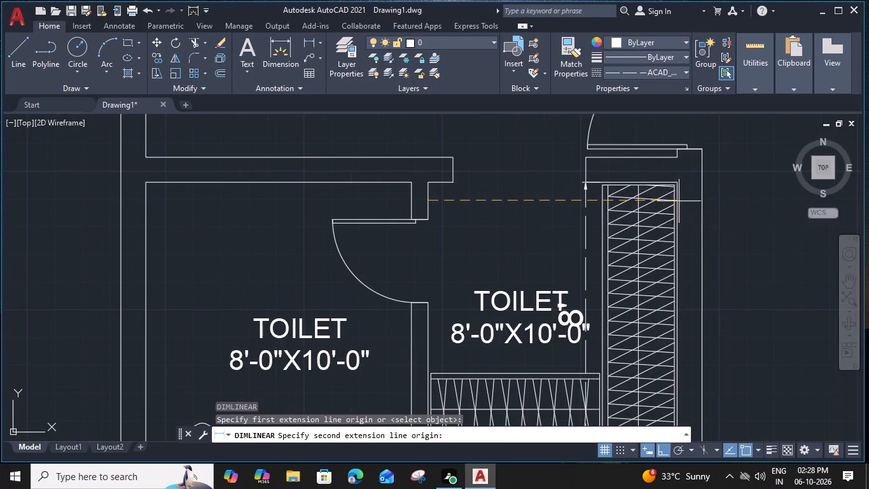
left_click(679, 201)
key("Escape")
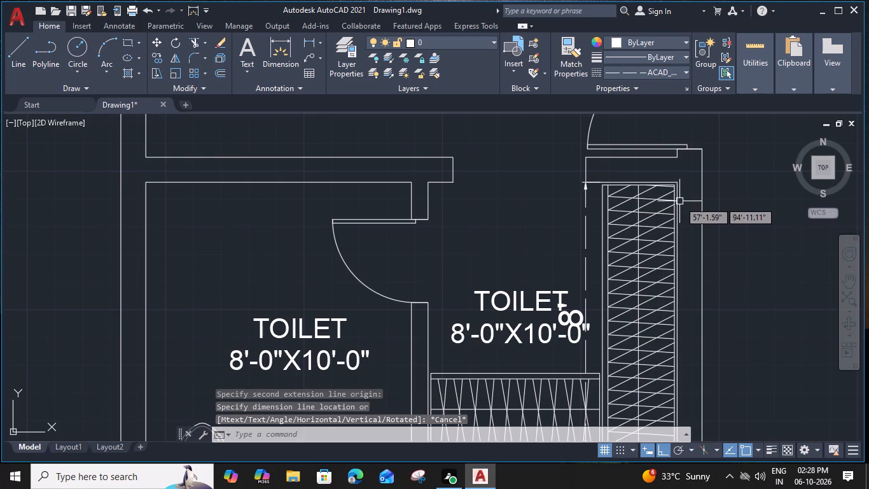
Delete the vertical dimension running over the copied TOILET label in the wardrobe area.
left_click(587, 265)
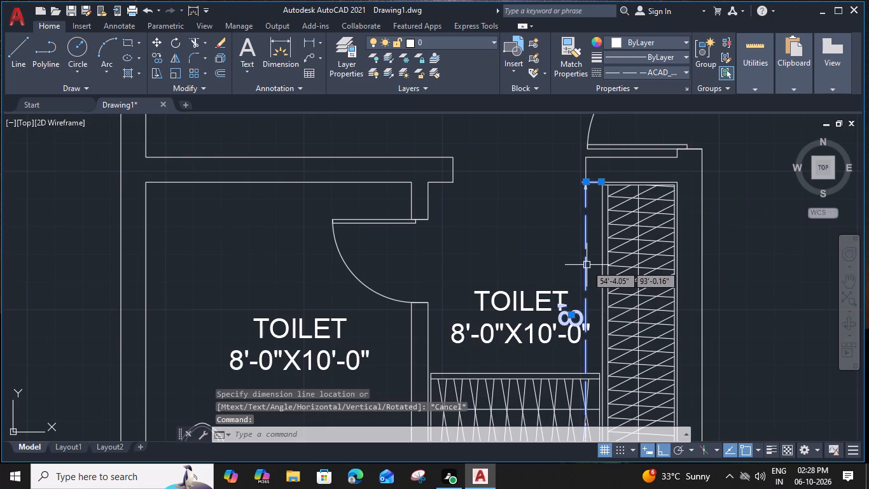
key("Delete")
Change the dimensions line of the copied TOILET label in the wardrobe area to 8'-0"X7'-6".
double_click(536, 305)
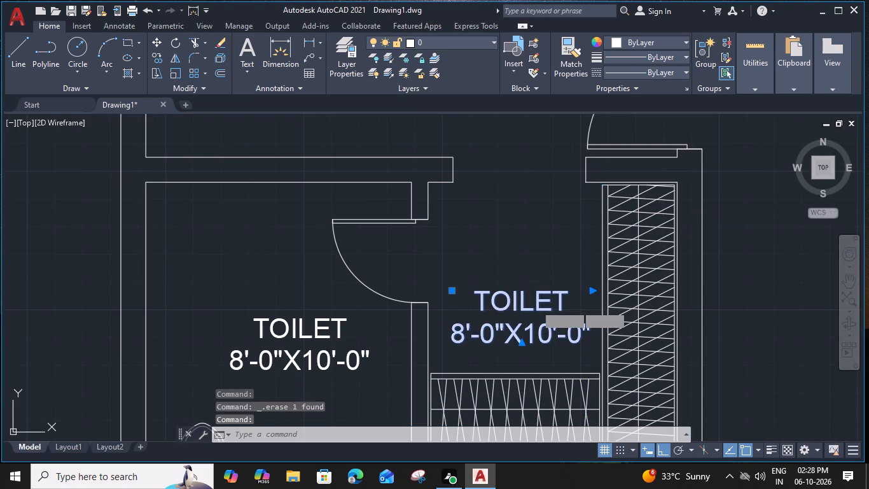
left_click_drag(551, 336, 545, 336)
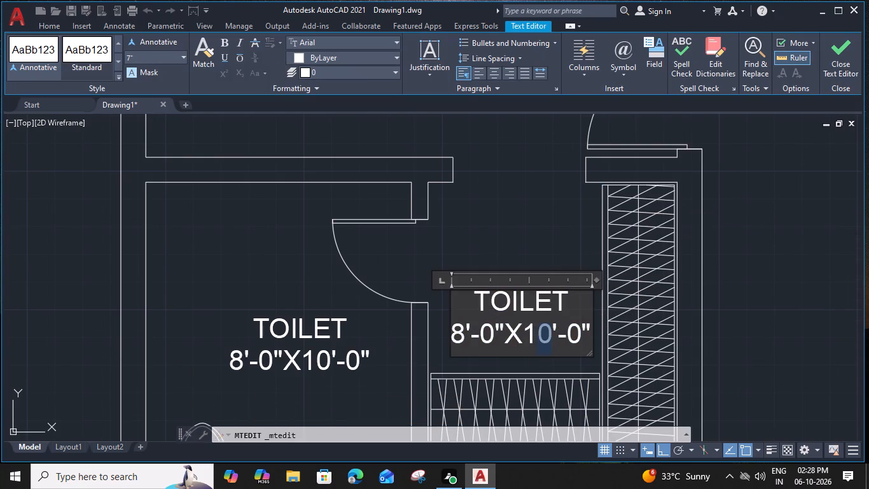
left_click_drag(545, 336, 527, 334)
key("7")
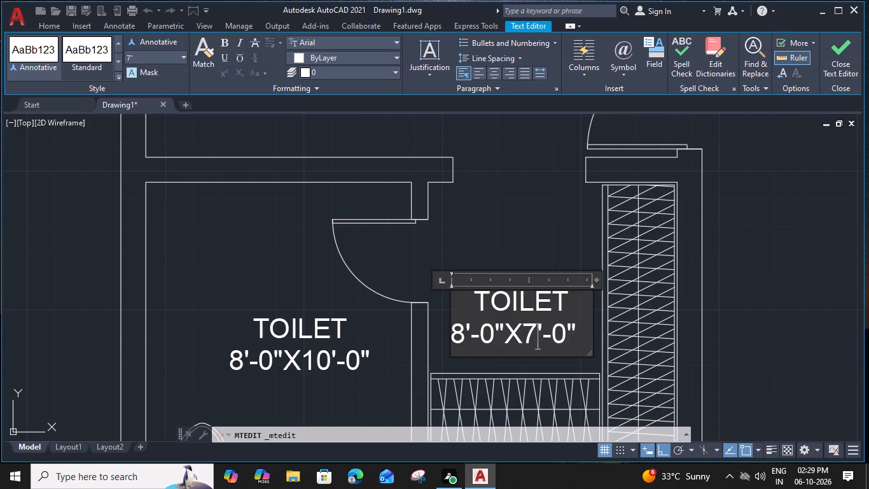
left_click_drag(563, 341, 557, 341)
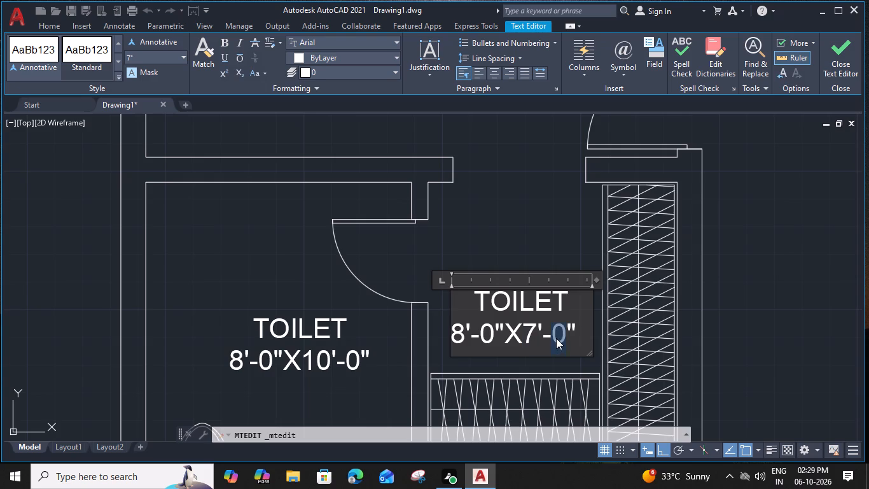
key("6")
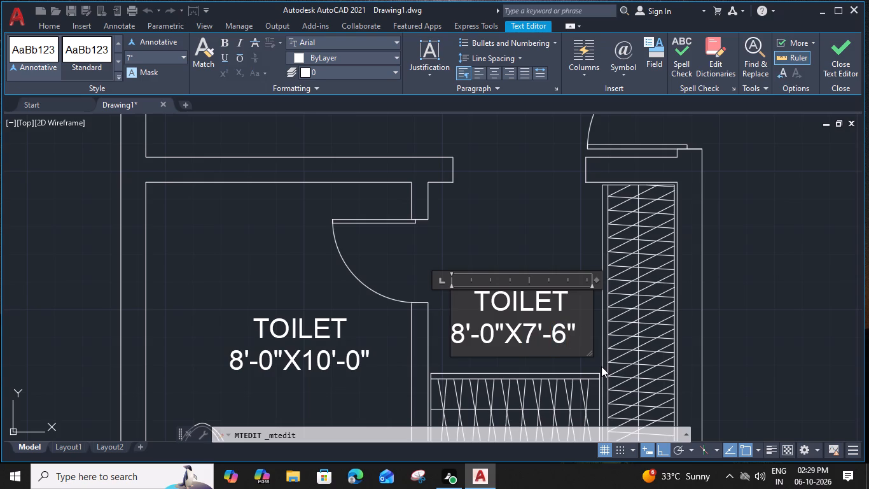
Replace TOILET with WALK IN CLOSET on two lines, narrow the text box to fit and finish editing.
left_click_drag(565, 304, 440, 316)
type("WALK")
key("space")
type("IN")
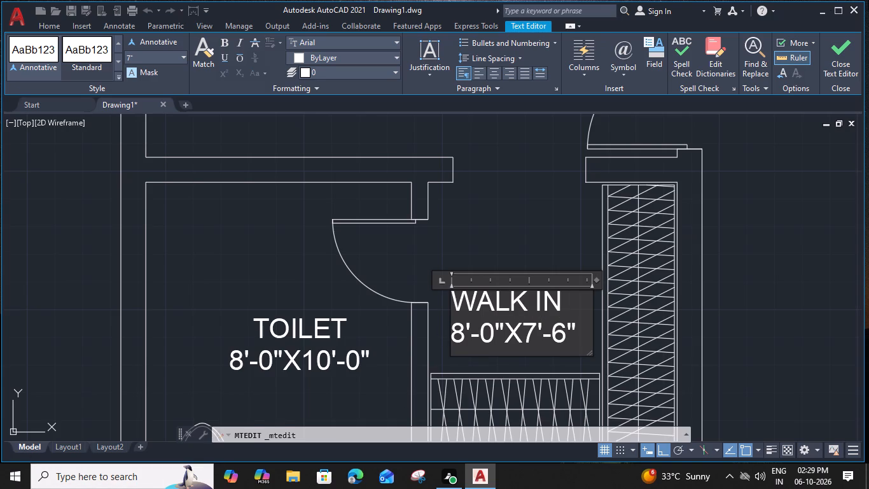
key("Return")
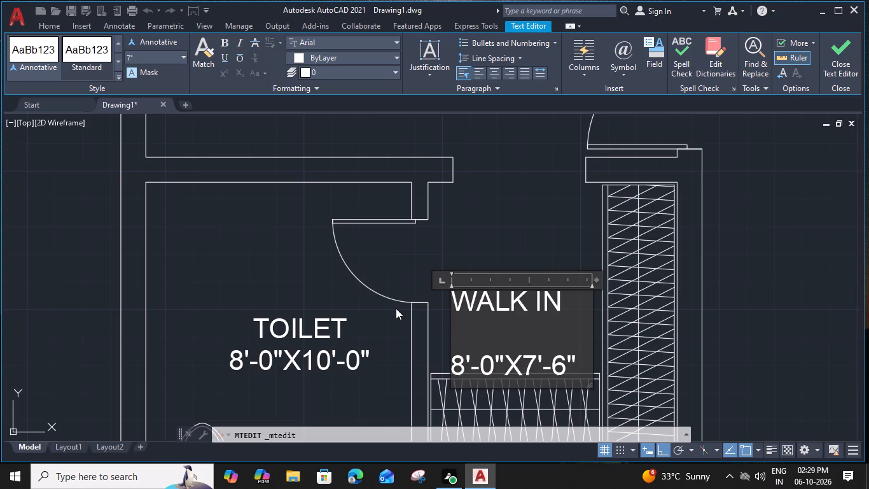
type("CLO")
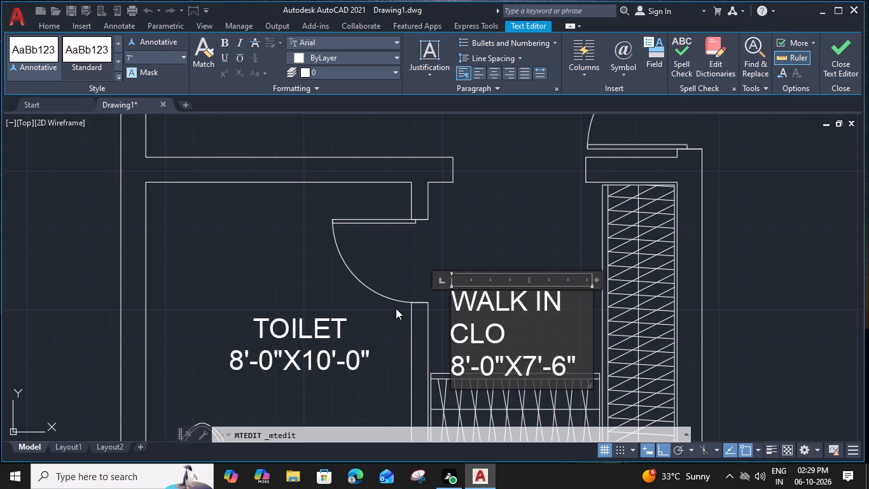
type("SE")
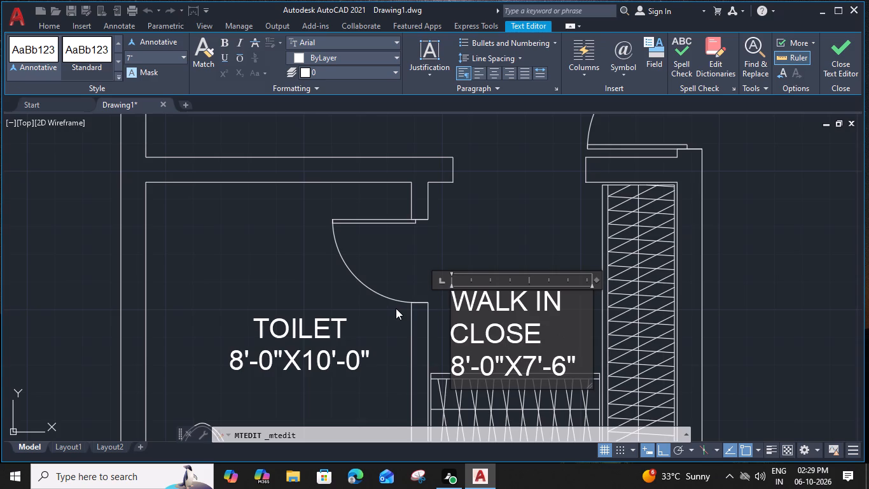
key("t")
left_click_drag(597, 279, 581, 280)
left_click(550, 243)
Move the WALK IN CLOSET label about 1'-2" north so it sits clear above the lower wardrobe.
left_click(539, 299)
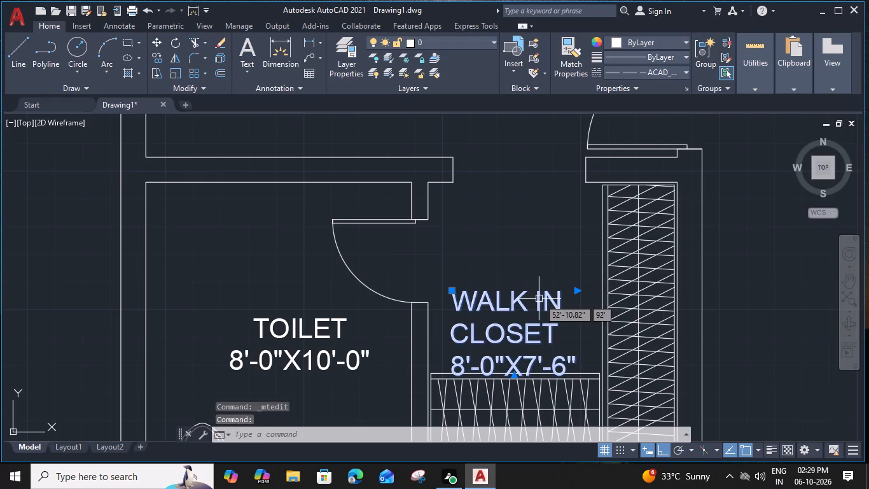
type("M")
key("space")
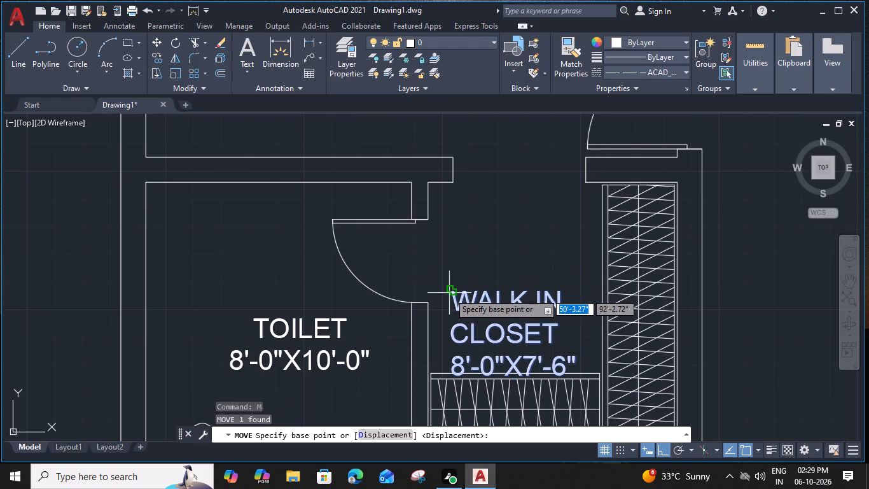
left_click(451, 293)
left_click(454, 253)
Move the MASTER BEDROOM label about 10' south, to just above the wall separating the bedroom from the toilet.
scroll(454, 254, "down", 3)
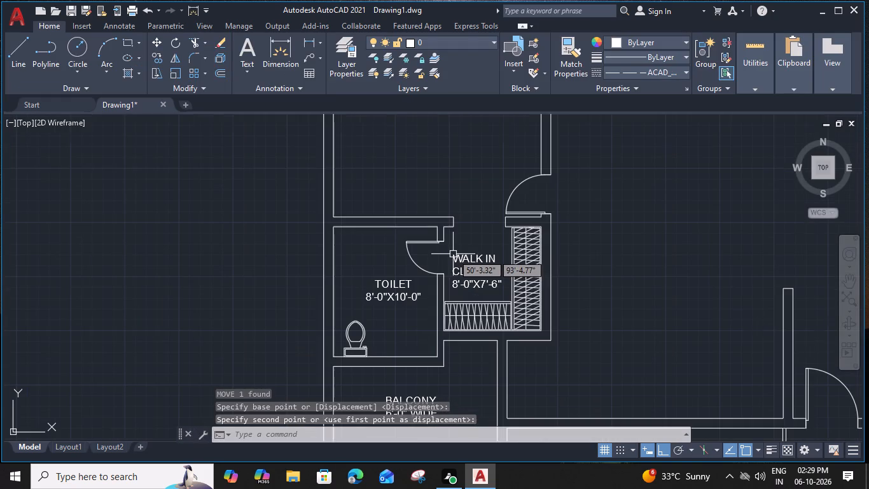
middle_click_drag(485, 234, 610, 313)
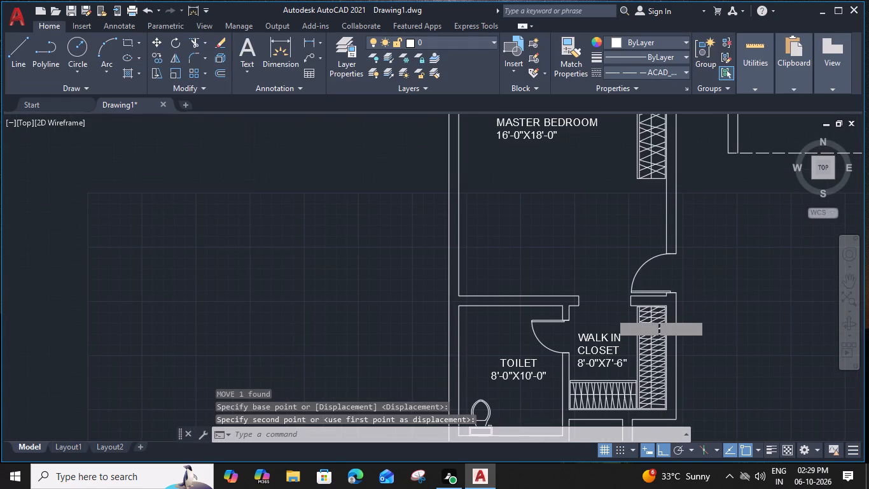
left_click(532, 136)
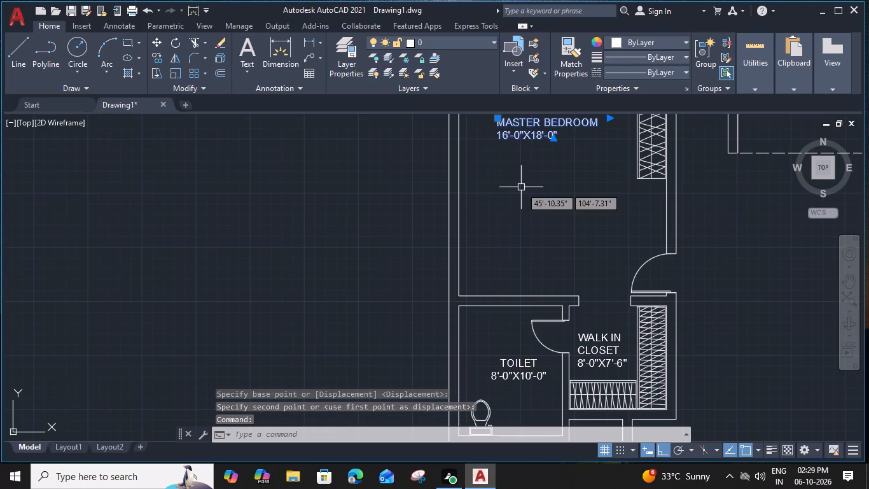
type("M")
key("space")
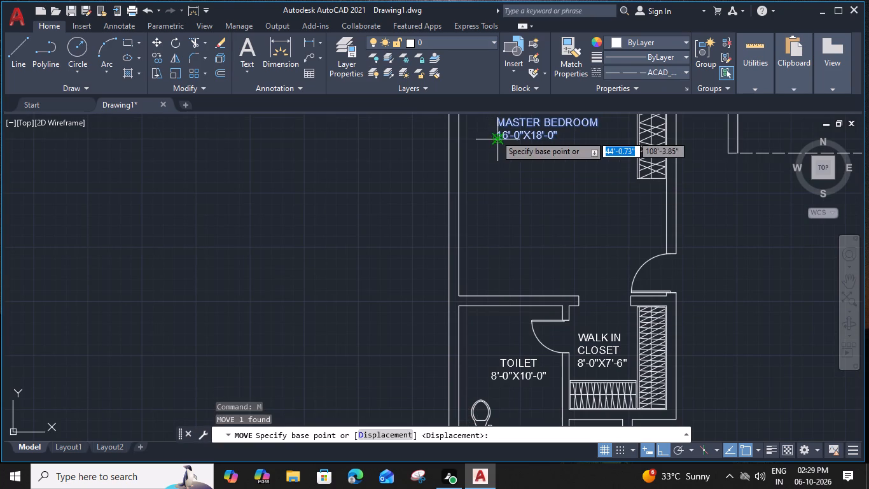
left_click(496, 135)
left_click(492, 267)
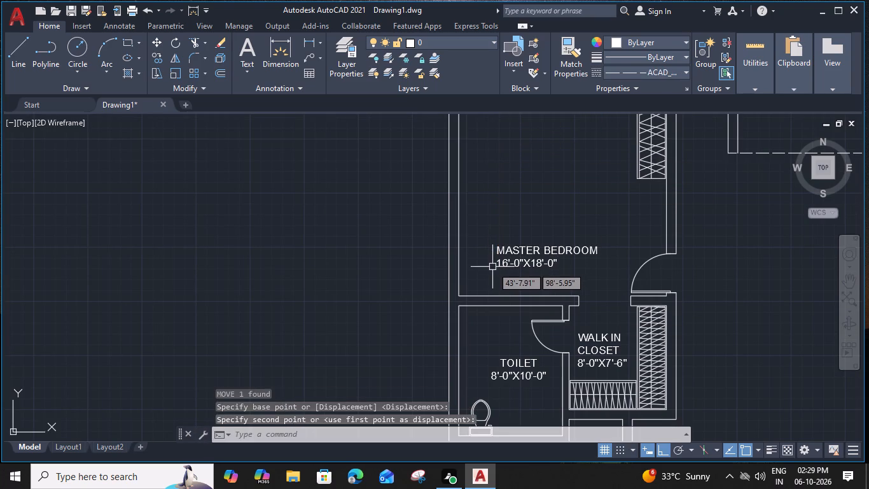
Move the MASTER BEDROOM label about 30' east, out of the bedroom into the open area south of the living room.
key("Escape")
middle_click_drag(627, 222, 568, 217)
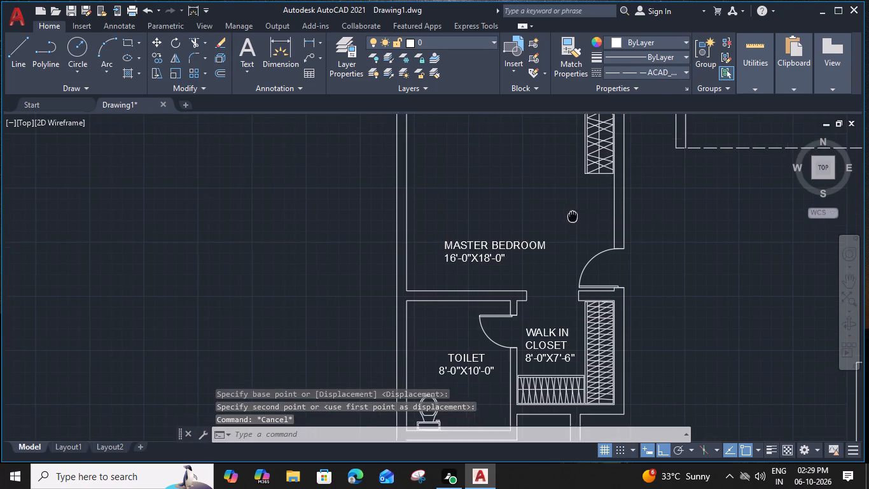
middle_click_drag(568, 217, 490, 219)
scroll(490, 222, "down", 1)
middle_click_drag(615, 222, 583, 202)
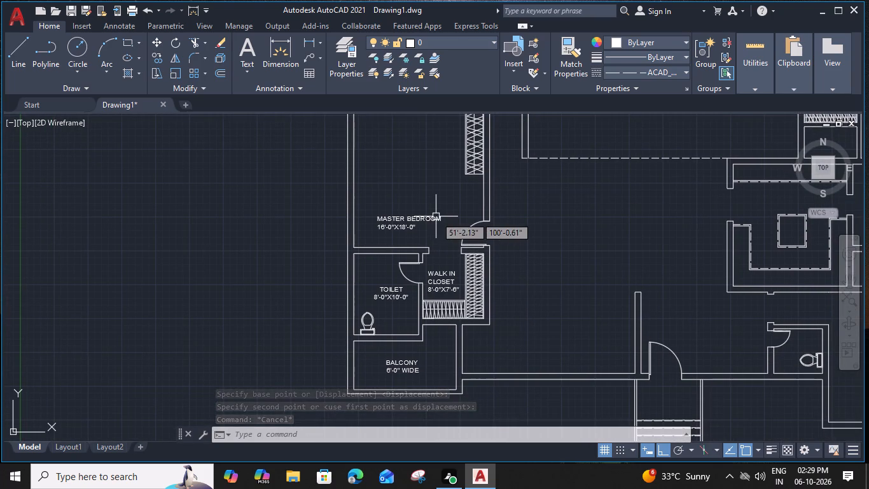
left_click(435, 215)
type("M")
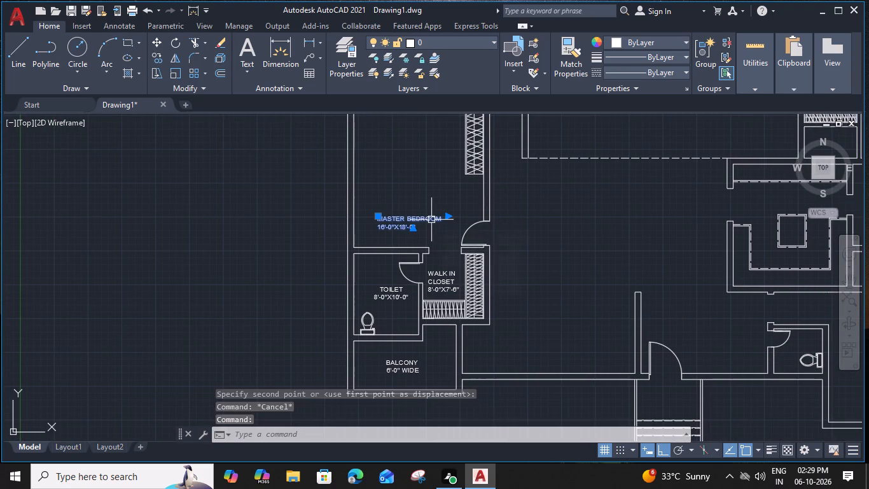
key("space")
left_click(444, 219)
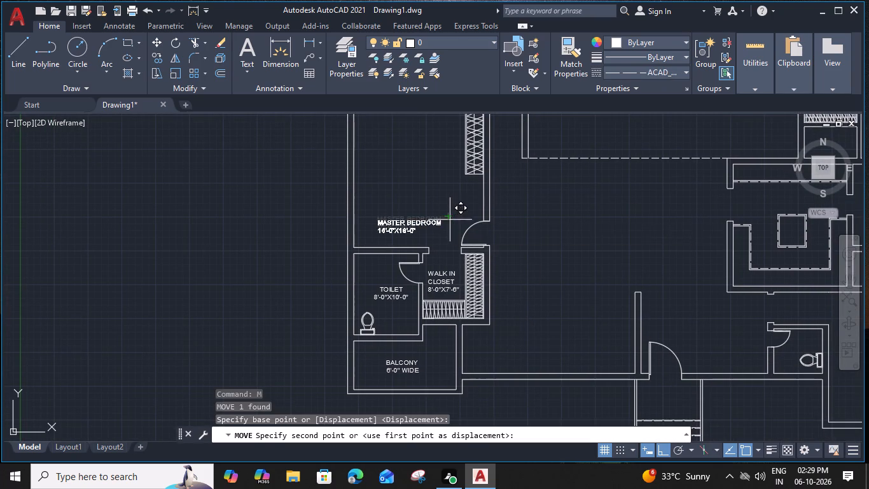
left_click(690, 213)
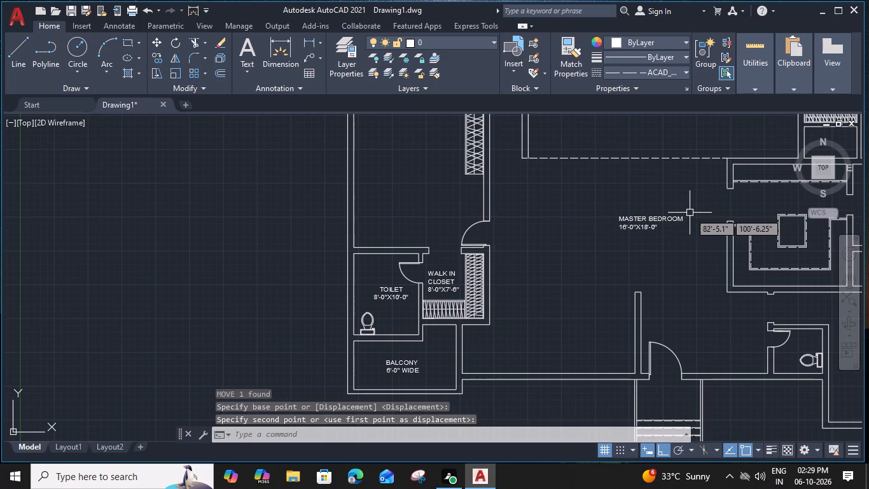
key("Escape")
Move the MASTER BEDROOM label about 4'-2" south within the open area below the living room.
middle_click_drag(658, 227, 640, 311)
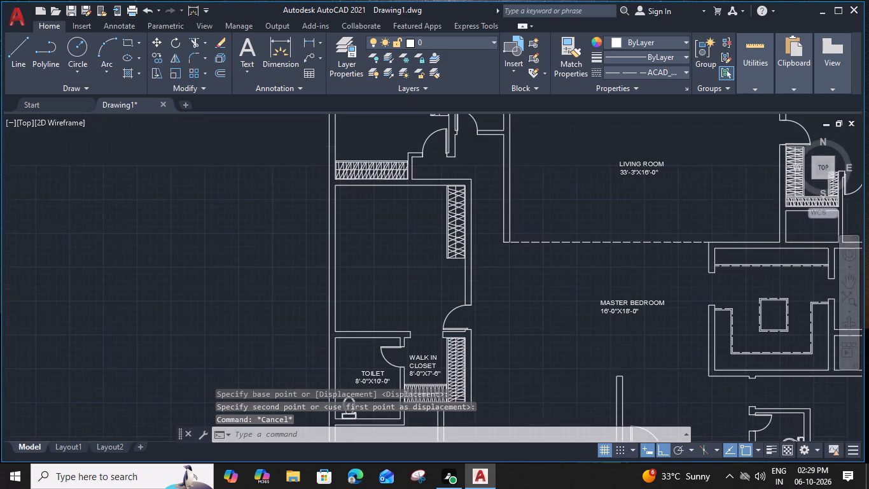
middle_click_drag(640, 311, 648, 232)
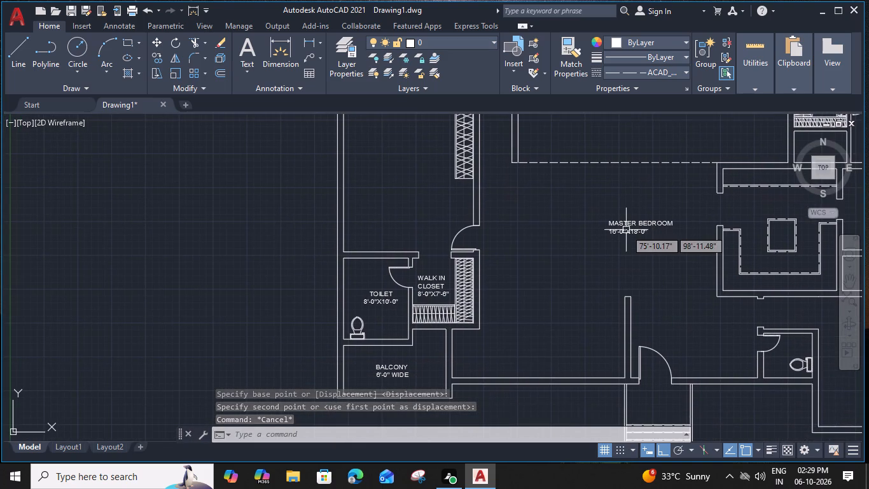
left_click(626, 230)
type("M")
key("space")
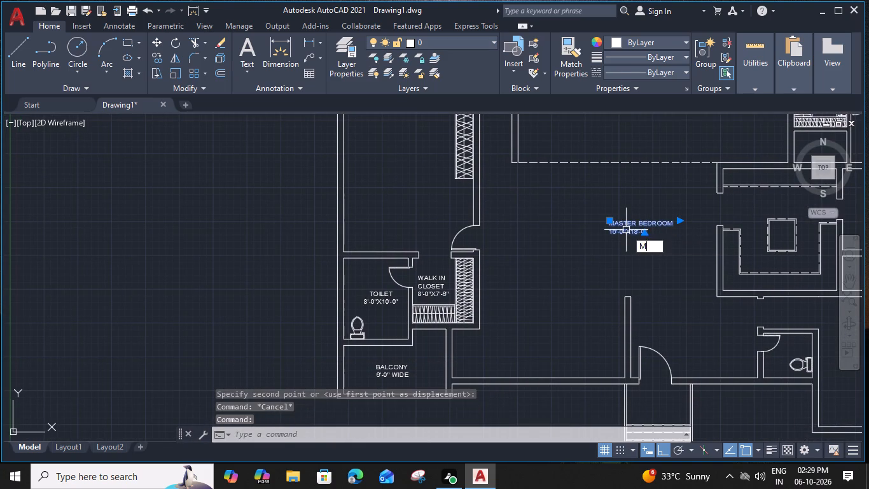
left_click(613, 237)
left_click(603, 267)
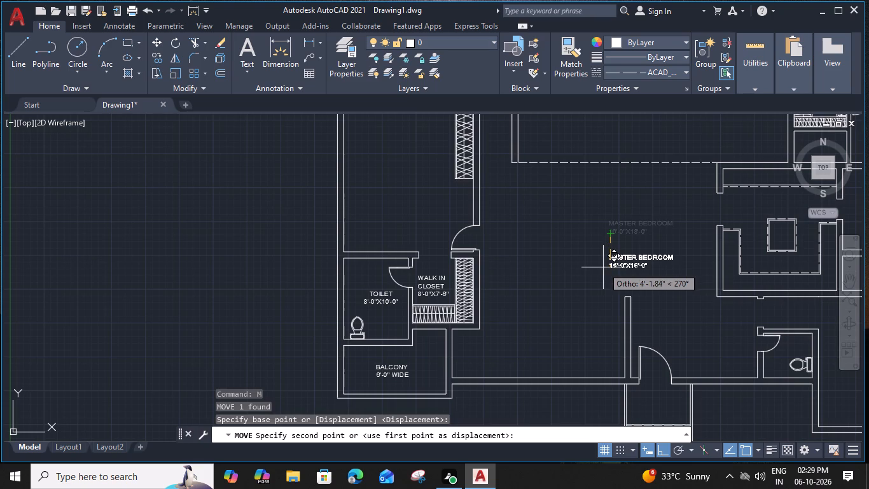
Draw a dashed horizontal line from the north end of the wall beside the entrance door west to the walk-in closet's outer wall.
middle_click_drag(587, 295, 597, 262)
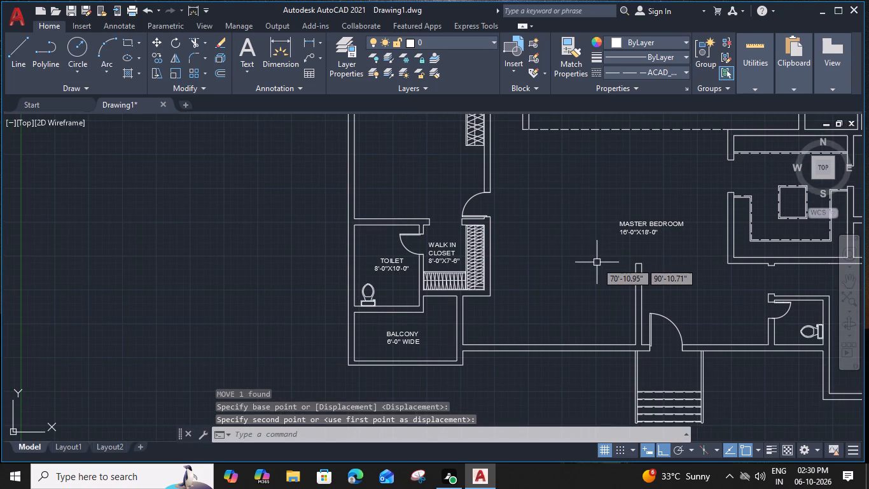
key("l")
key("space")
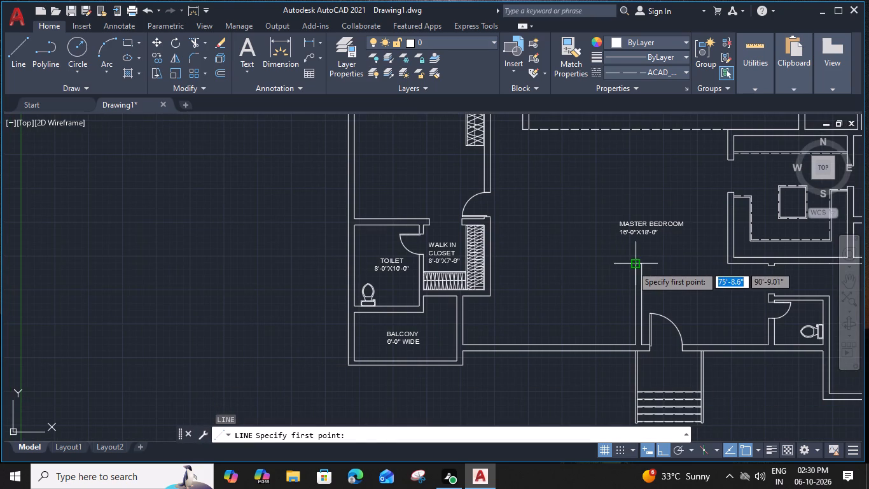
left_click(632, 266)
left_click(490, 264)
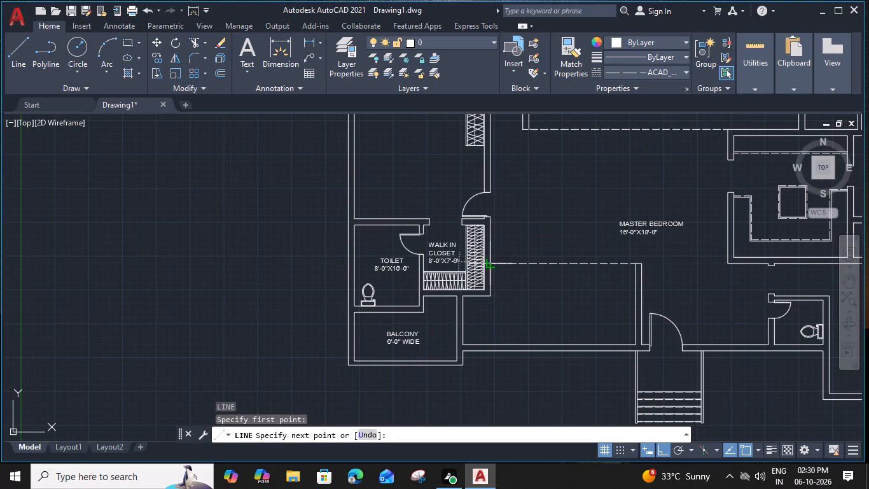
key("Escape")
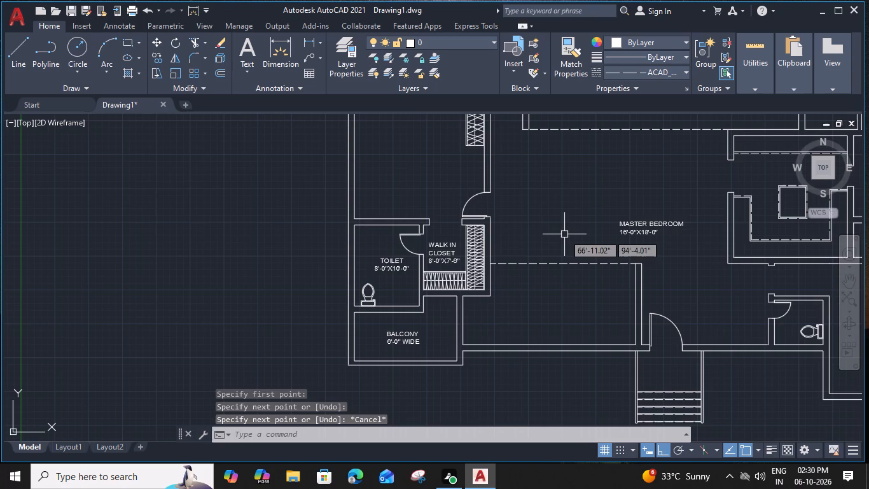
Measure the open area between the living room's dashed boundary and the new dashed line.
key("m")
type("EA")
key("space")
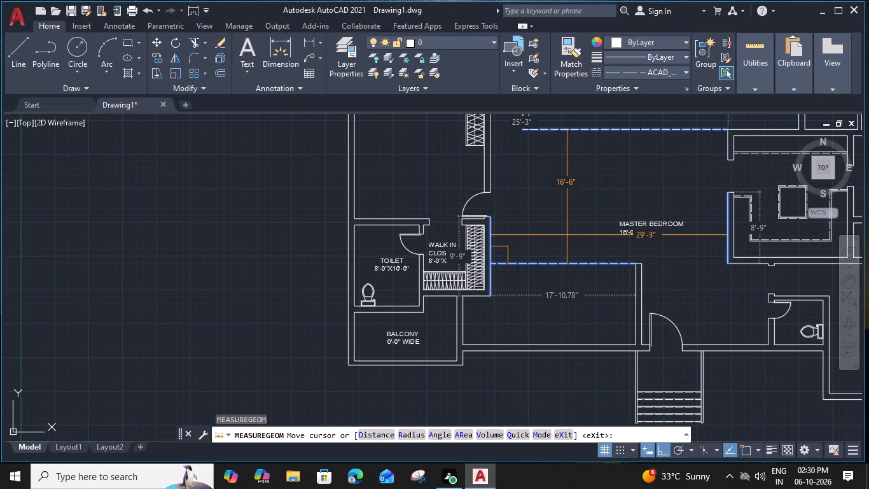
key("Escape")
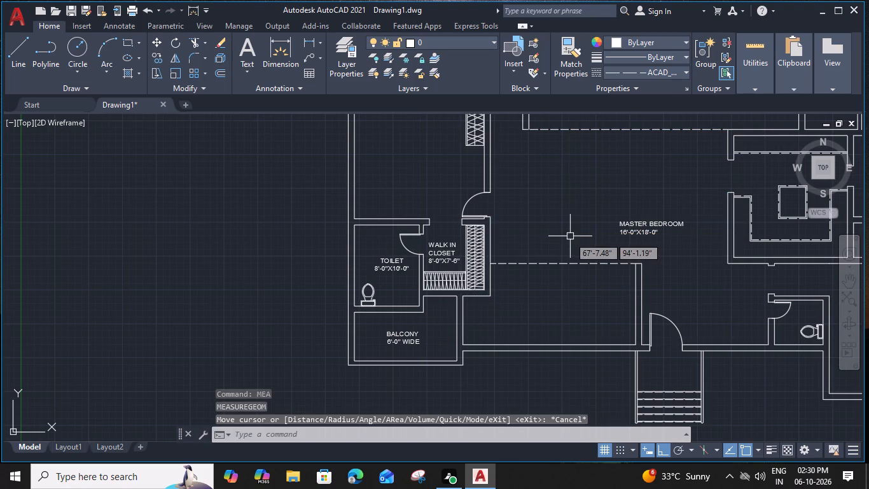
Extend the inner line of the living room's west wall south to the new dashed line.
key("e")
key("x")
key("space")
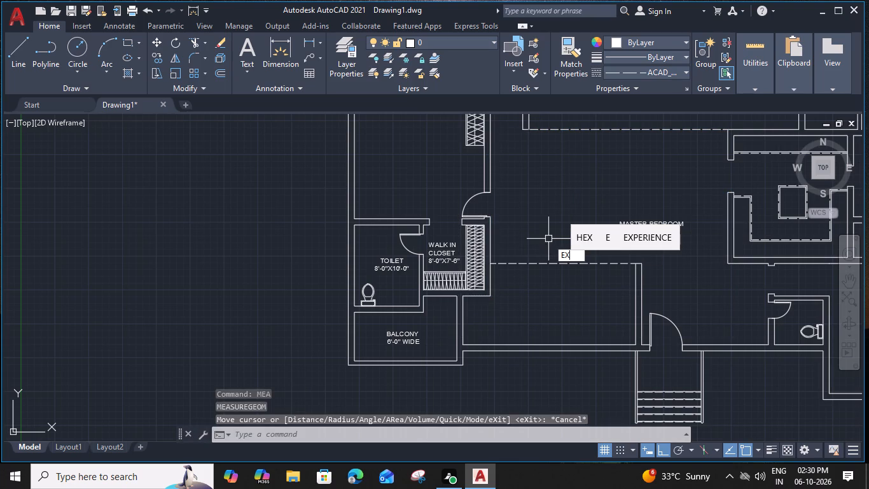
left_click(531, 116)
key("Escape")
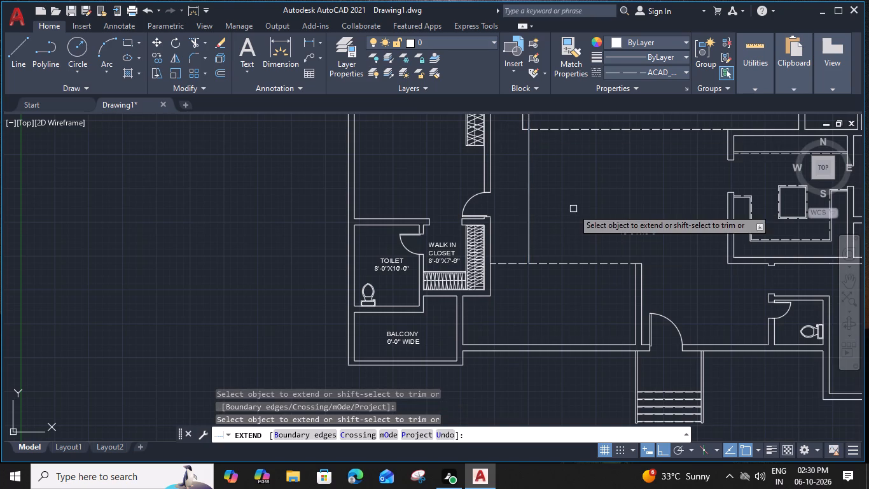
Measure the length and width of the area now bounded by the extended wall line.
type("MEA")
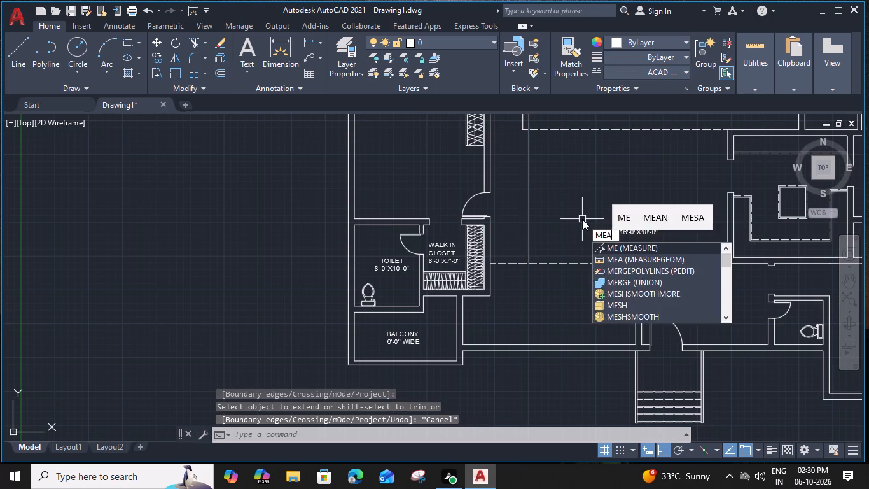
key("space")
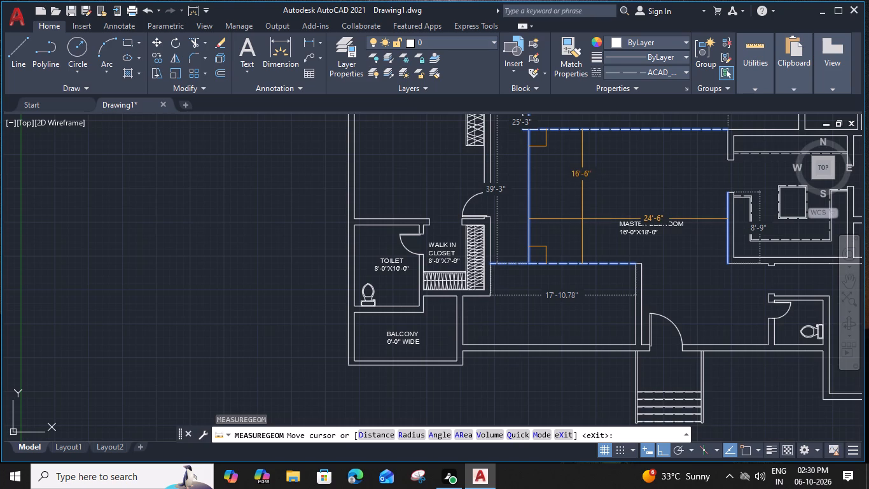
key("Escape")
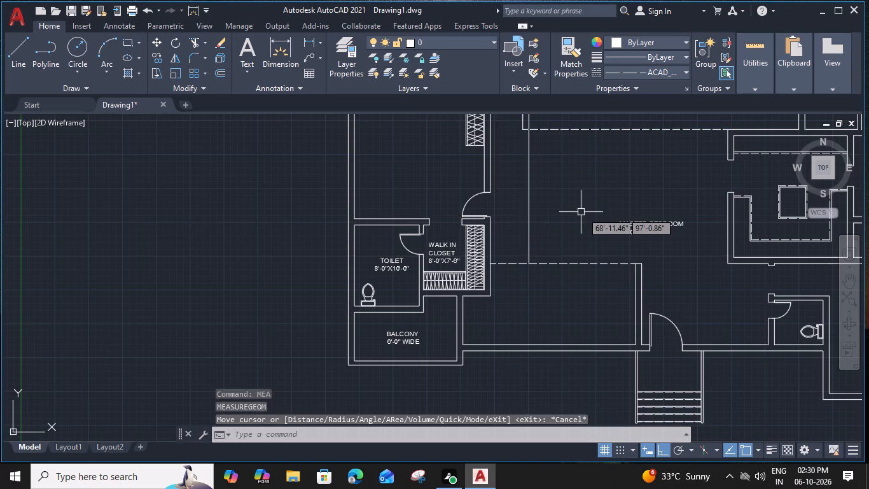
Change the dimensions line of the MASTER BEDROOM label in the open area to 16'-6"X24'-0".
double_click(630, 223)
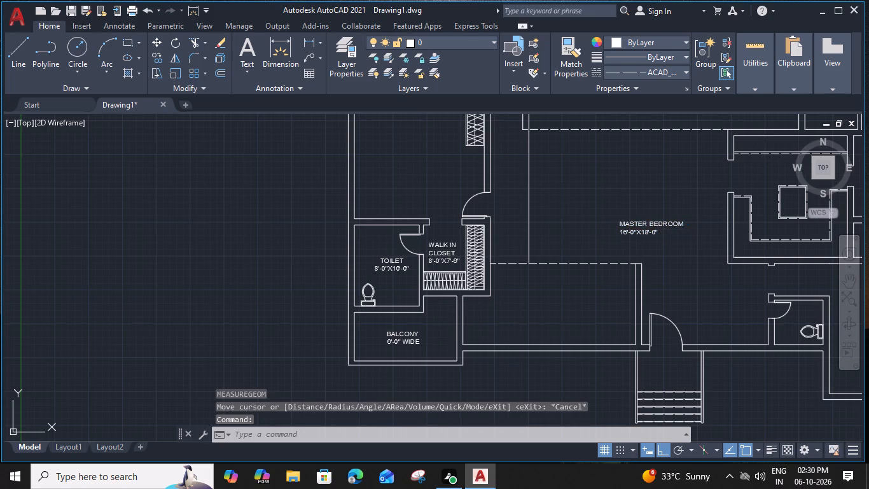
scroll(637, 229, "up", 3)
left_click_drag(629, 235, 620, 235)
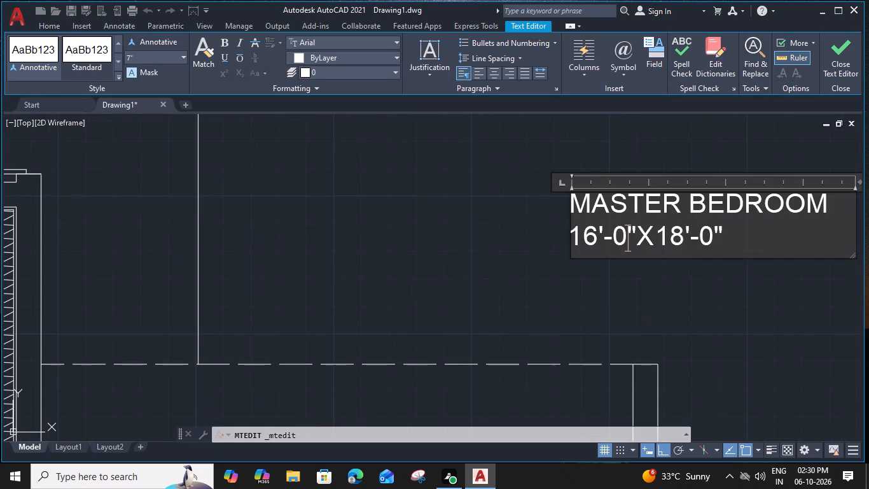
left_click_drag(620, 235, 618, 236)
key("6")
left_click_drag(683, 237, 661, 237)
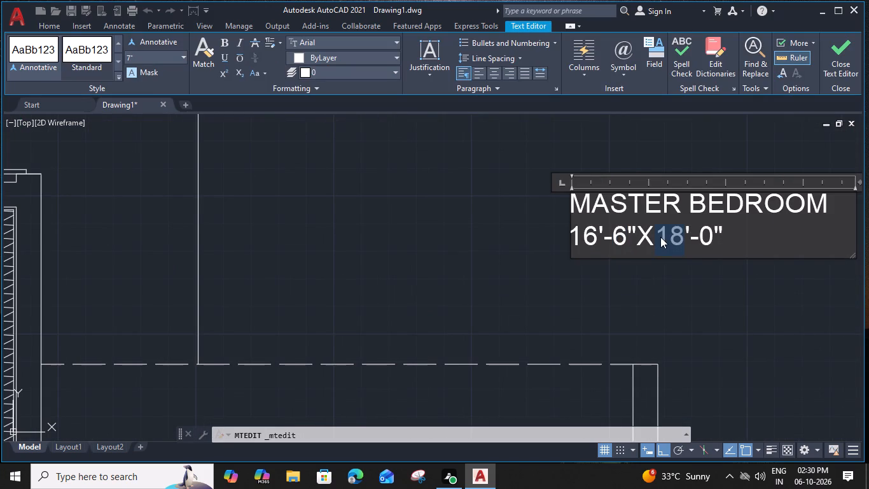
type("24")
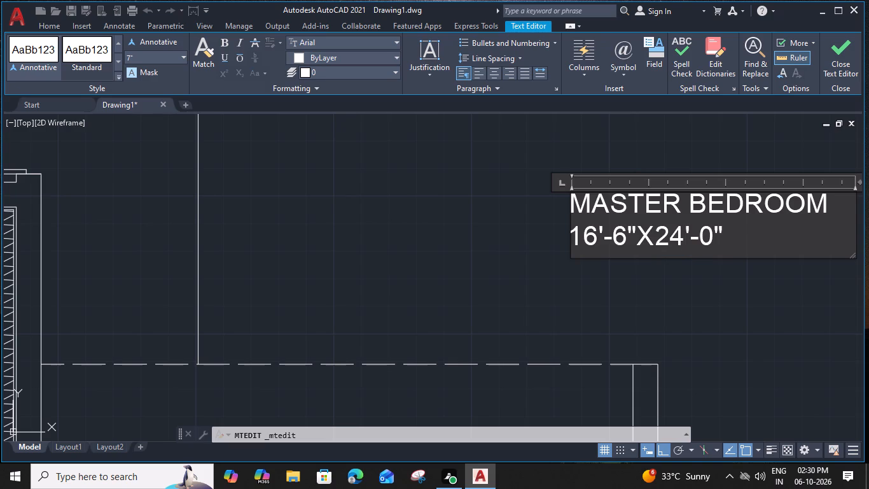
Replace MASTER BEDROOM with DINING, narrow the text box to fit, centre the name above its dimensions and finish editing.
scroll(676, 257, "down", 2)
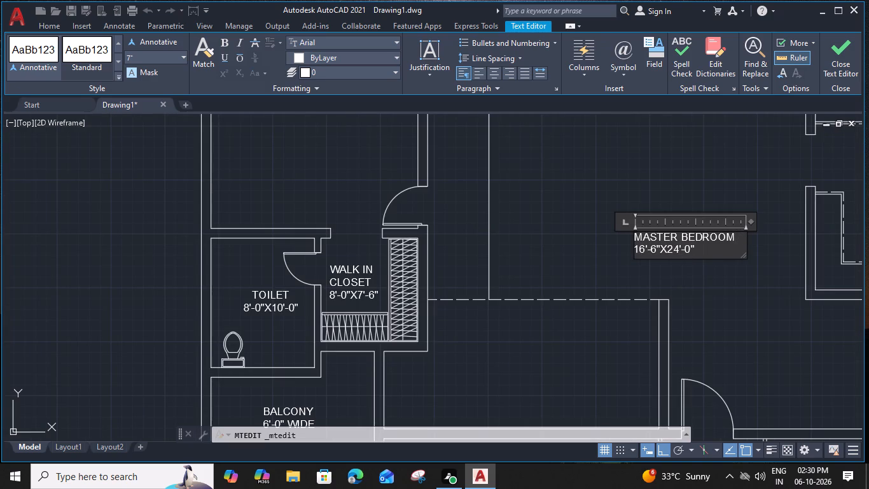
left_click_drag(736, 235, 616, 238)
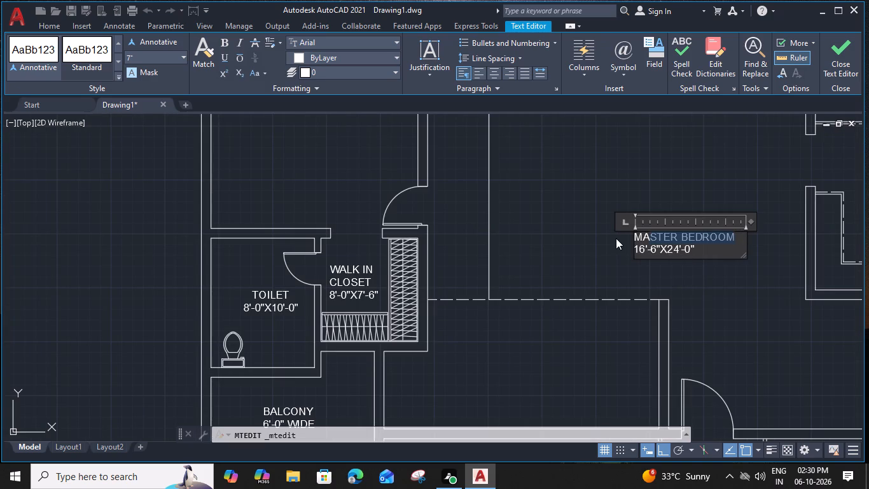
type("DI")
key("n")
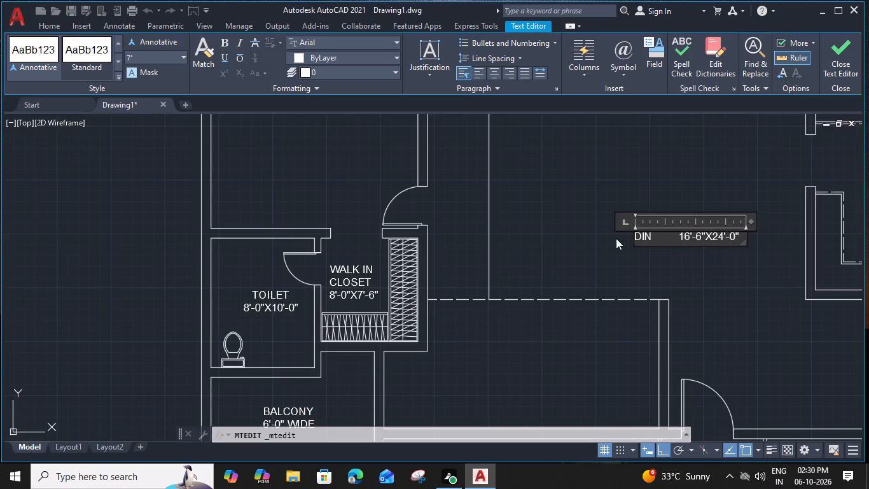
type("ING")
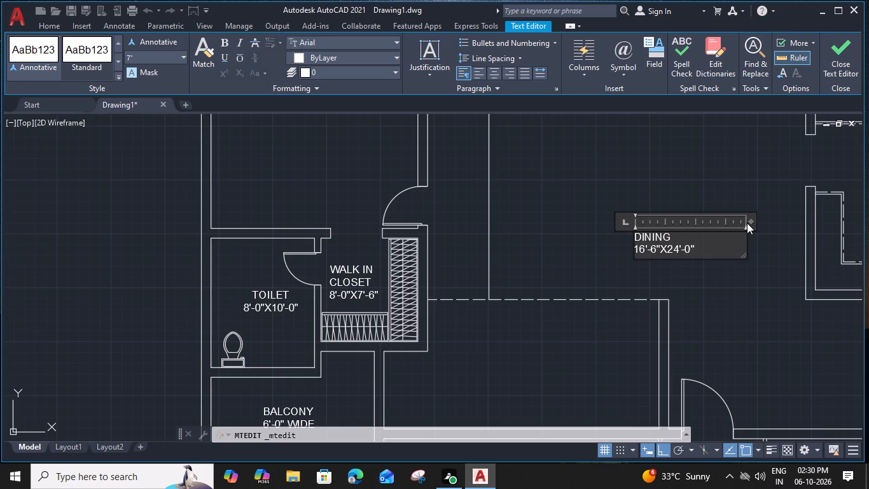
left_click_drag(753, 222, 702, 226)
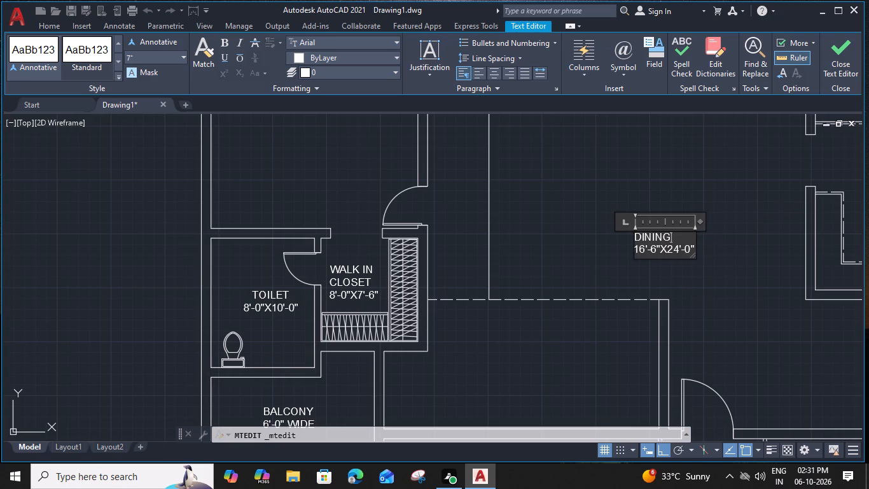
left_click(636, 238)
key("space")
key("space")
key("space")
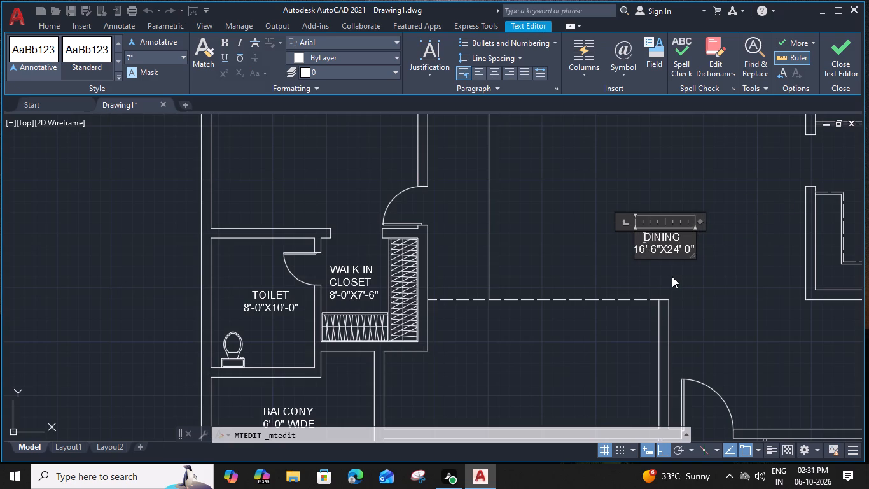
left_click(672, 276)
Remove the extended west wall line south of the wall stub and the dashed boundary line at the dining area's south edge.
scroll(672, 263, "down", 1)
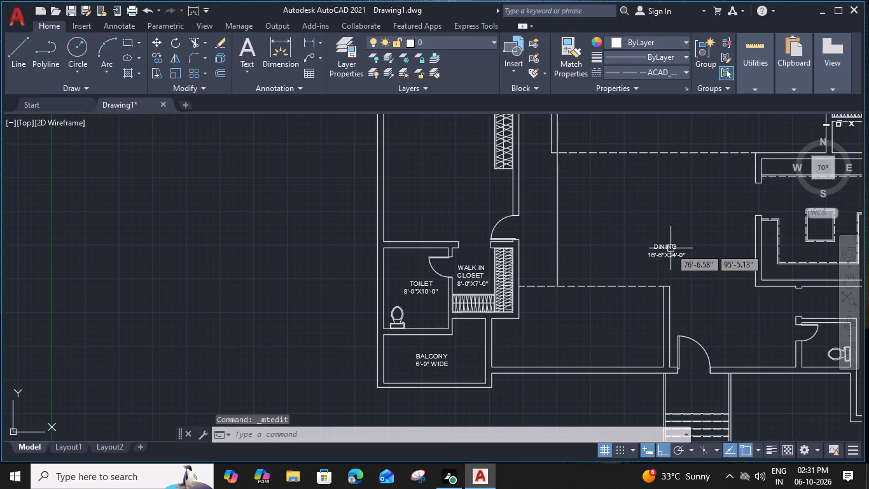
middle_click_drag(660, 236, 661, 243)
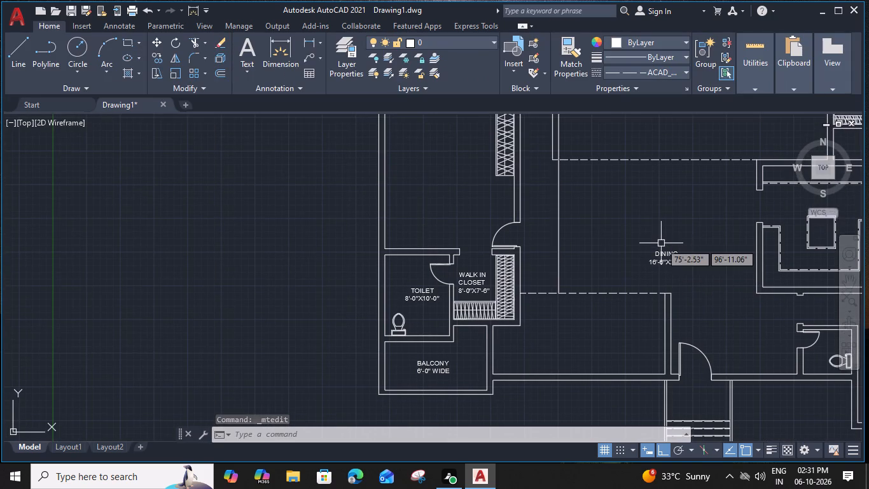
key("r")
key("Escape")
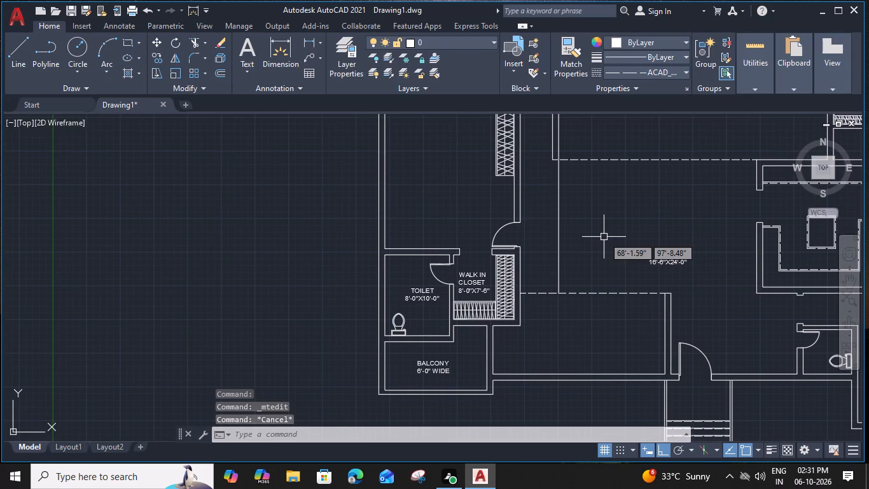
type("EX")
key("space")
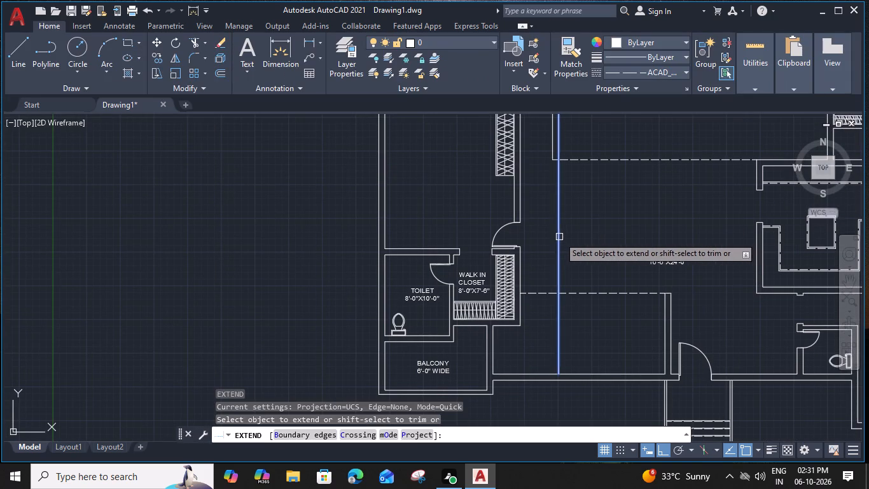
left_click(559, 237)
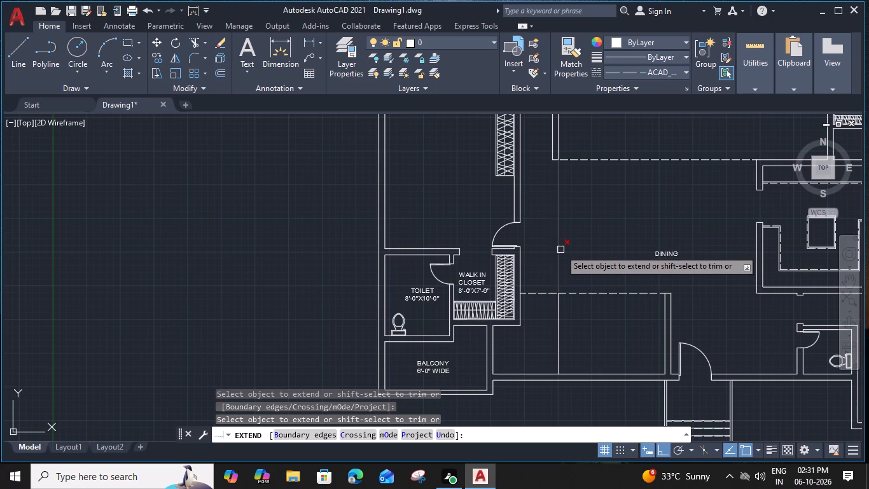
left_click(559, 249, "shift")
left_click(557, 315, "shift")
left_click(579, 294, "shift")
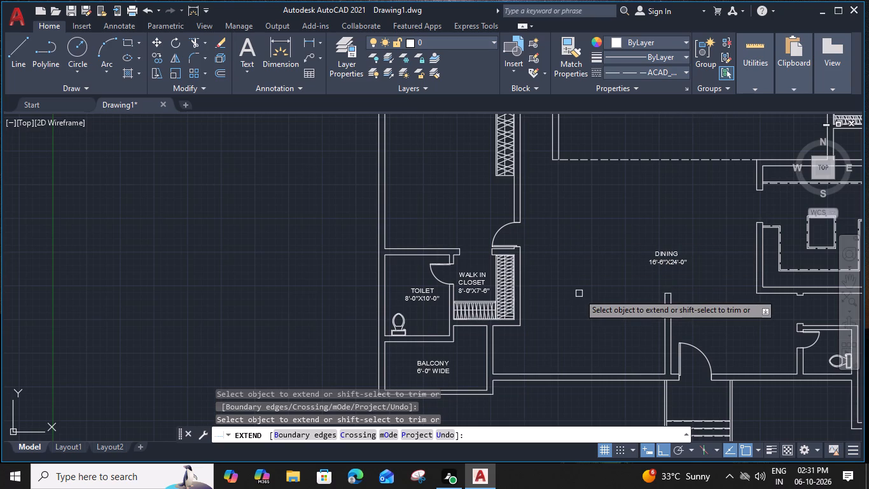
key("Escape")
Move the DINING label straight west toward the middle of the open area.
left_click(665, 255)
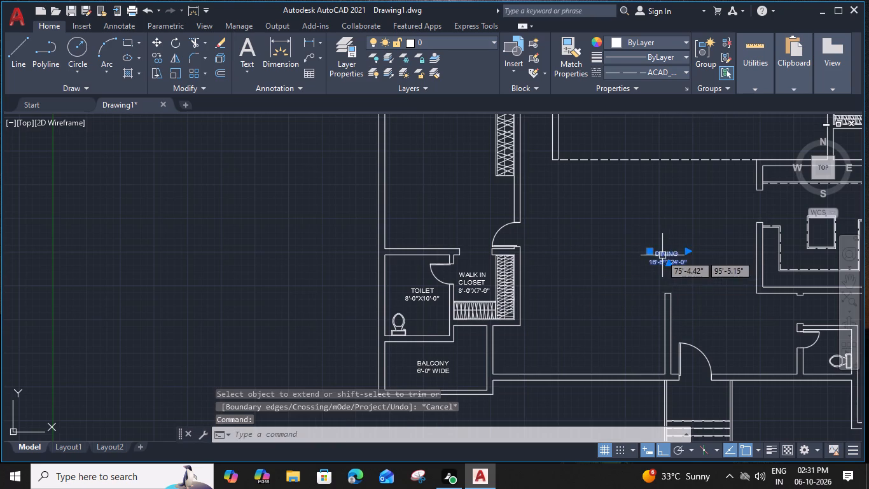
type("M")
key("space")
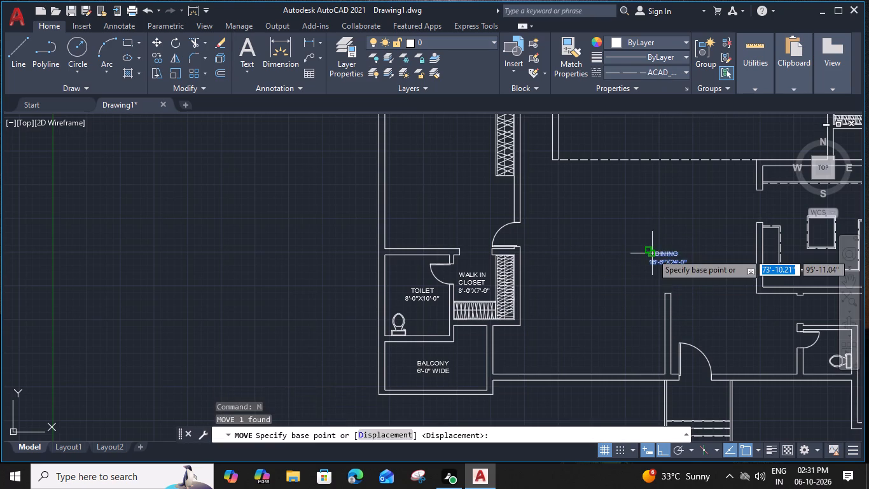
left_click(652, 253)
left_click(607, 256)
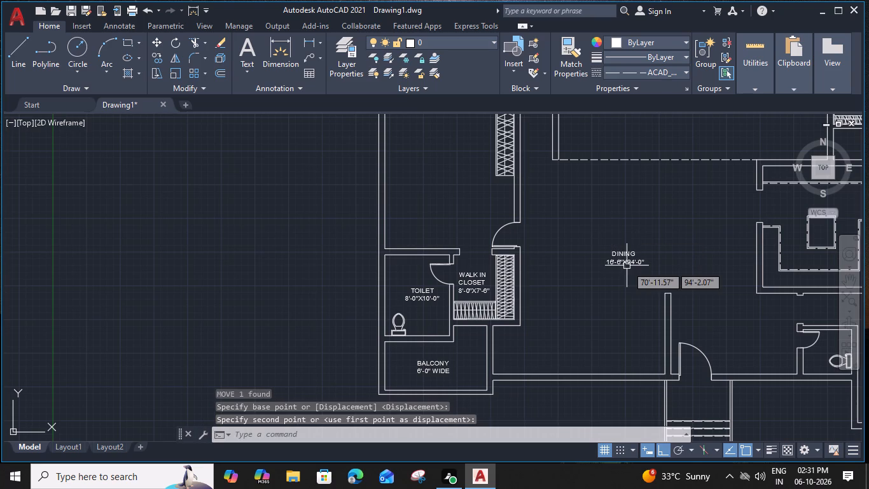
Trim away the dashed line between the west wall stub and the kitchen wall, north of the DINING label.
key("t")
key("r")
key("space")
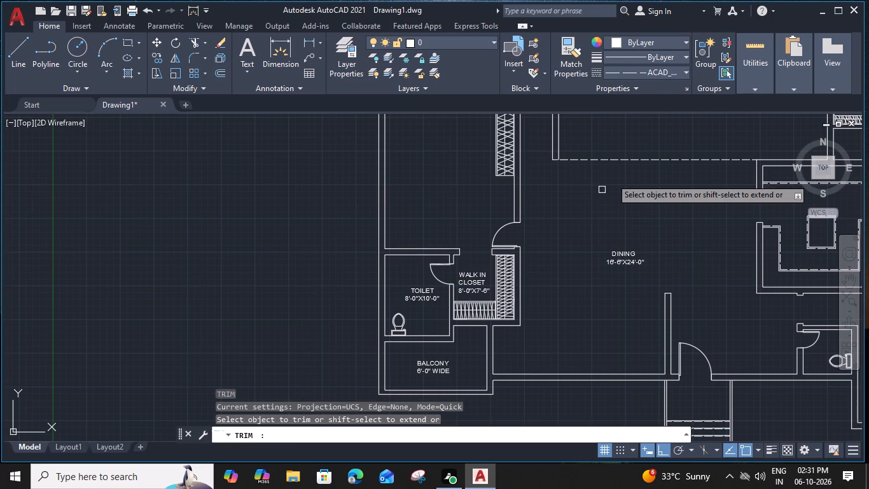
left_click(637, 158)
key("Escape")
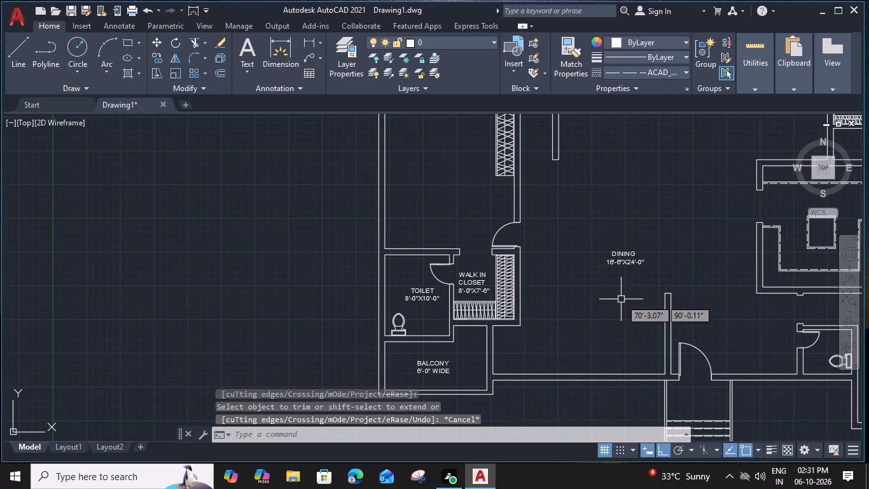
Move the DINING label slightly north within the open area.
middle_click_drag(621, 299, 615, 264)
scroll(611, 251, "down", 2)
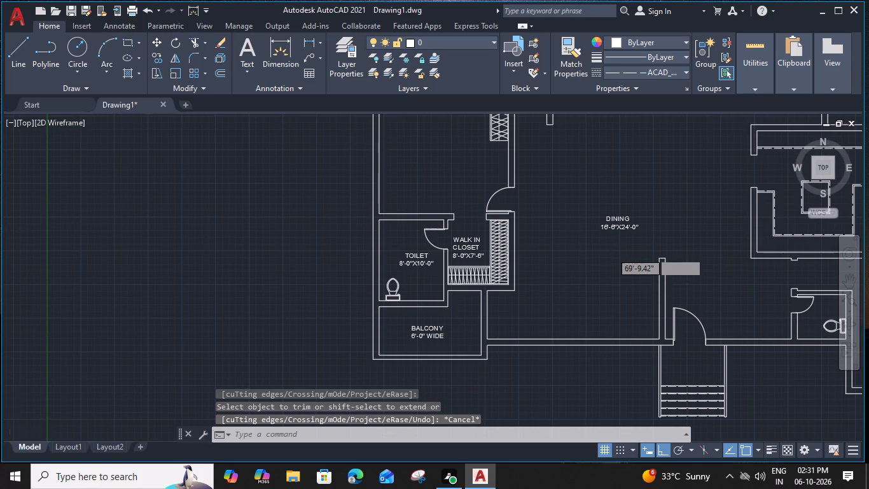
middle_click_drag(611, 260, 611, 273)
scroll(611, 253, "up", 2)
left_click(611, 253)
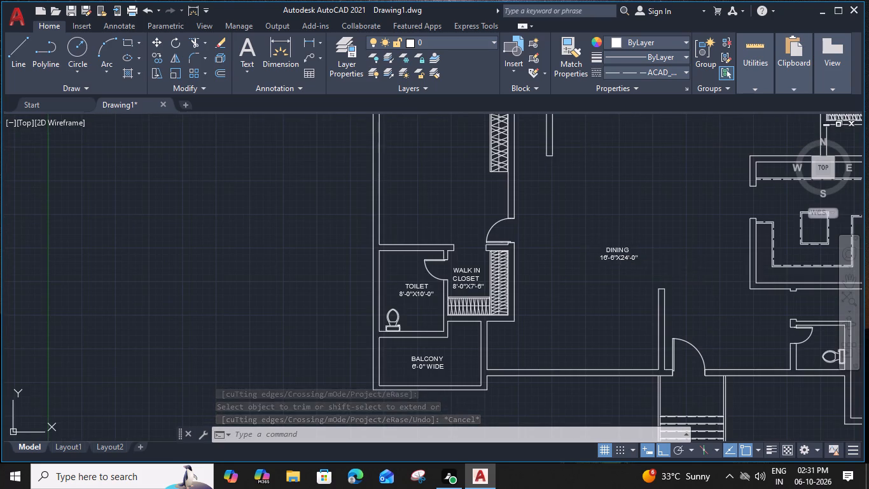
type("M")
key("space")
left_click(607, 249)
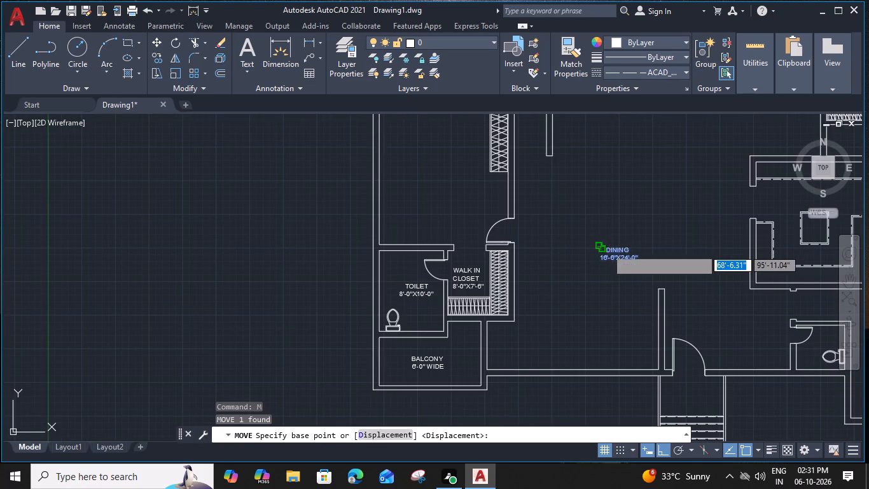
left_click(603, 223)
Copy the DINING label straight south into the lower open area beside the short wall near the entrance door.
left_click(604, 230)
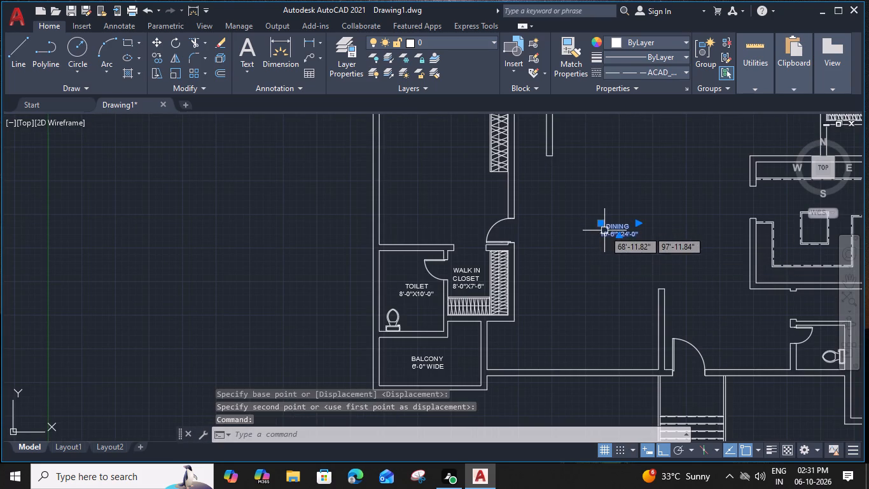
type("CO")
key("space")
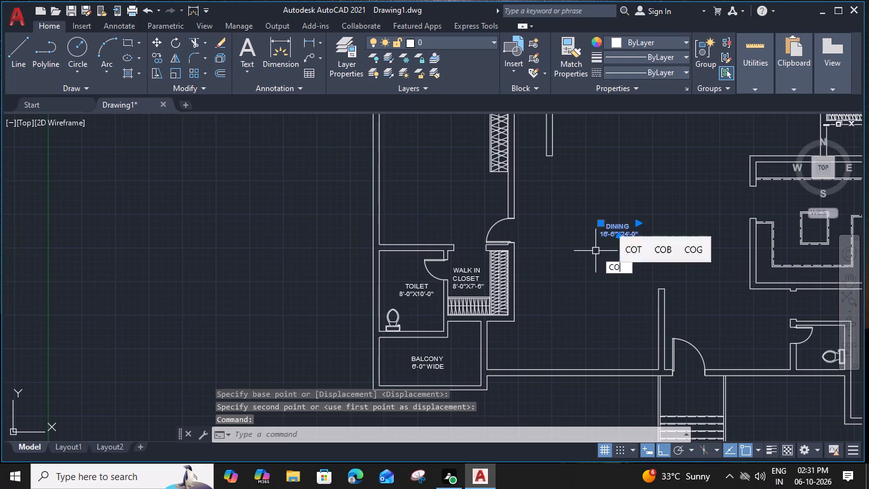
left_click(599, 239)
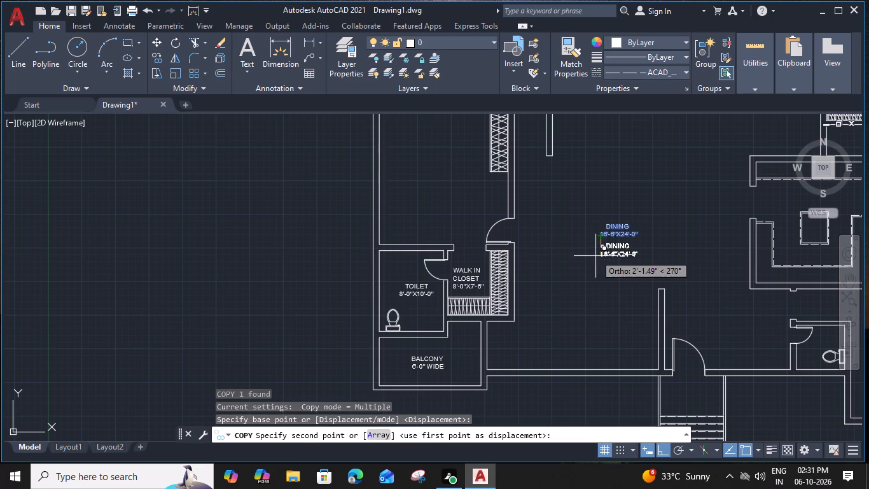
left_click(585, 332)
key("Escape")
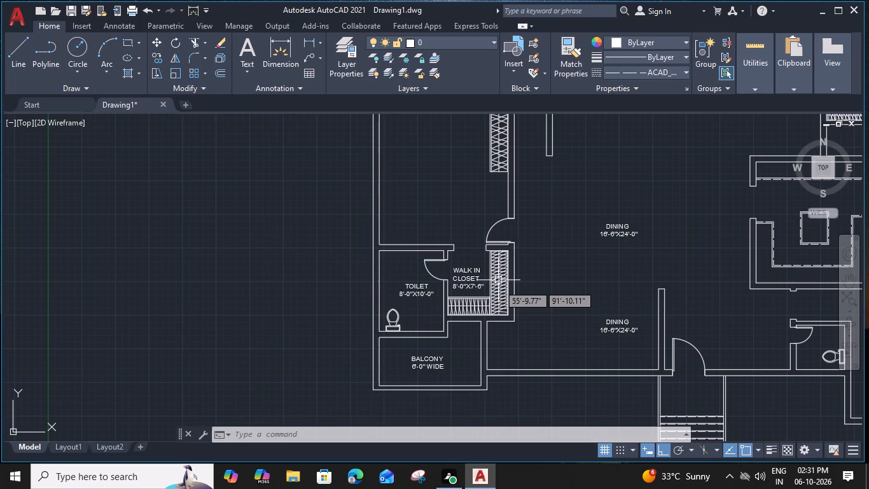
Move the copied lower label west toward the middle of the lower open area.
scroll(608, 327, "up", 1)
left_click(602, 334)
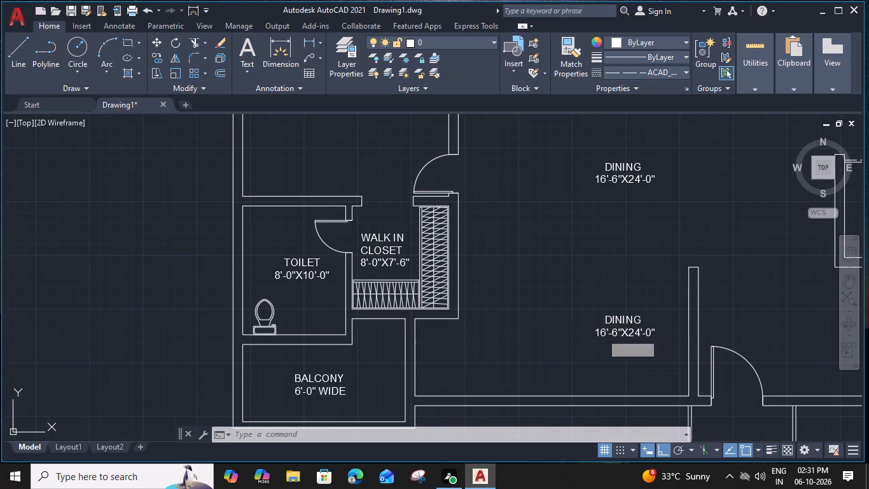
type("M")
key("space")
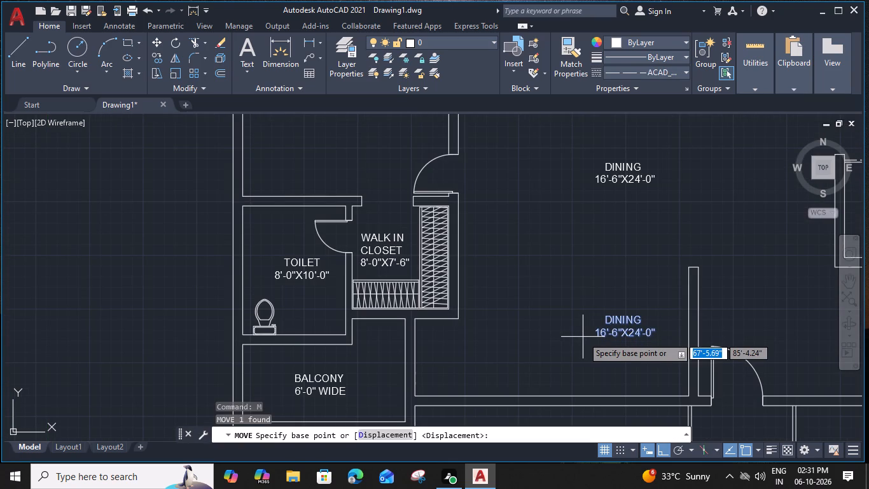
left_click(595, 336)
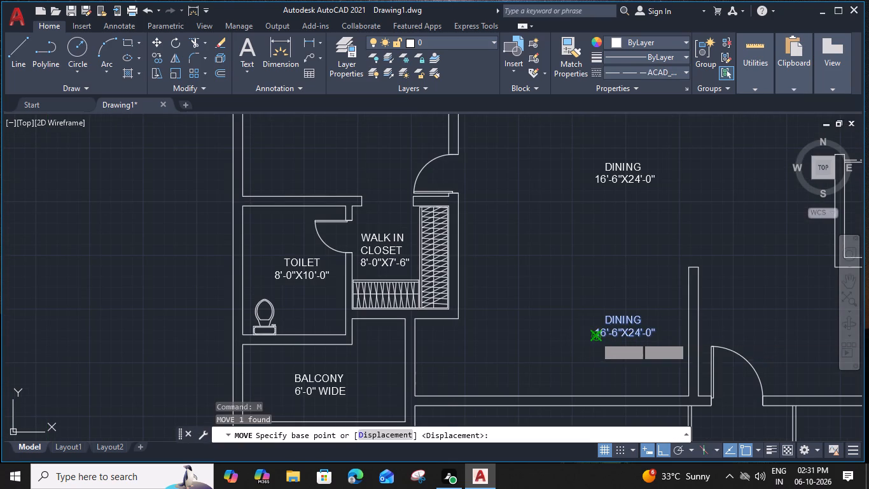
left_click(513, 337)
Replace DINING in the lower label with FAMILY LOUNGE, widen the text box so the name fits one line, and finish editing.
left_click(524, 334)
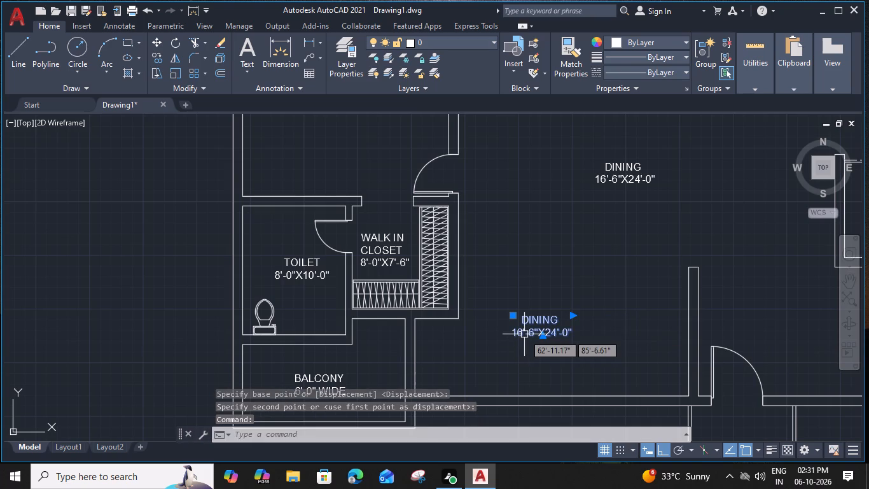
scroll(524, 334, "up", 1)
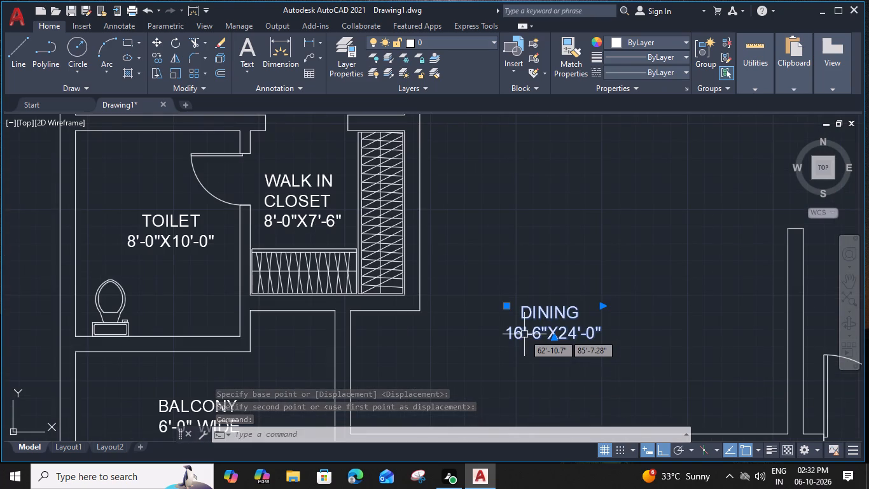
double_click(525, 334)
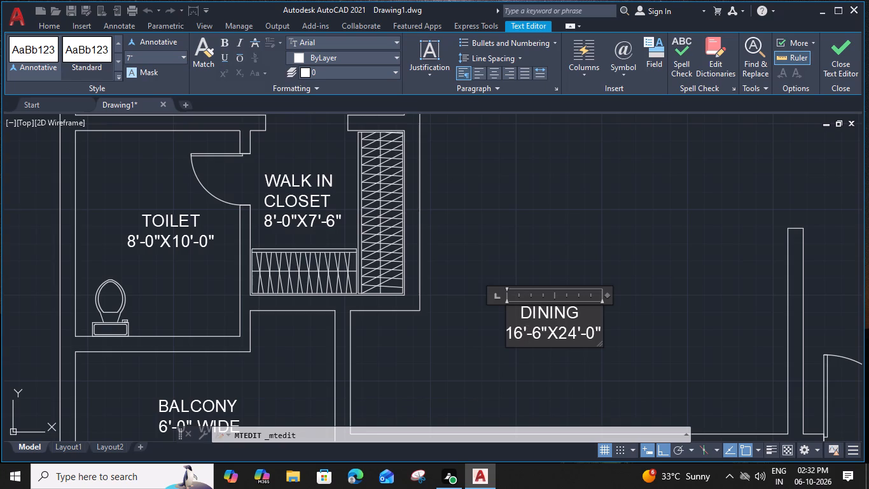
left_click_drag(577, 317, 509, 321)
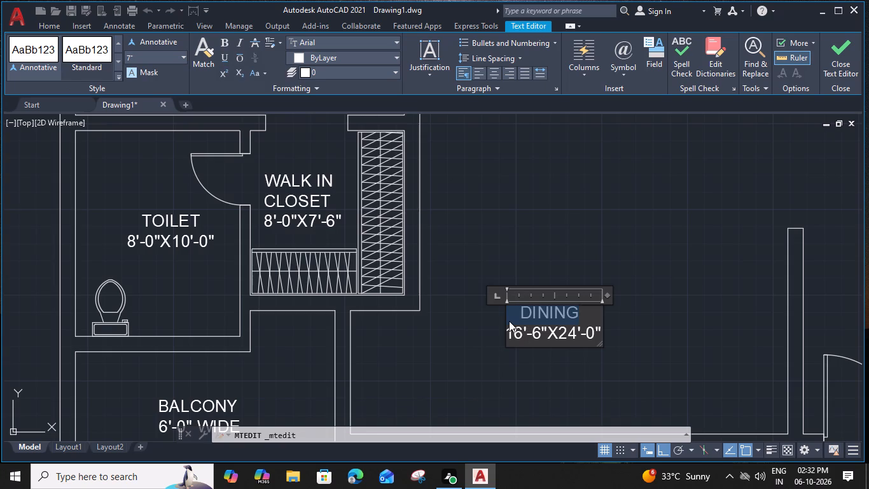
type("FA")
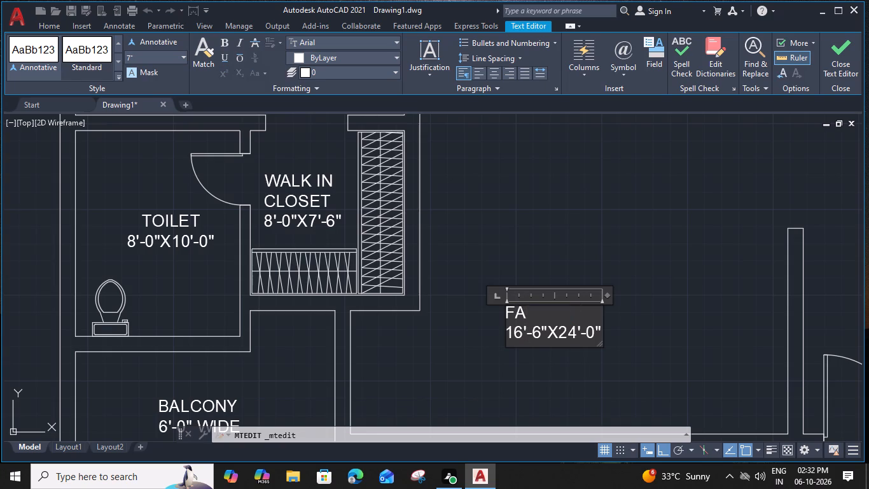
type("MIL")
type("Y")
key("space")
type("LO")
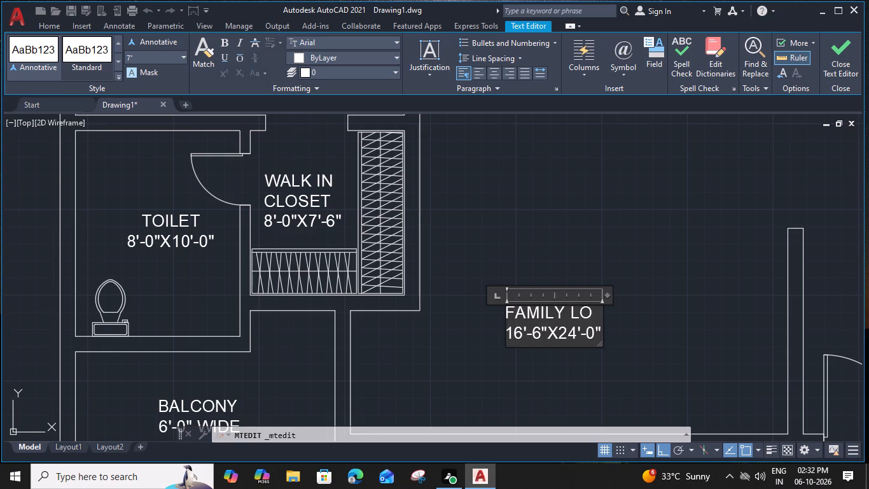
type("UNGE")
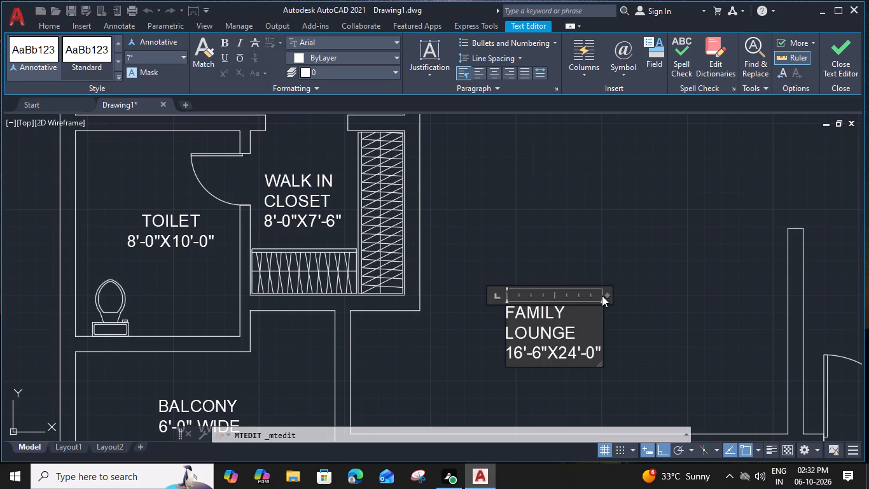
left_click_drag(608, 295, 656, 296)
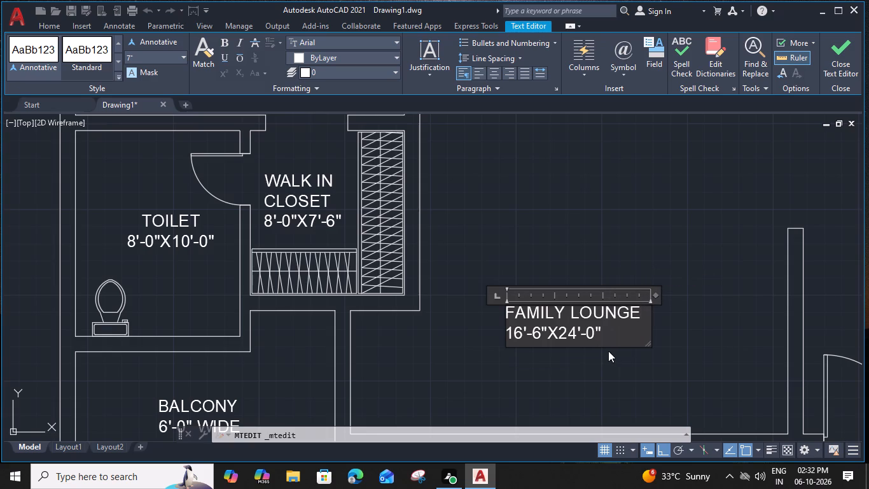
key("Escape")
left_click(702, 244)
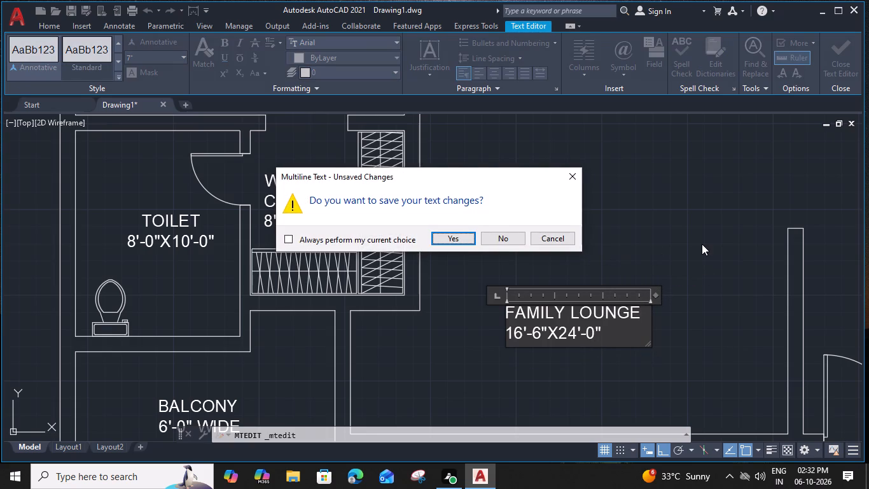
left_click(574, 169)
left_click(681, 245)
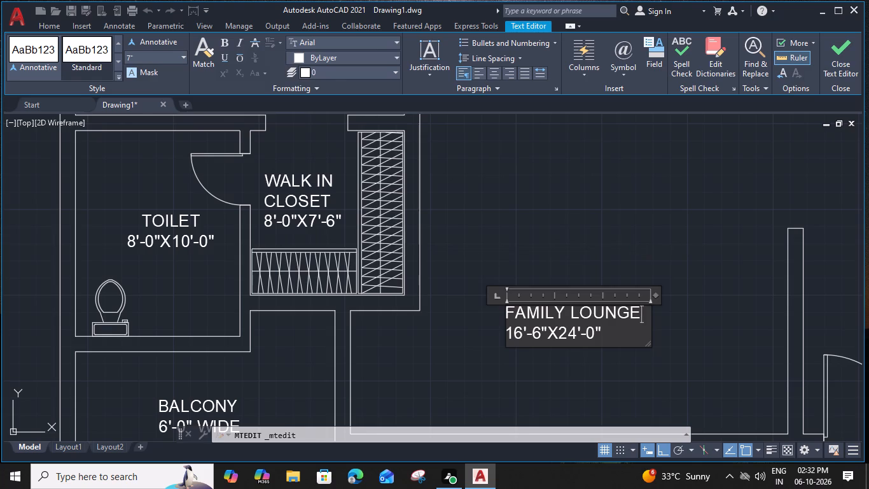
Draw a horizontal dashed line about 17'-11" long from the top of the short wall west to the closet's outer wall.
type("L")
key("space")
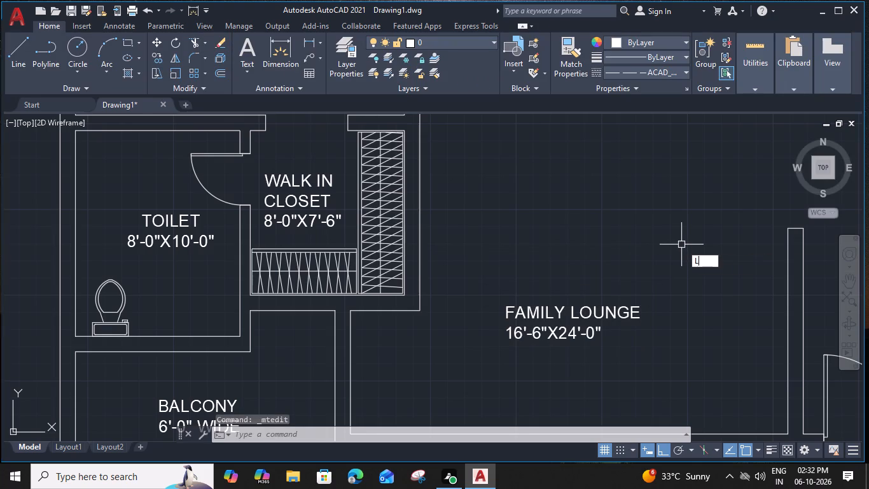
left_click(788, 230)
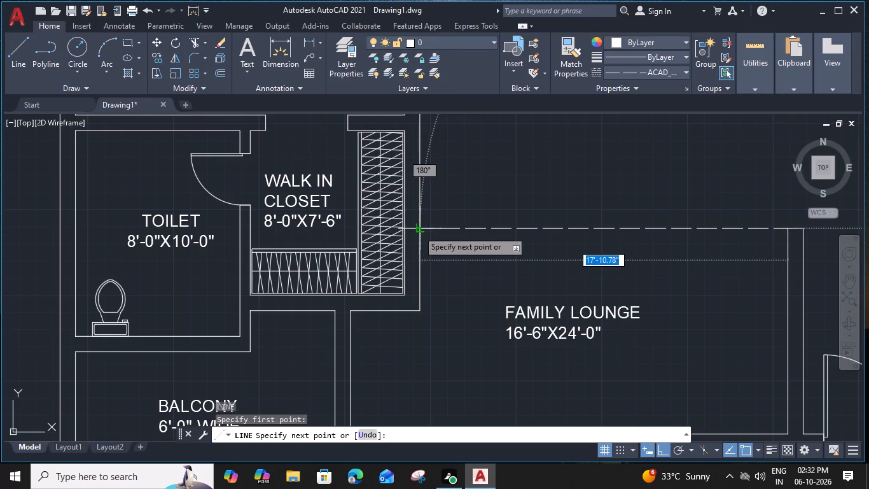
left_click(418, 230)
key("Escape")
Measure the width and depth of the family lounge area enclosed by the dashed line.
key("m")
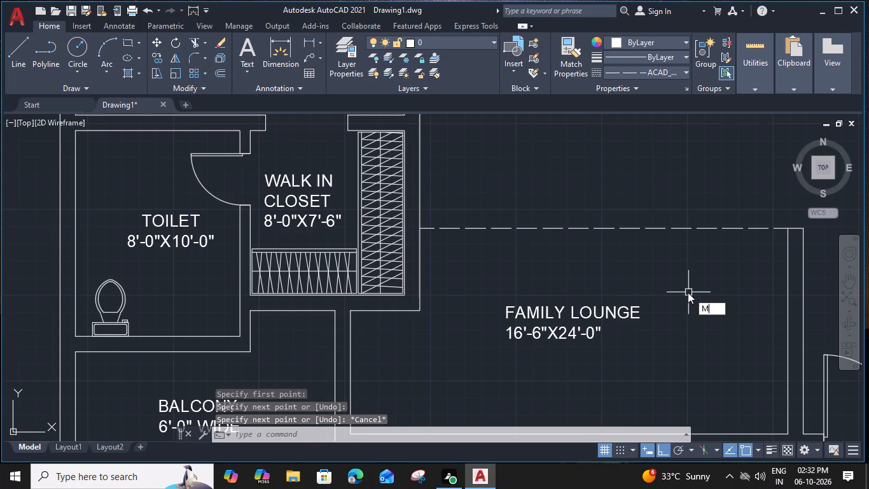
type("EA")
key("space")
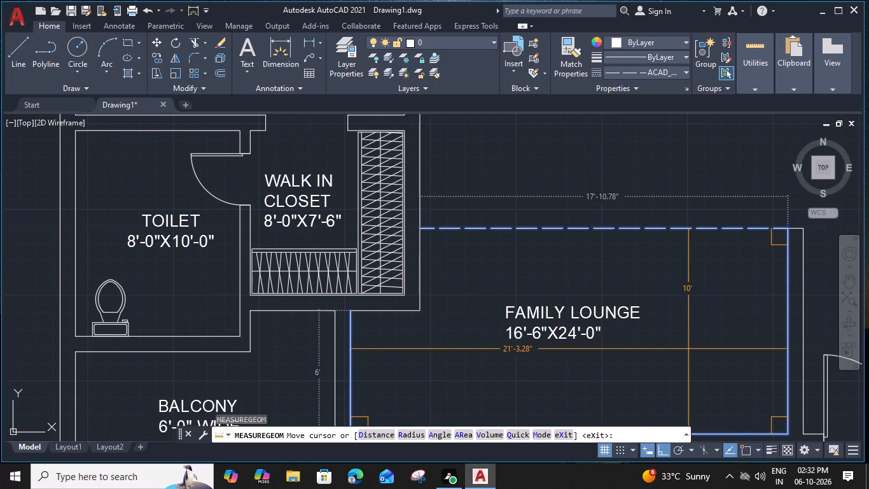
key("Escape")
Set the first dimension in the FAMILY LOUNGE label to 21'-3" and finish editing.
double_click(553, 320)
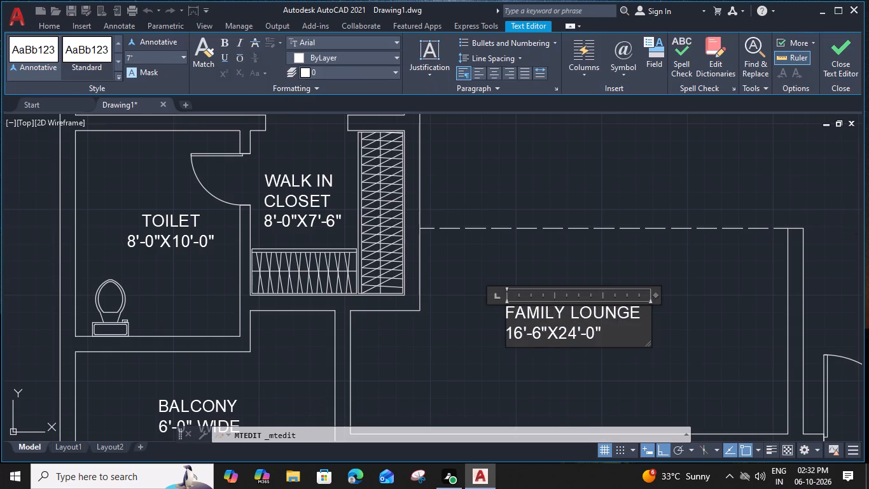
left_click_drag(520, 337, 509, 337)
type("21")
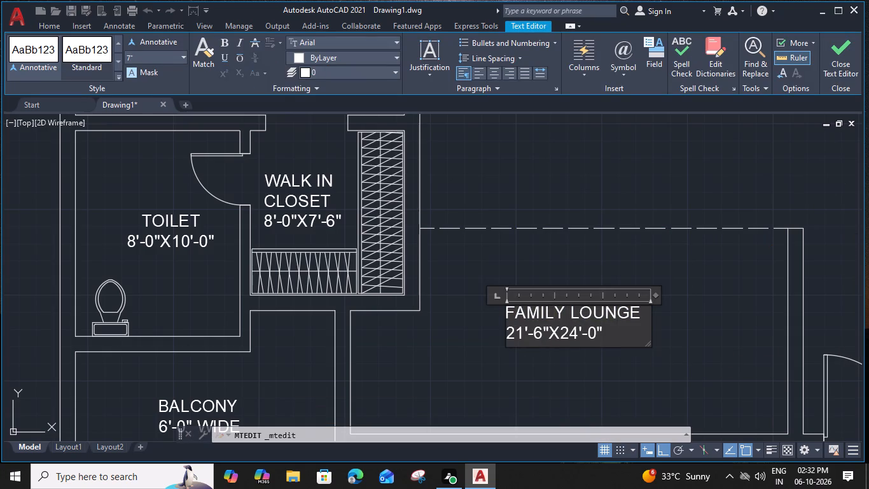
left_click_drag(541, 330, 534, 330)
key("3")
left_click(700, 345)
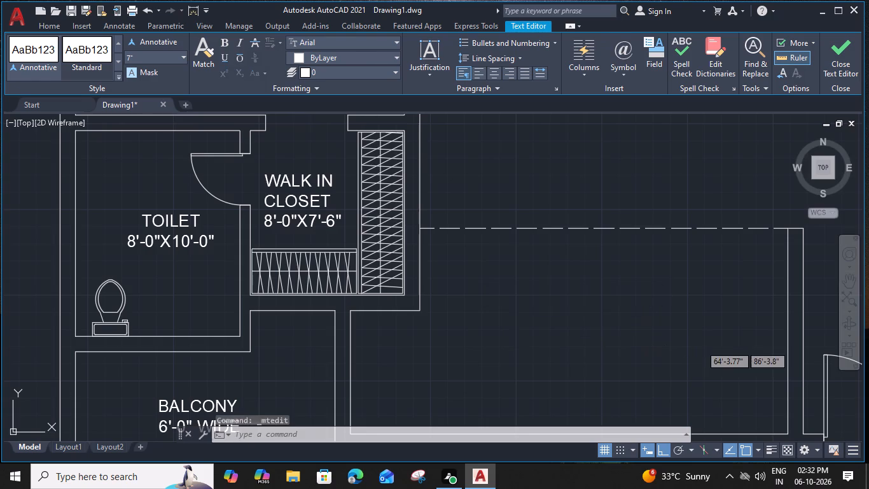
Measure the family lounge area's dimensions again.
key("m")
type("EA")
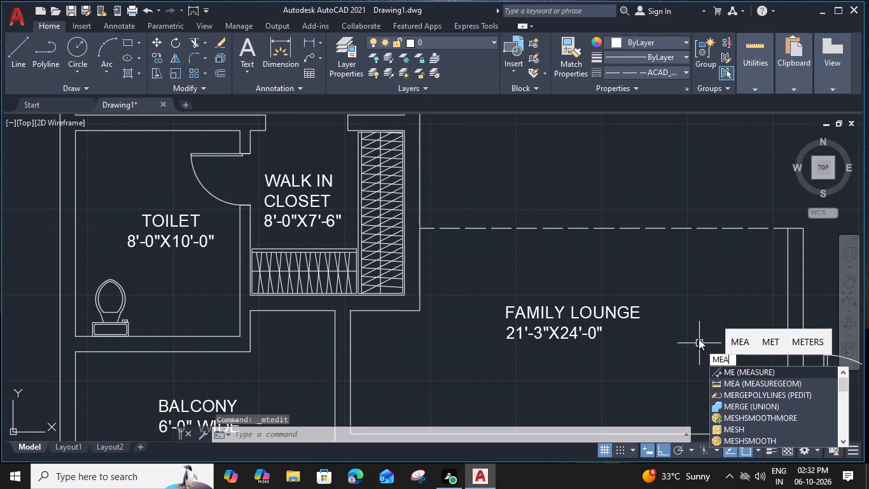
key("space")
key("Escape")
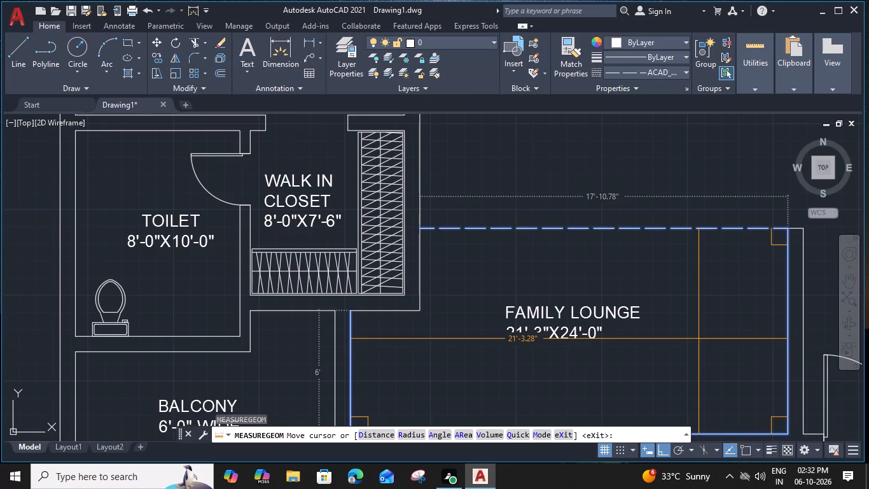
Set the FAMILY LOUNGE label's second dimension to 10'-0", try to indent the dimension line with leading spaces, and finish editing.
double_click(601, 317)
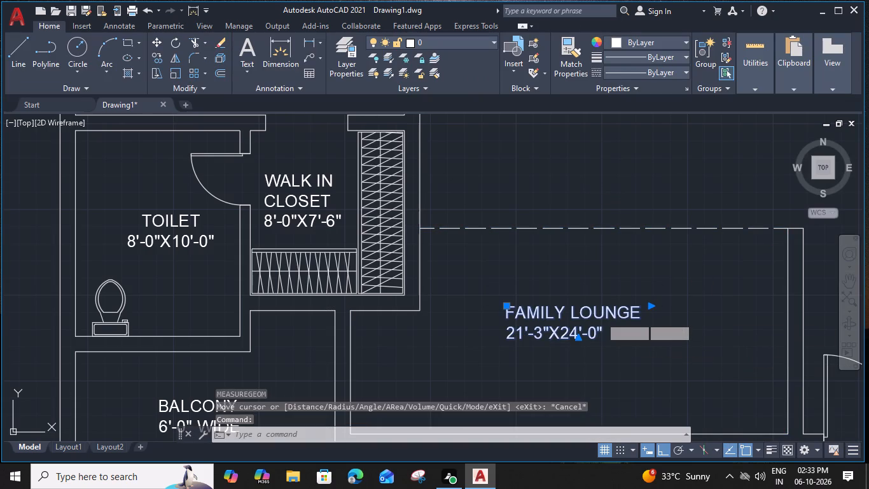
scroll(563, 341, "up", 2)
left_click_drag(601, 329, 573, 330)
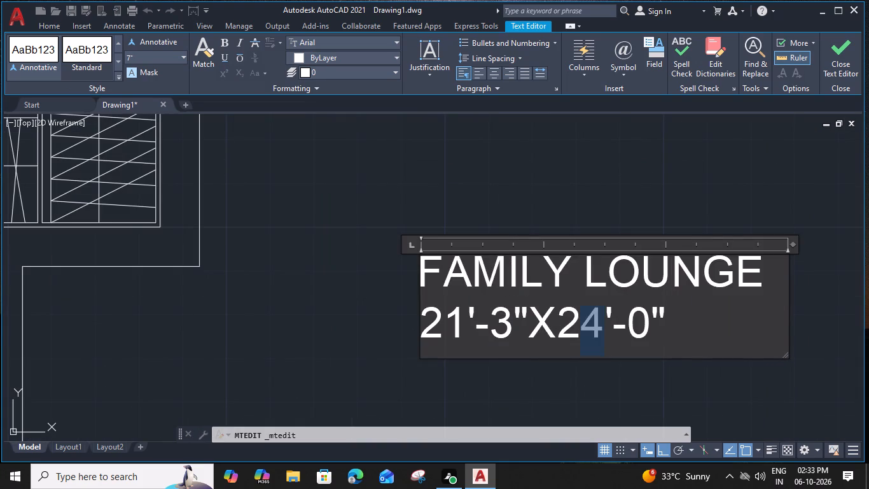
left_click_drag(573, 330, 562, 332)
type("10")
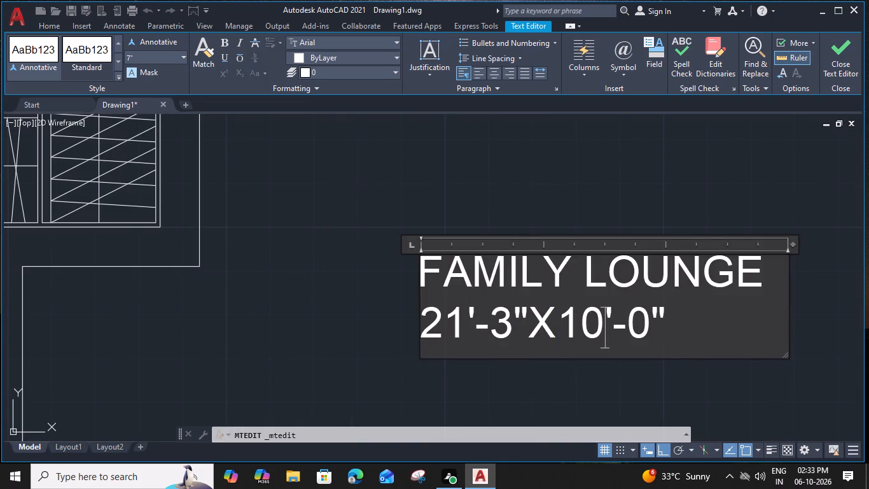
left_click(430, 329)
key("space")
key("space")
key("space")
left_click(450, 365)
scroll(450, 365, "down", 3)
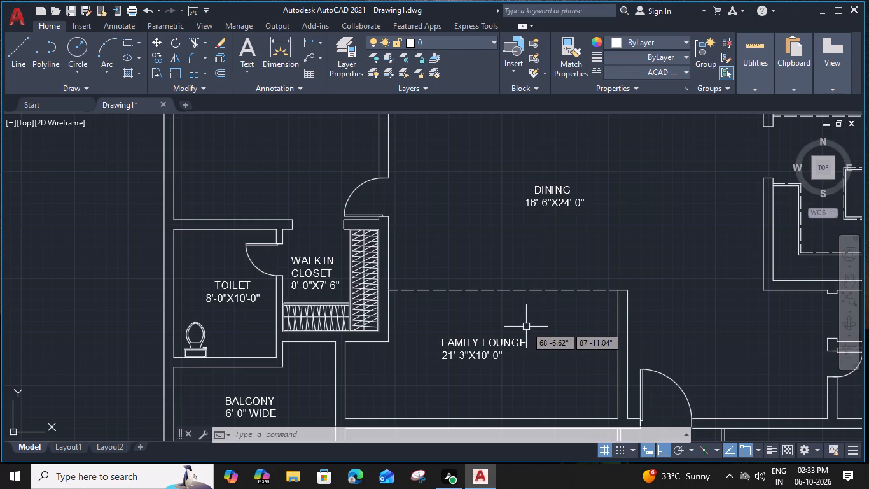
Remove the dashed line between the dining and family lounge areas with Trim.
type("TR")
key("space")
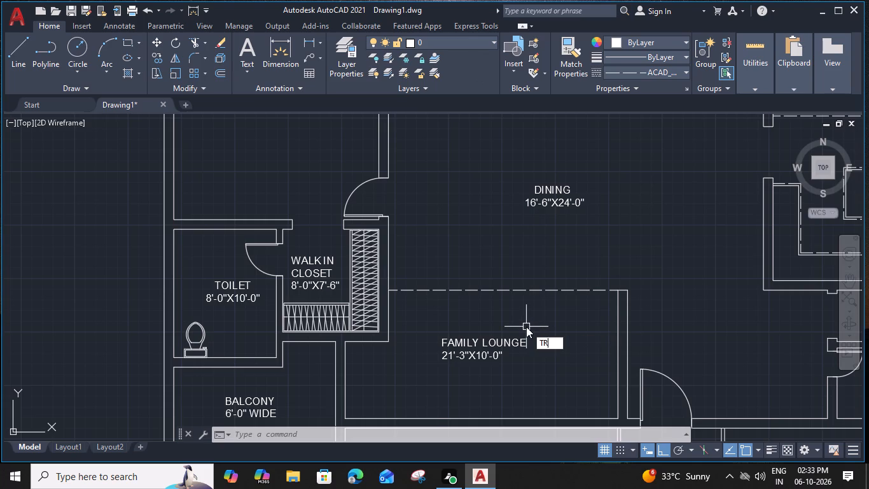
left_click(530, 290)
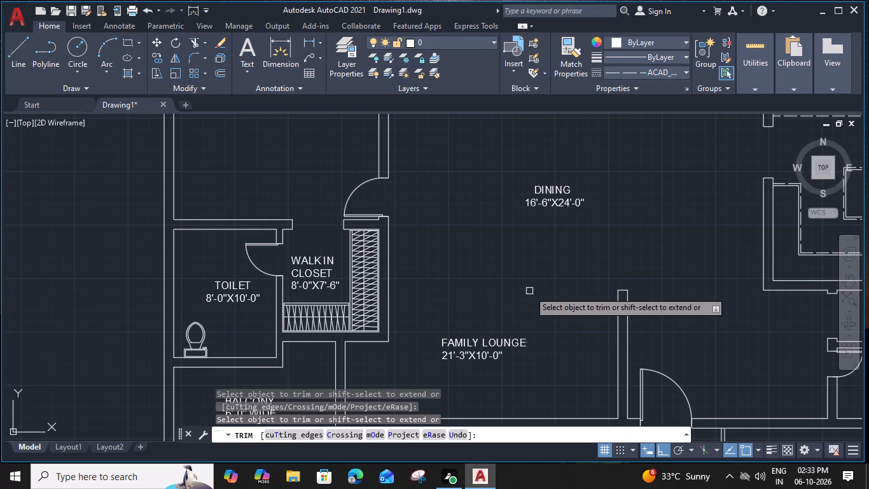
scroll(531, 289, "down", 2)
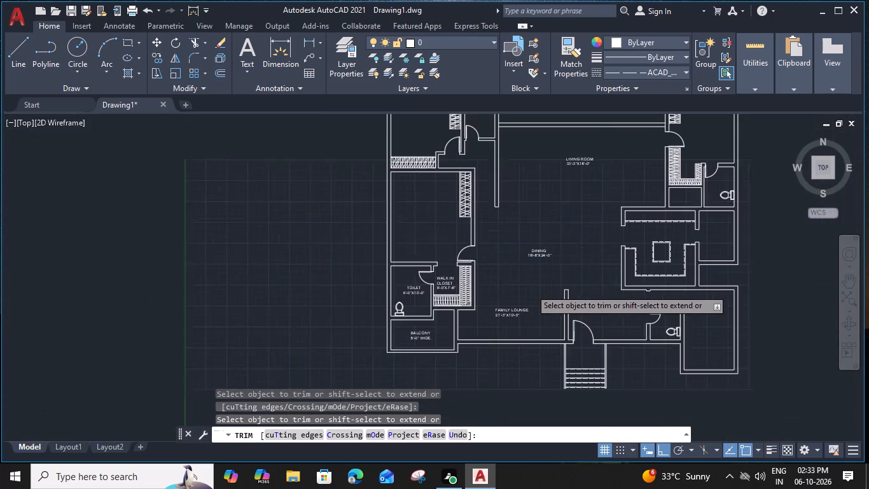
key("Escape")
Copy the FAMILY LOUNGE label about 19'-2" straight east into the area inside the entrance door.
middle_click_drag(610, 297, 559, 280)
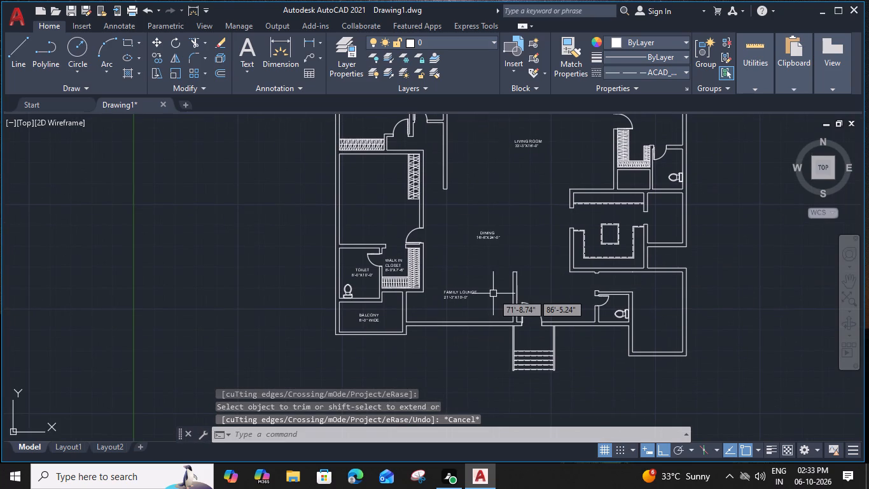
scroll(487, 288, "up", 1)
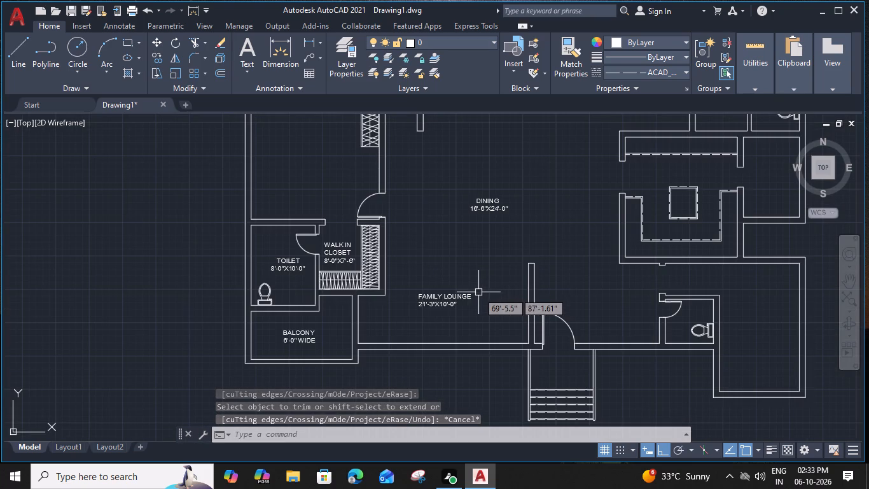
left_click(471, 294)
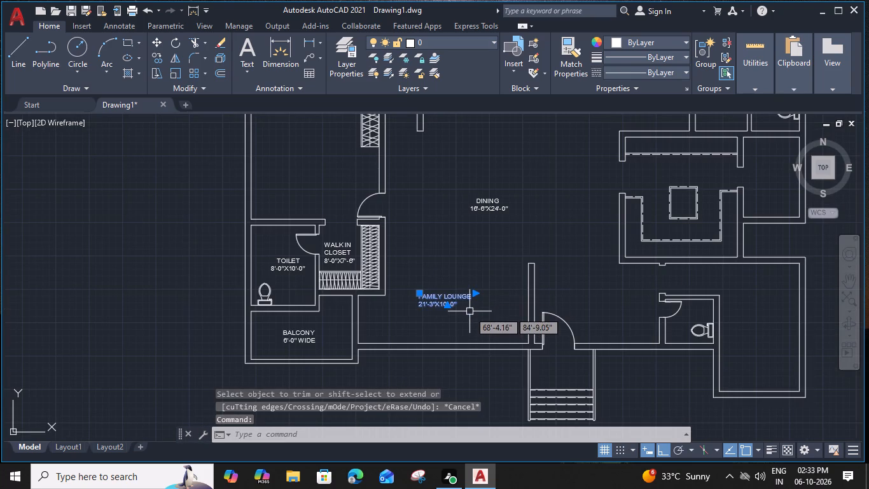
type("CO")
key("space")
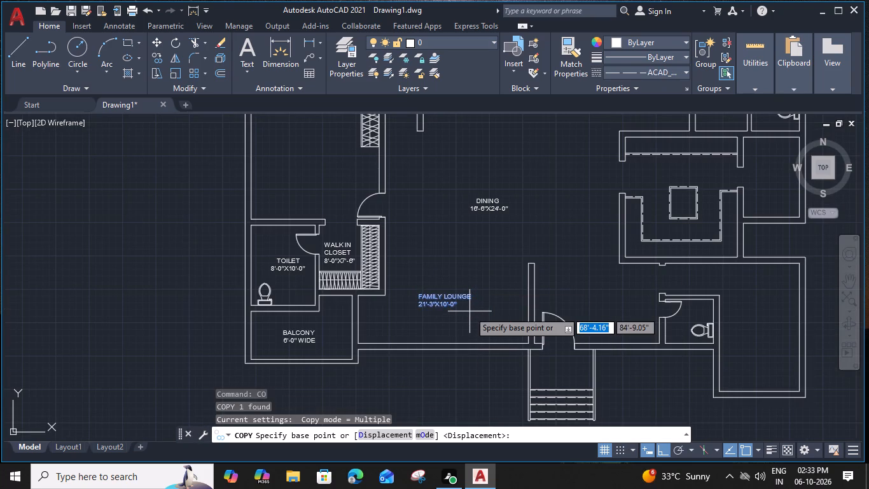
left_click(471, 293)
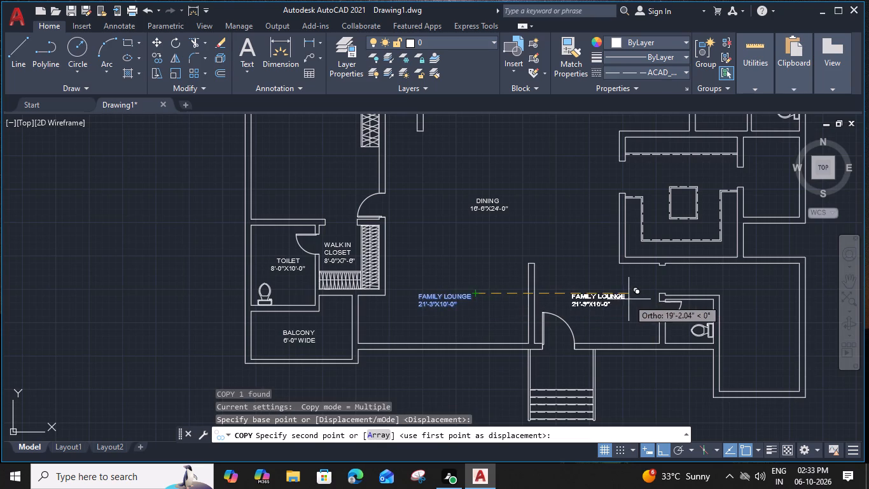
left_click(629, 299)
key("Escape")
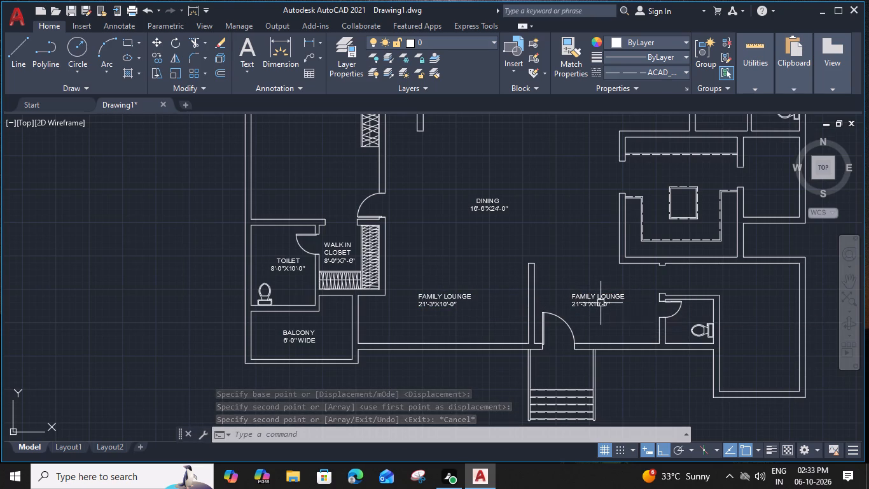
Replace FAMILY LOUNGE in the copied label with FOYER, narrow the text box to fit the dimension line, and finish editing.
scroll(601, 302, "up", 1)
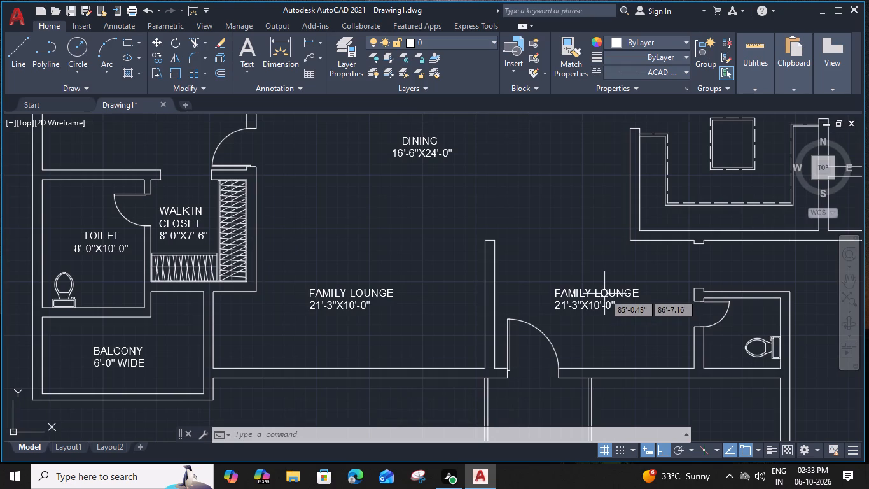
double_click(604, 294)
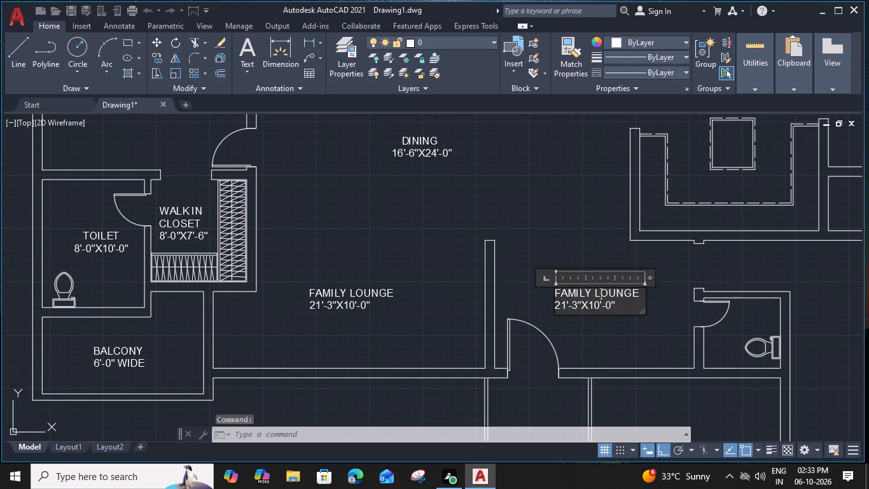
scroll(615, 294, "up", 2)
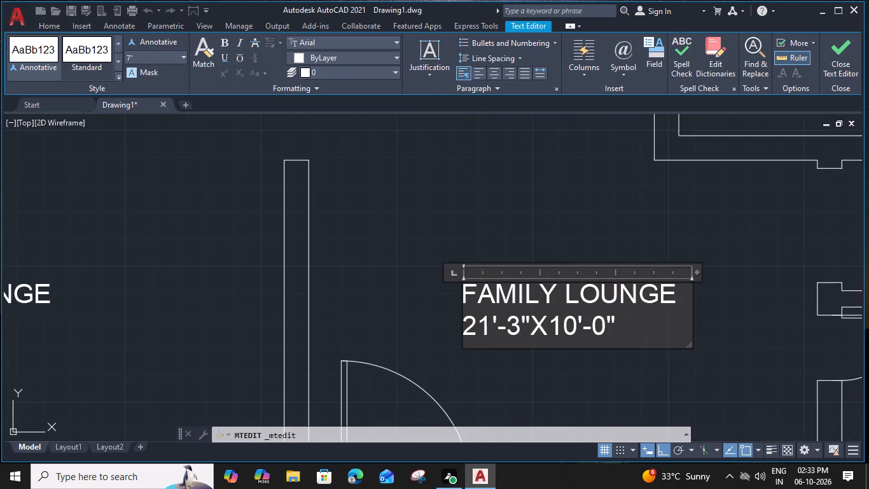
left_click_drag(681, 299, 678, 299)
left_click_drag(678, 299, 431, 304)
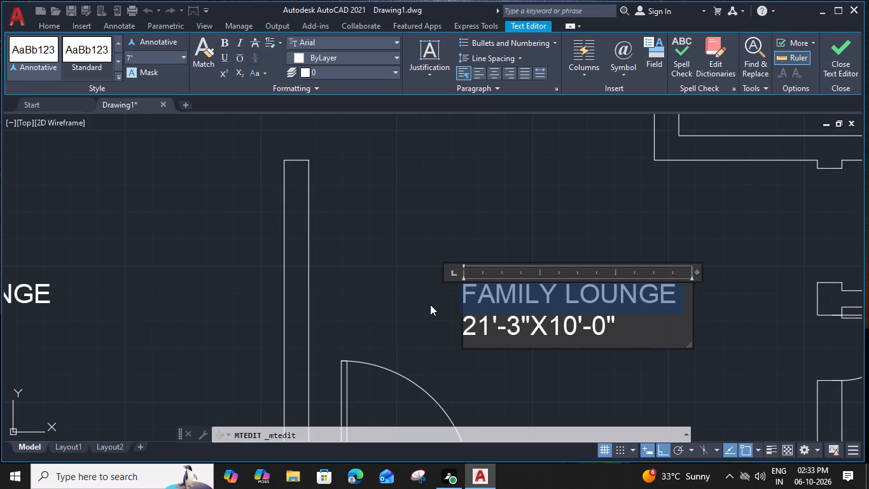
key("f")
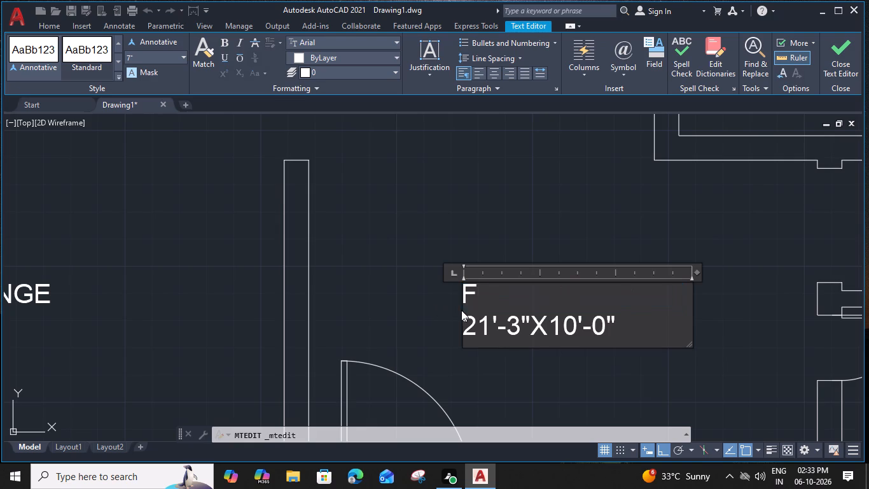
key("o")
key("y")
type("ER")
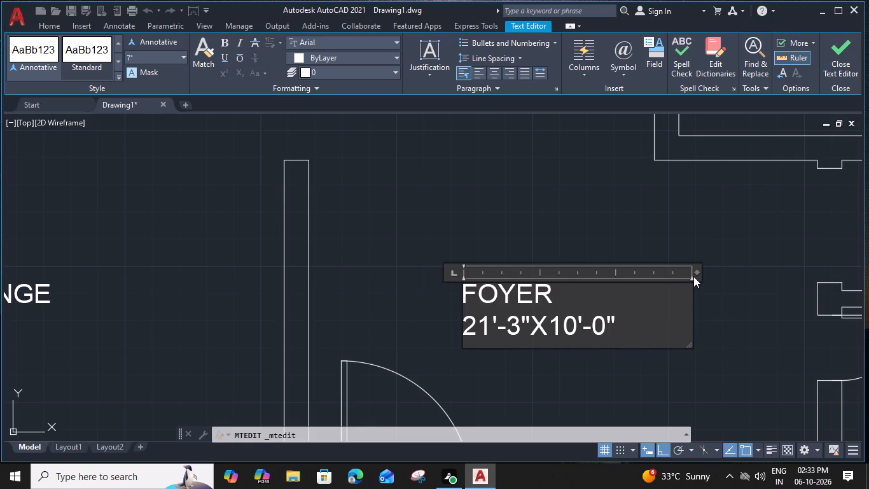
left_click_drag(697, 273, 626, 276)
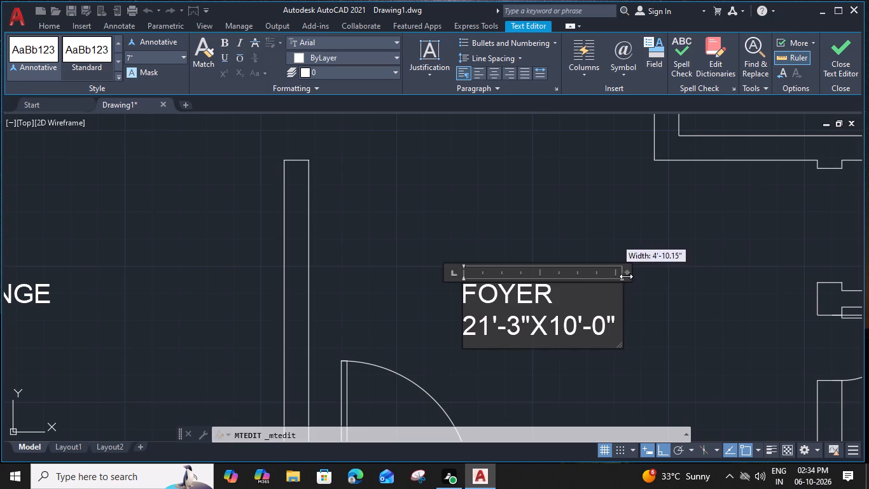
left_click_drag(626, 276, 622, 277)
left_click(567, 400)
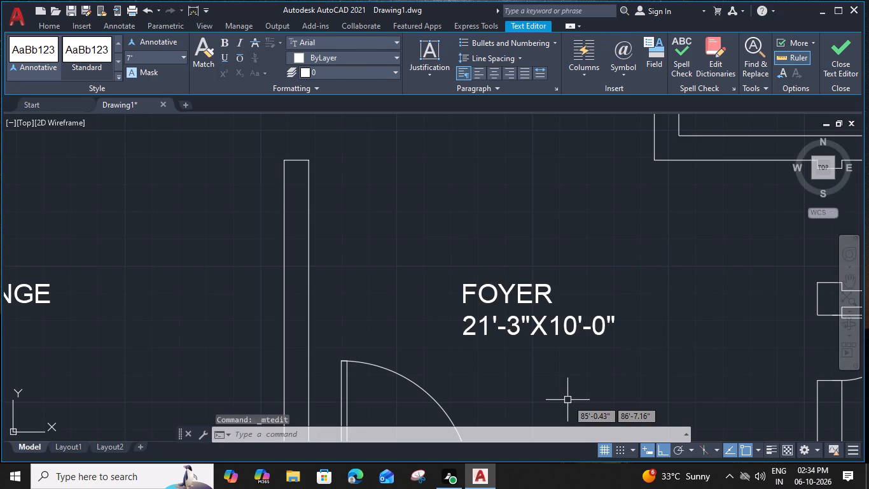
scroll(567, 400, "down", 2)
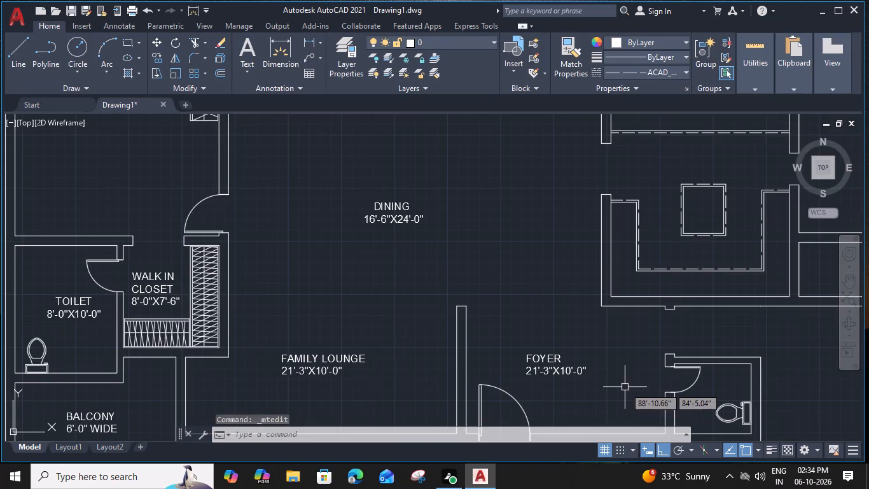
middle_click_drag(631, 346, 639, 315)
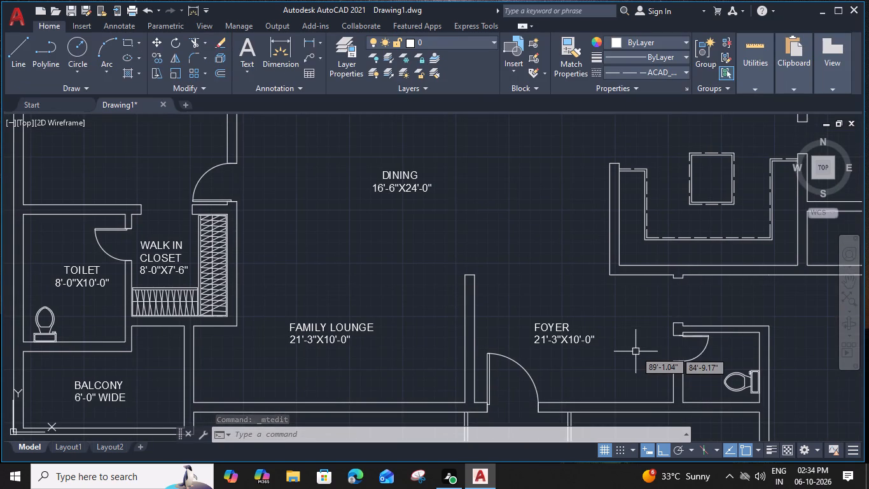
Measure the foyer's width and depth between its surrounding walls.
key("m")
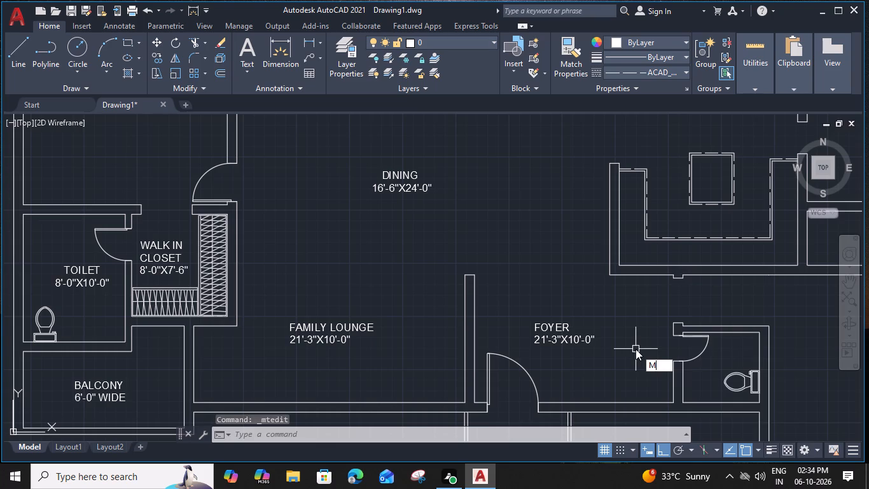
type("EA")
key("space")
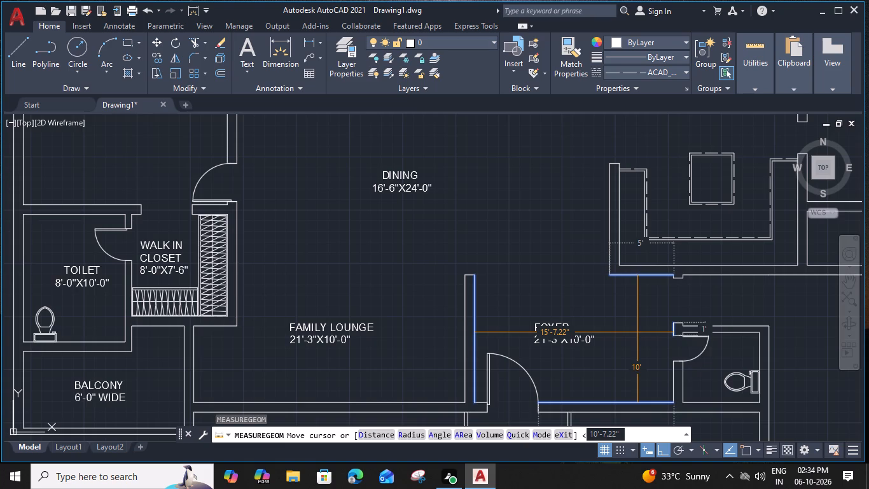
key("Escape")
Set the FOYER label's first dimension to 15'-7", indent the word FOYER with three leading spaces, and finish editing.
scroll(558, 325, "up", 1)
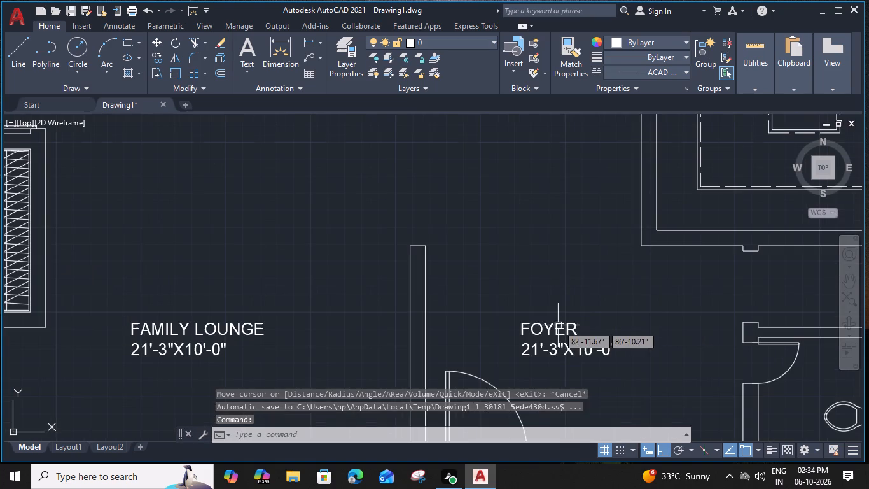
double_click(557, 327)
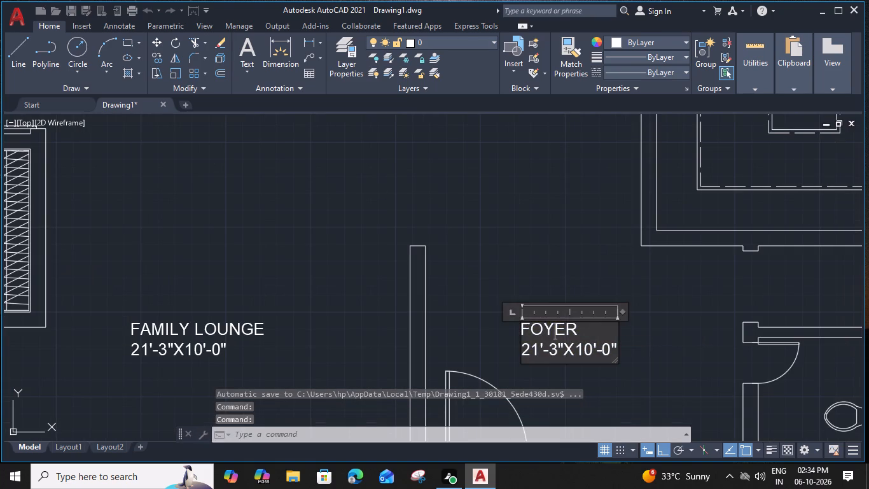
left_click_drag(537, 352, 524, 351)
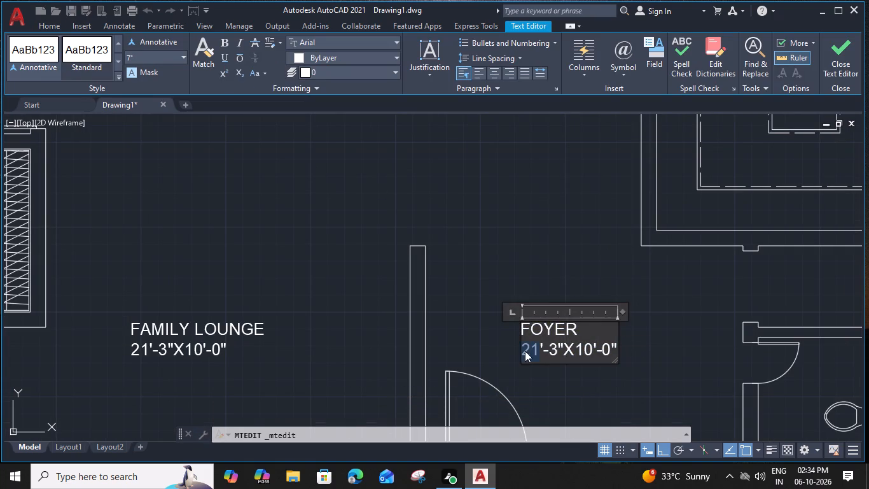
key("1")
key("5")
left_click_drag(555, 354, 550, 354)
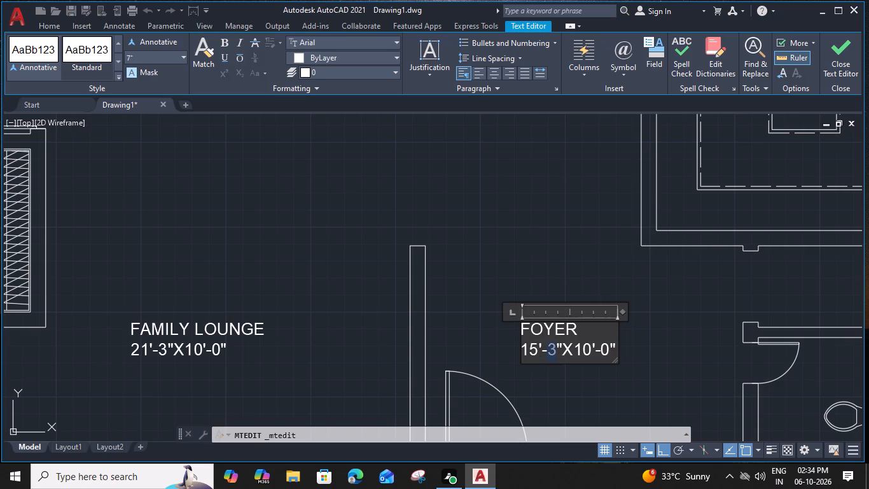
left_click_drag(550, 354, 549, 354)
key("7")
left_click(521, 327)
key("space")
key("space")
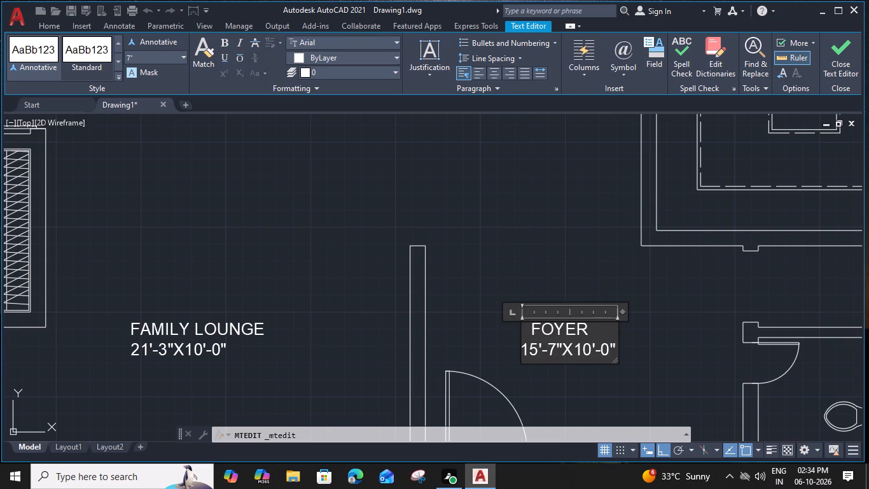
key("space")
left_click(658, 357)
Examine the unlabelled L-shaped space east of the foyer and around the small toilet.
scroll(658, 357, "down", 4)
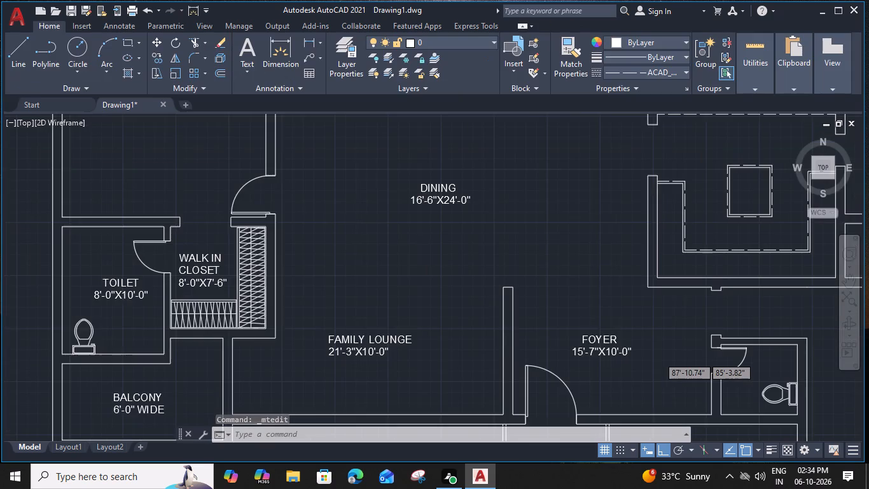
middle_click_drag(656, 353, 594, 338)
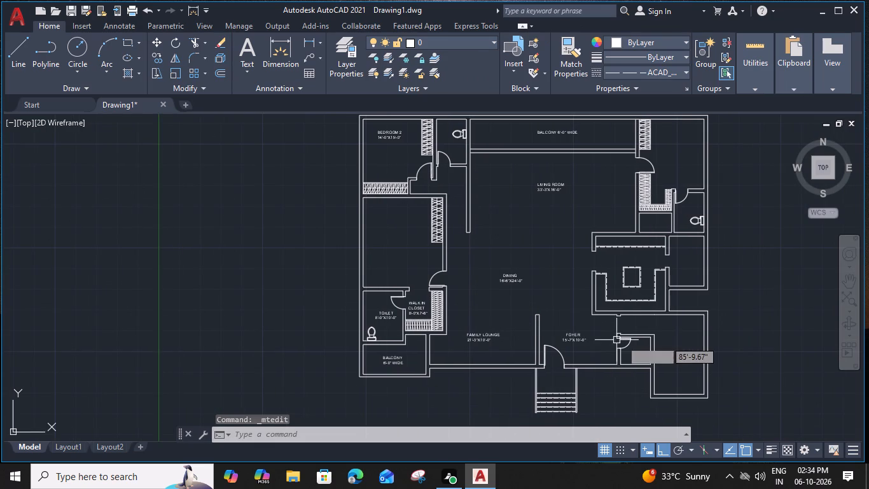
scroll(668, 336, "up", 2)
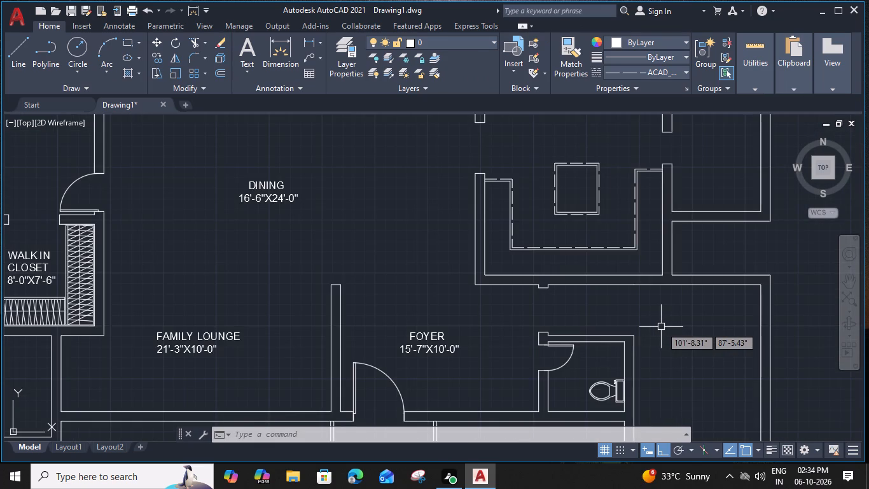
scroll(661, 327, "down", 2)
middle_click_drag(658, 323, 632, 316)
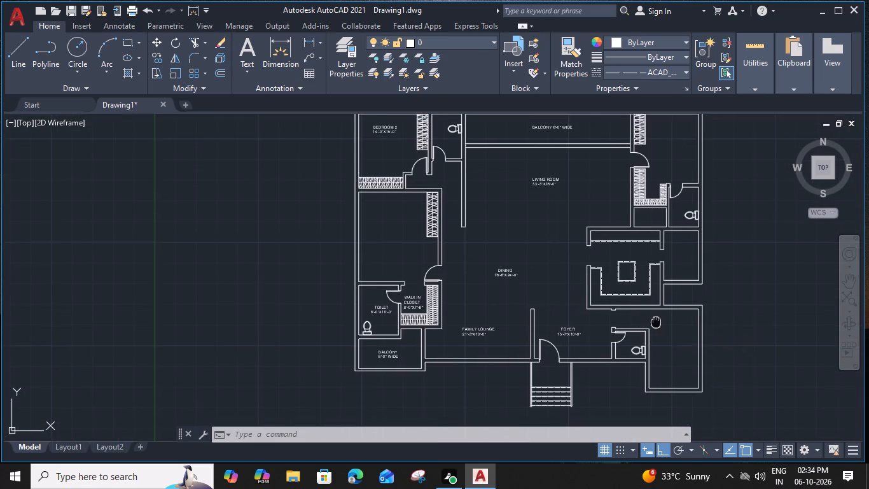
middle_click_drag(632, 316, 618, 314)
scroll(654, 358, "up", 1)
middle_click_drag(655, 355, 644, 329)
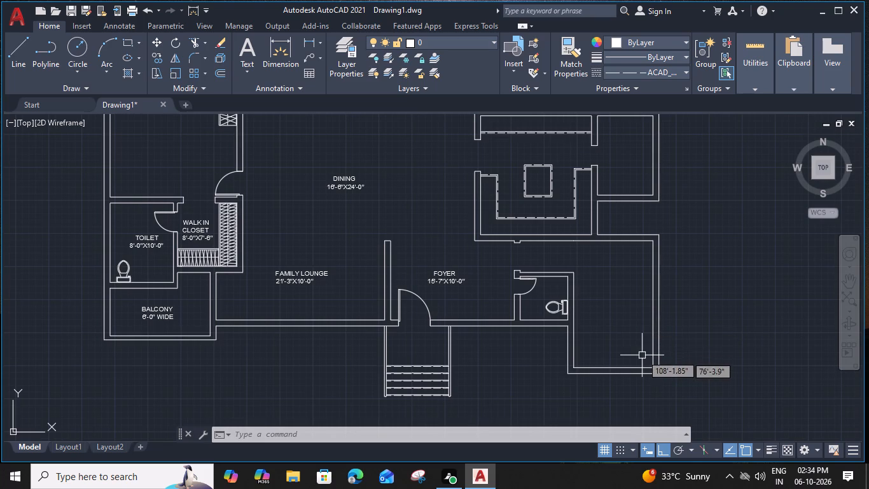
middle_click_drag(640, 349, 623, 338)
scroll(613, 345, "up", 1)
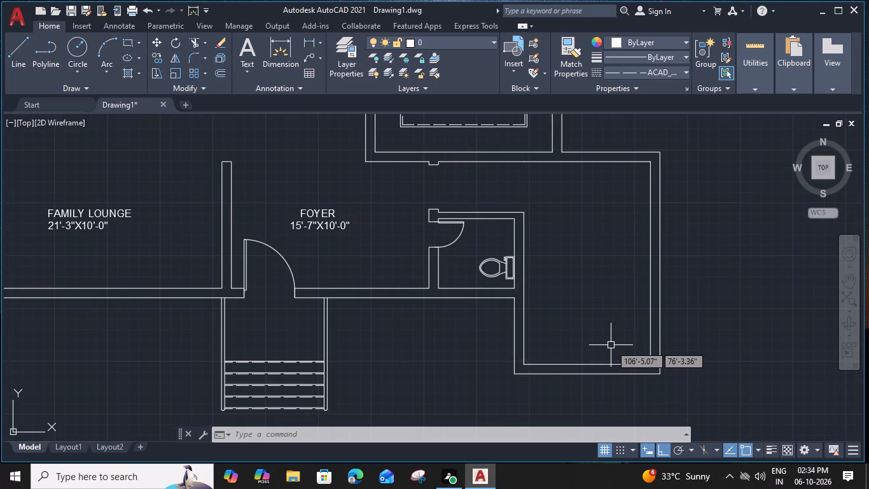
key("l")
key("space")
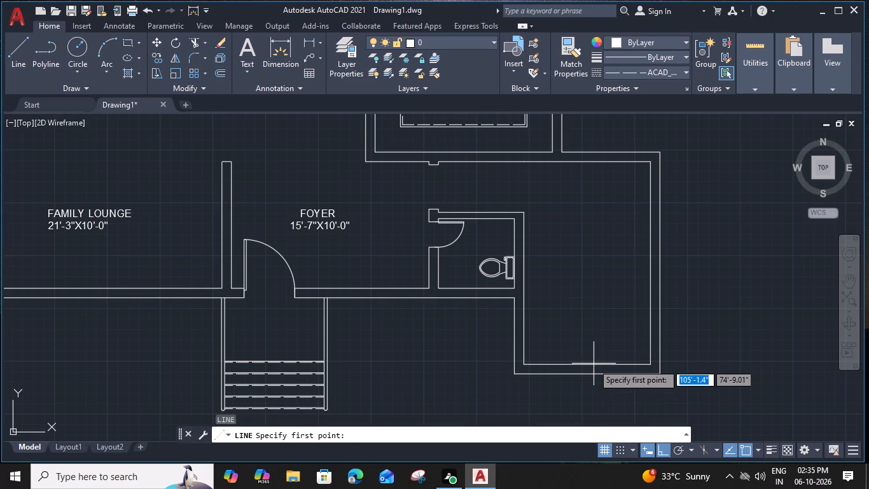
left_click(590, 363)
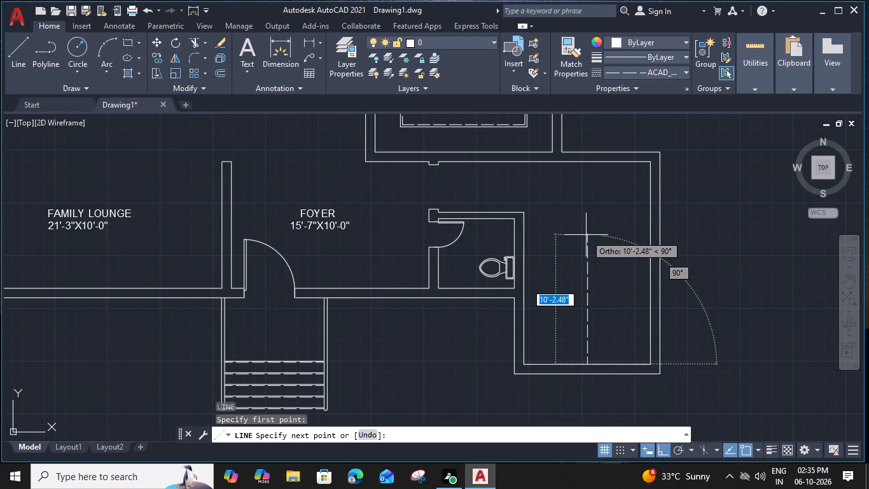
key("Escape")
Set the current linetype to ByLayer and draw a 16' north-south centre line between the inner walls of the space east of the toilet.
left_click(686, 69)
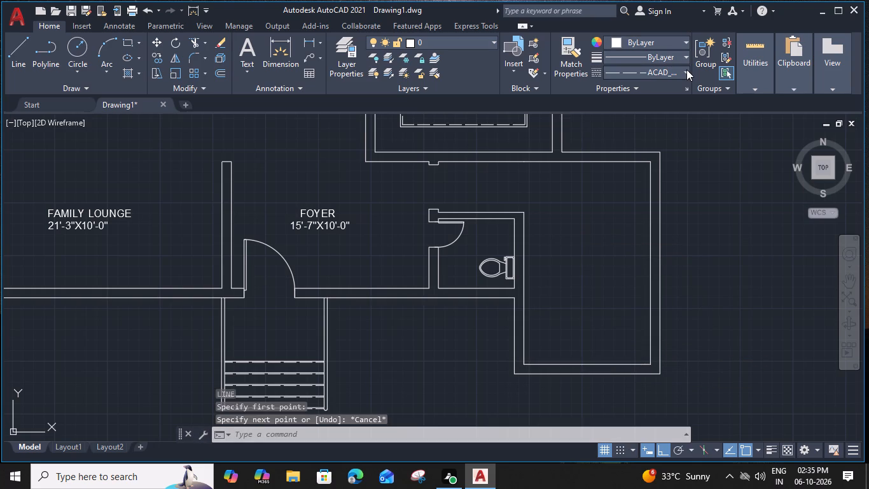
left_click(682, 89)
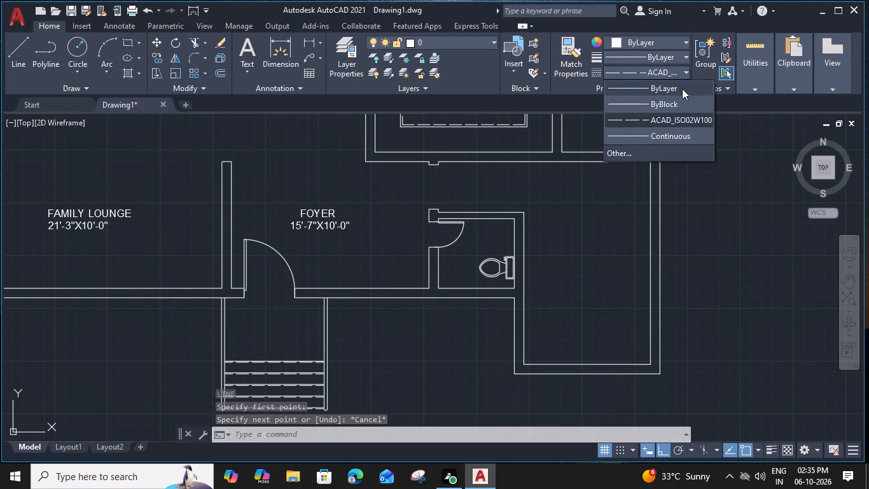
type("L")
key("space")
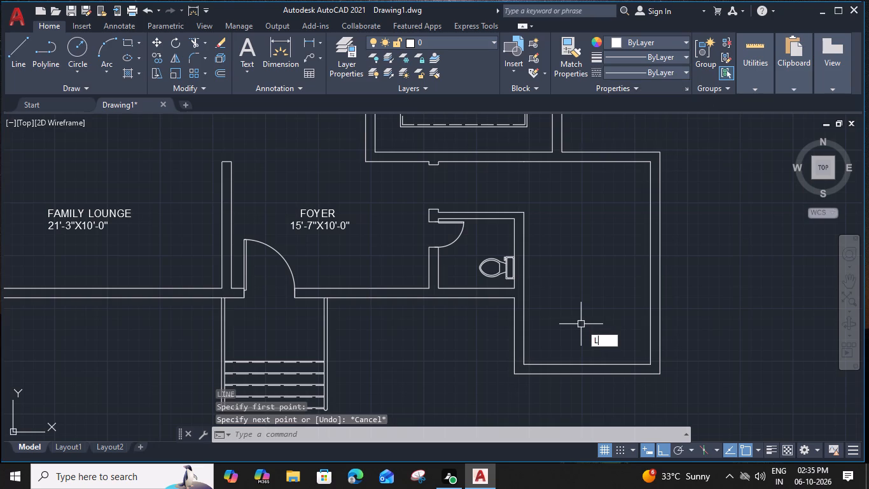
left_click(587, 364)
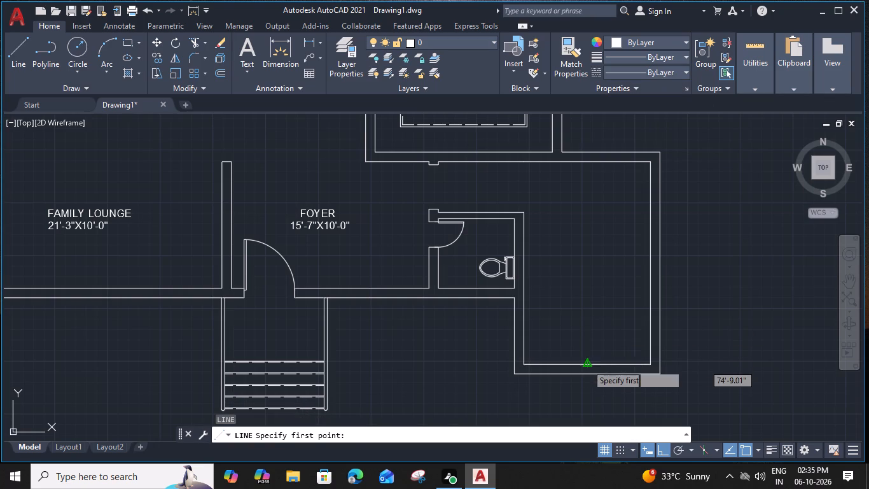
left_click(586, 164)
key("Escape")
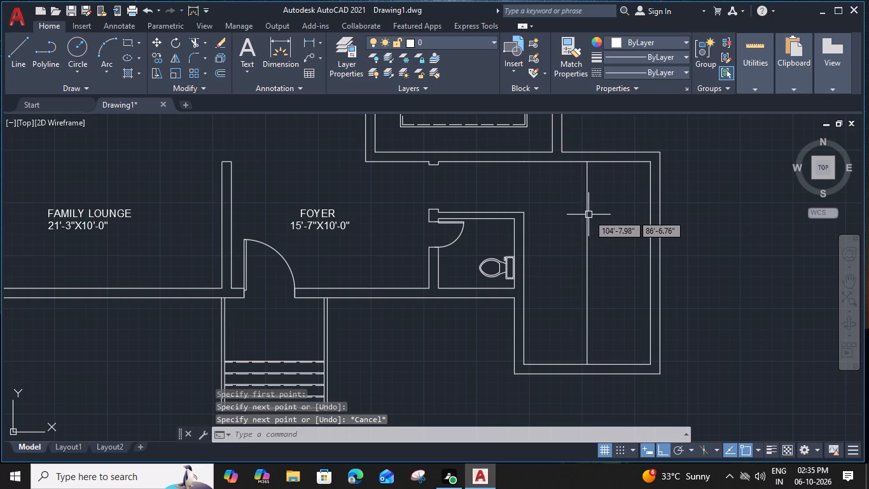
Offset the centre line 6" to both its east and west sides, and finish the command.
left_click(588, 215)
type("O")
key("space")
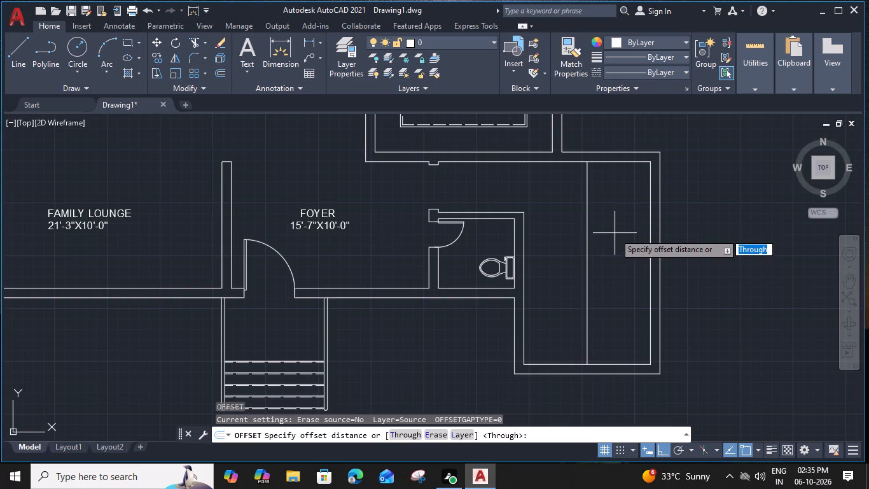
type("6\"")
key("Return")
left_click(615, 233)
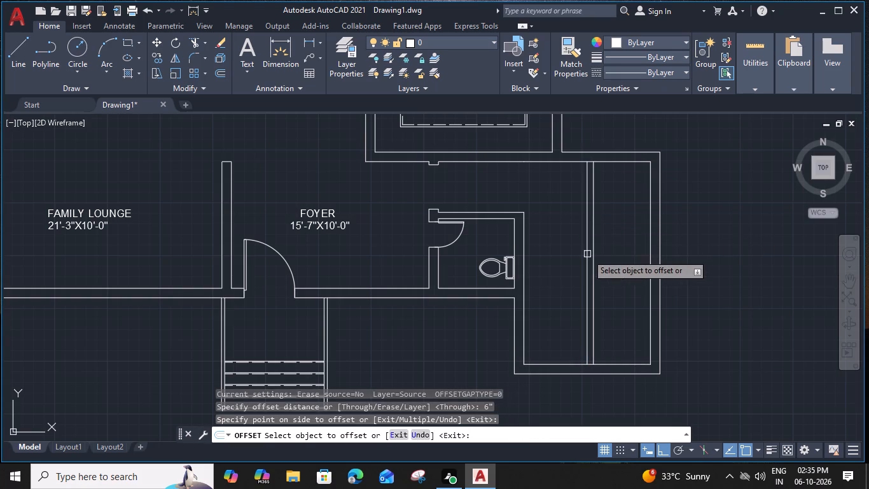
left_click(587, 254)
left_click(569, 255)
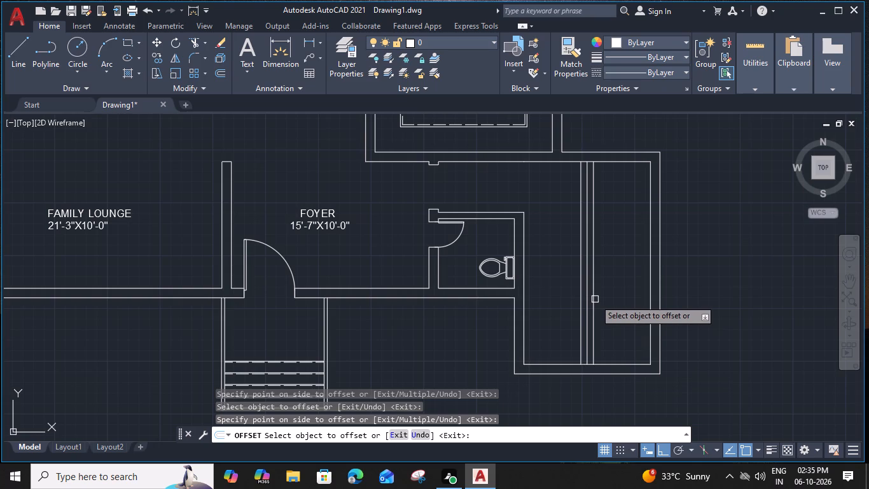
key("Escape")
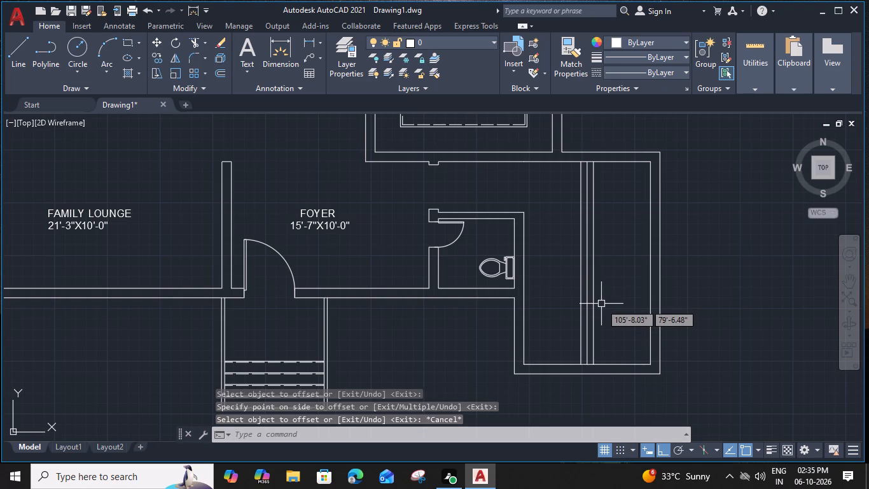
Measure the strip between the eastern offset line and the inner east wall.
type("MEA")
key("space")
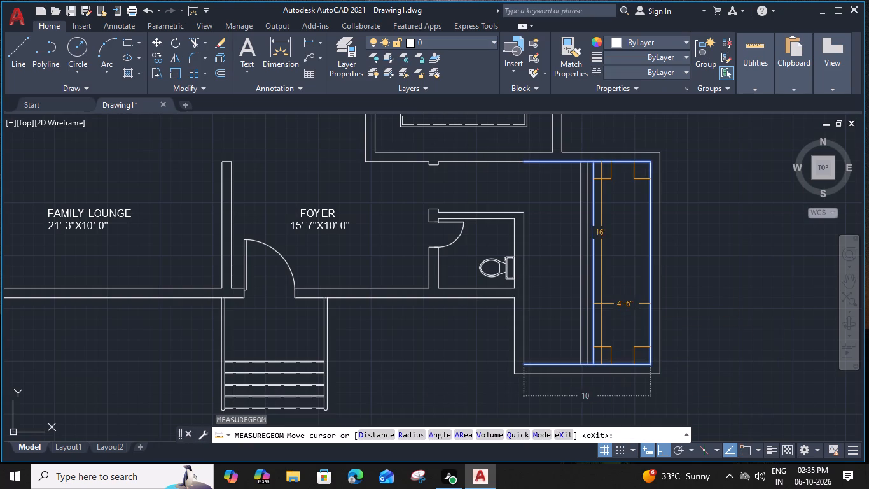
key("Escape")
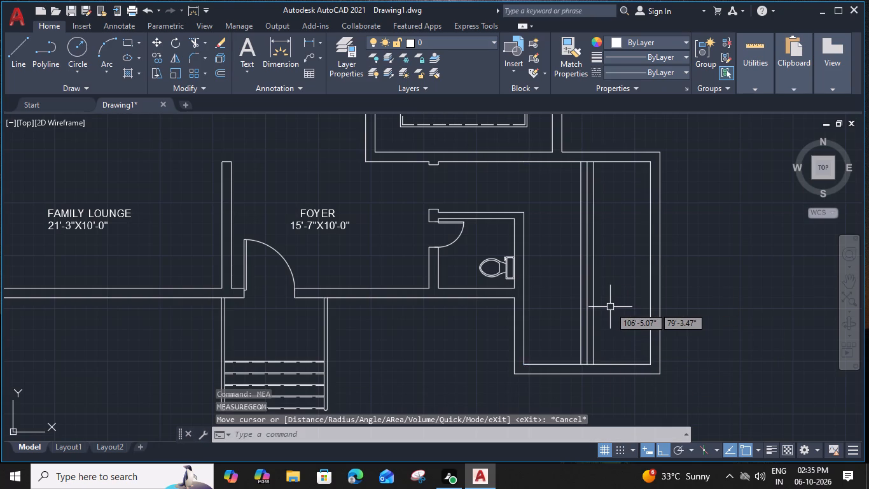
Offset the inner south wall line 3' north and the inner north wall line 3' south.
left_click(608, 365)
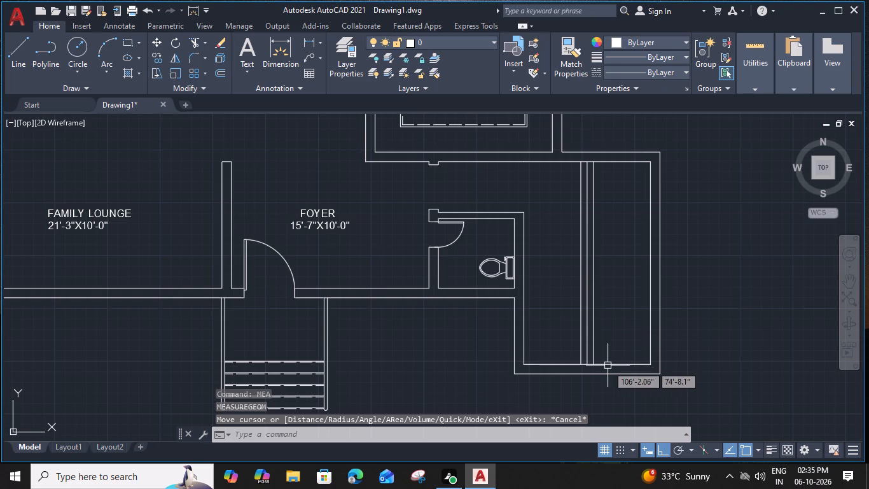
type("O 3'")
key("space")
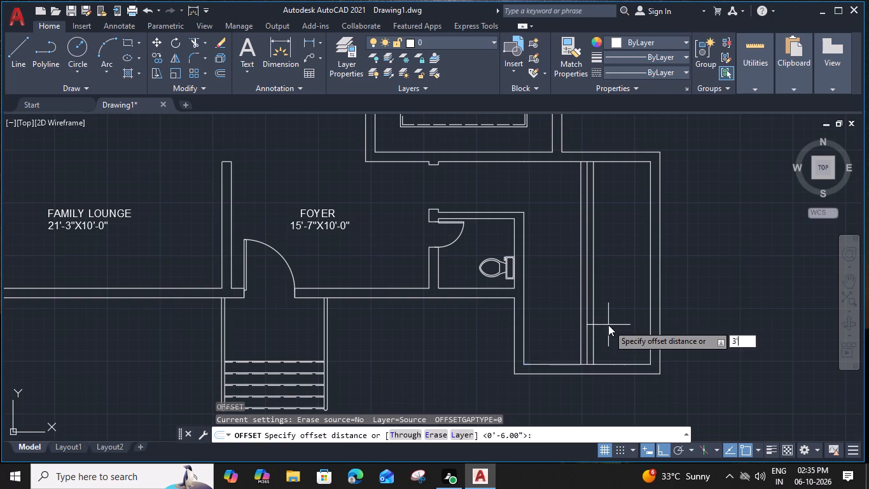
left_click(608, 306)
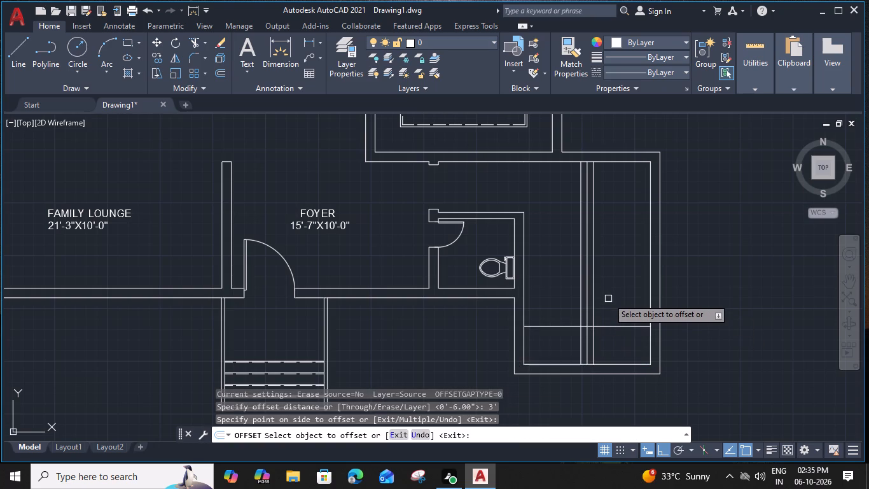
left_click(620, 164)
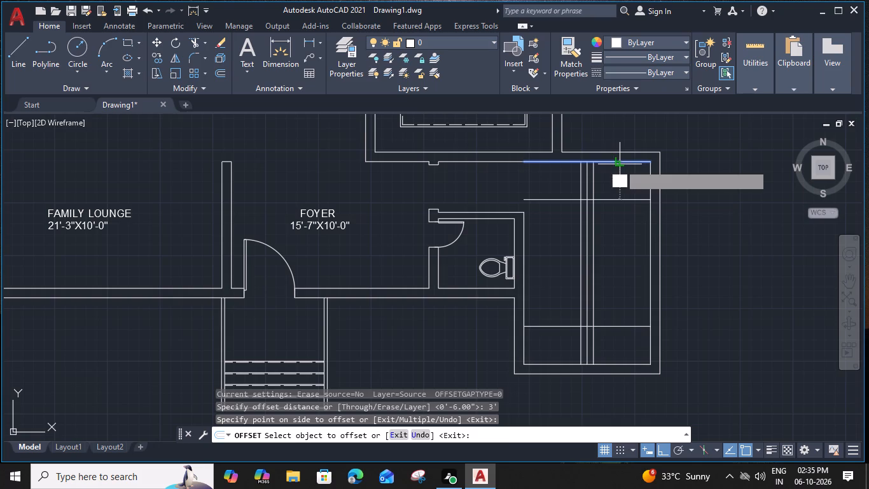
left_click(618, 213)
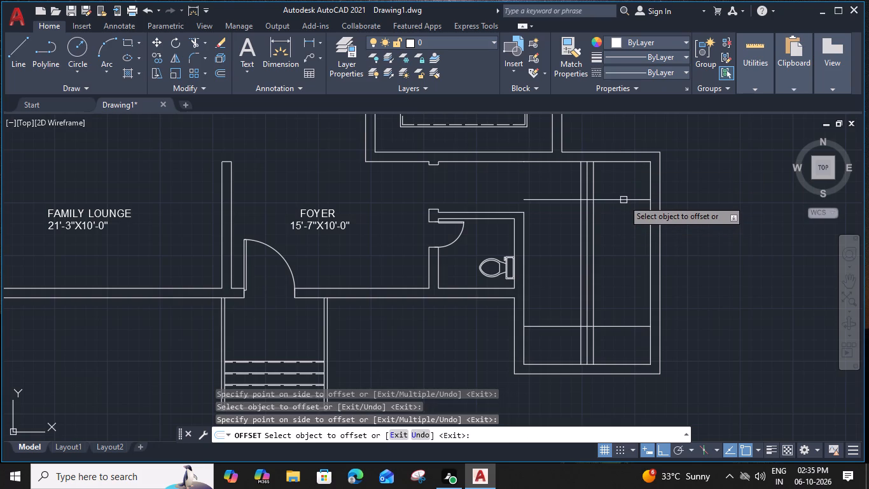
Offset the northern cross line 6" south and the southern cross line 6" north in the space east of the toilet.
left_click(624, 201)
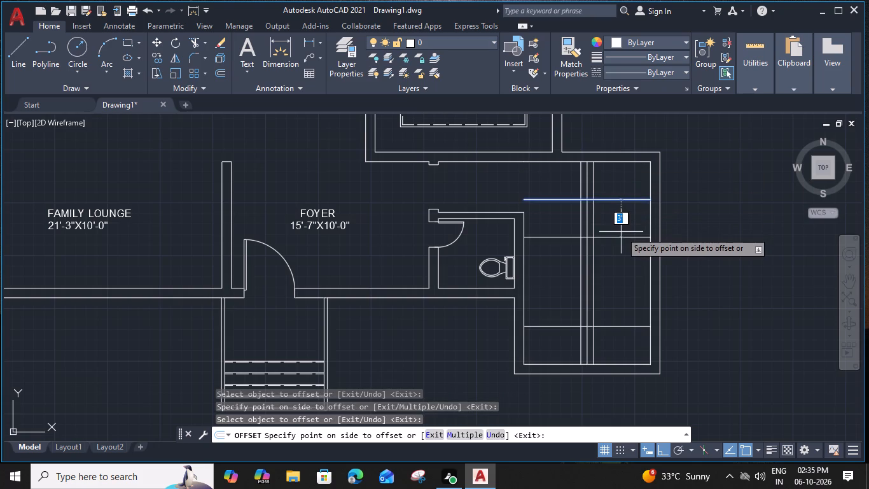
type("6\"")
key("Return")
left_click(625, 329)
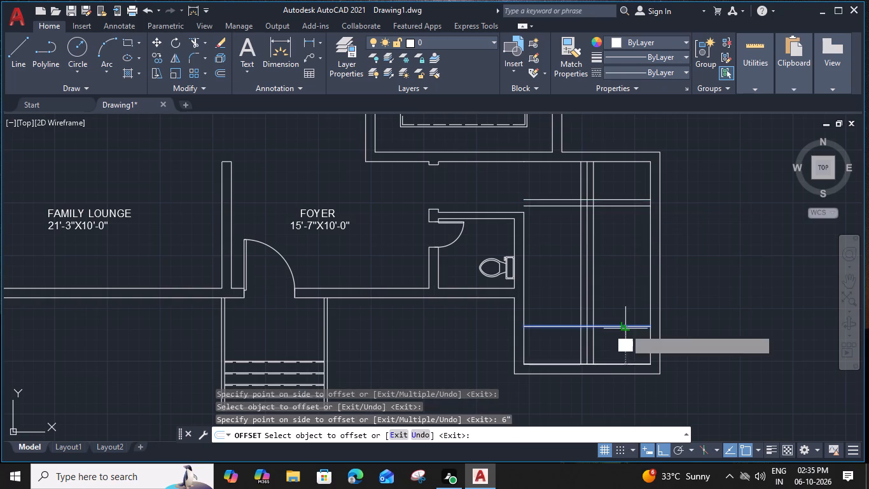
key("6")
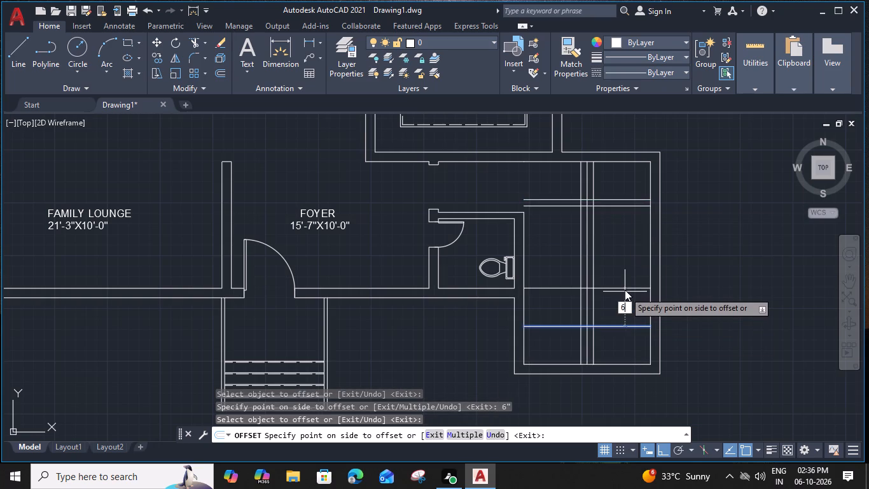
key("shift+quotedbl")
key("Return")
key("grave")
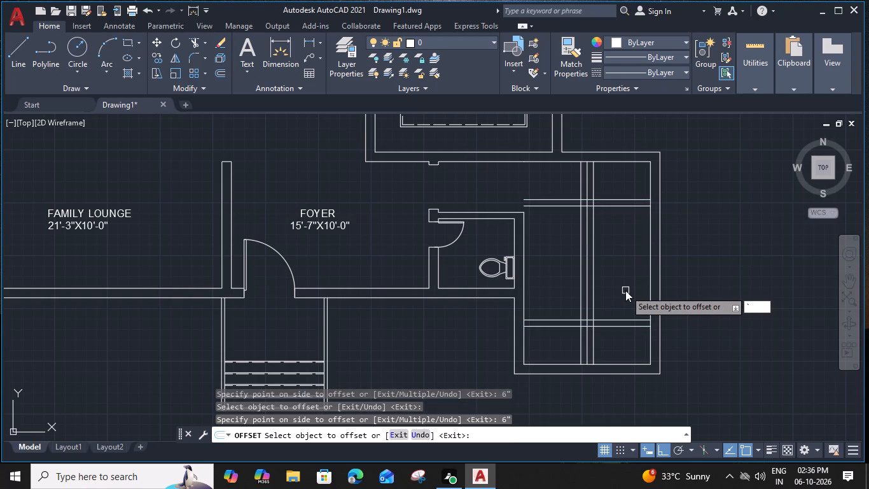
key("Escape")
key("Escape")
Trim the three north-south lines where they extend beyond the outer cross lines, at both the south and north ends.
type("TR")
key("space")
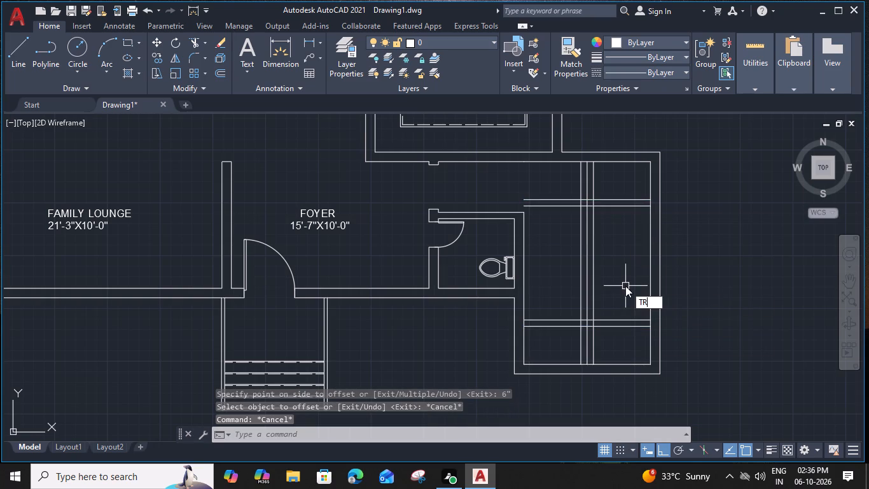
left_click(609, 351)
left_click(568, 351)
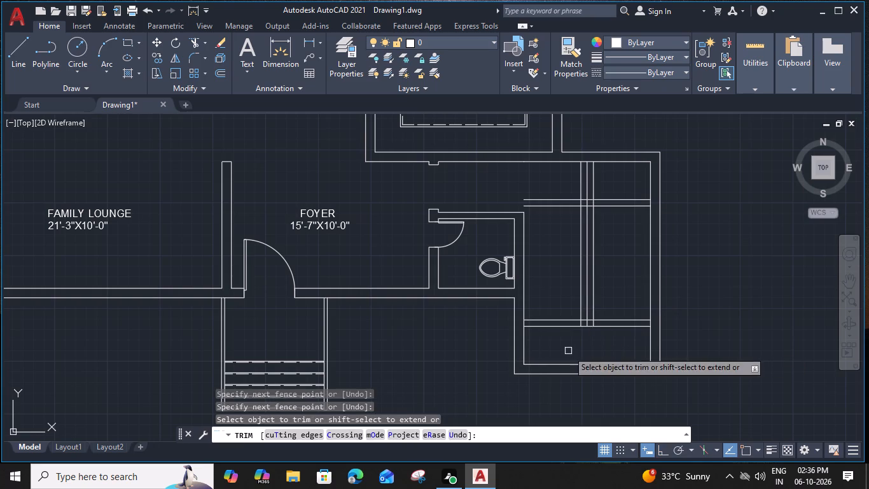
left_click(607, 178)
left_click(562, 184)
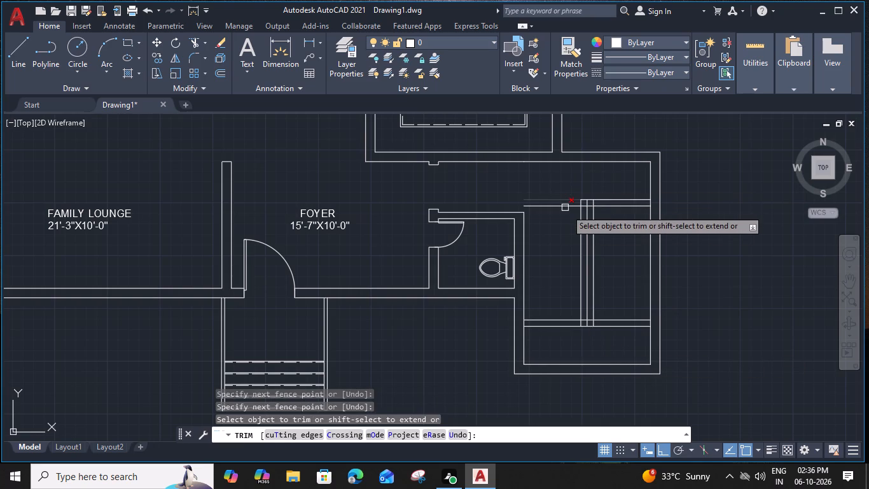
Trim away the centre line between the two north-south lines, including its short pieces between the paired cross lines.
left_click(590, 219)
scroll(584, 328, "up", 2)
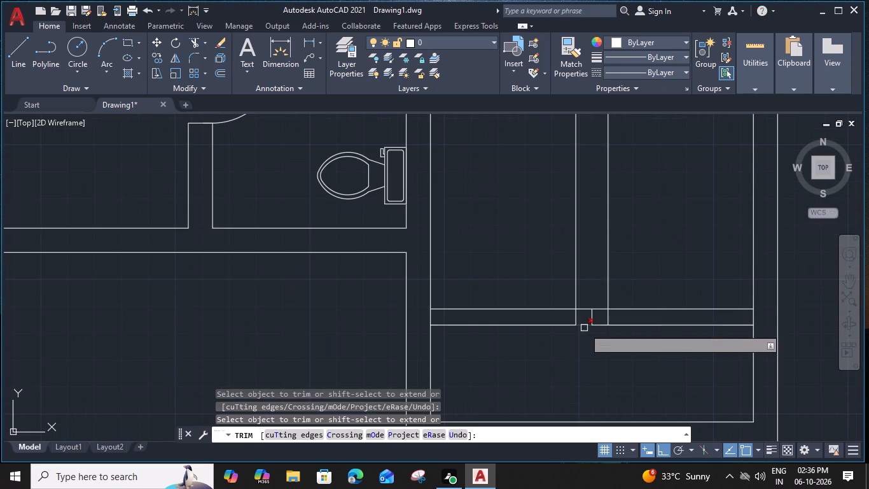
left_click(590, 320)
scroll(590, 320, "down", 2)
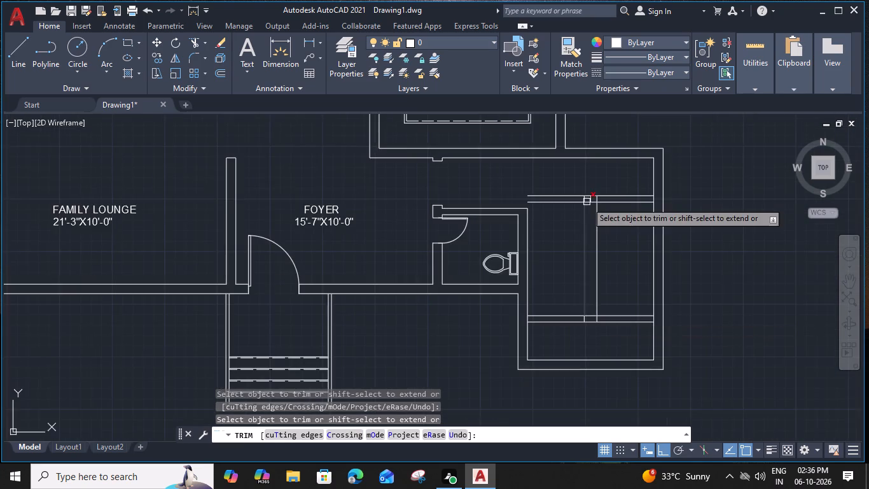
scroll(588, 196, "up", 2)
left_click(594, 204)
key("Escape")
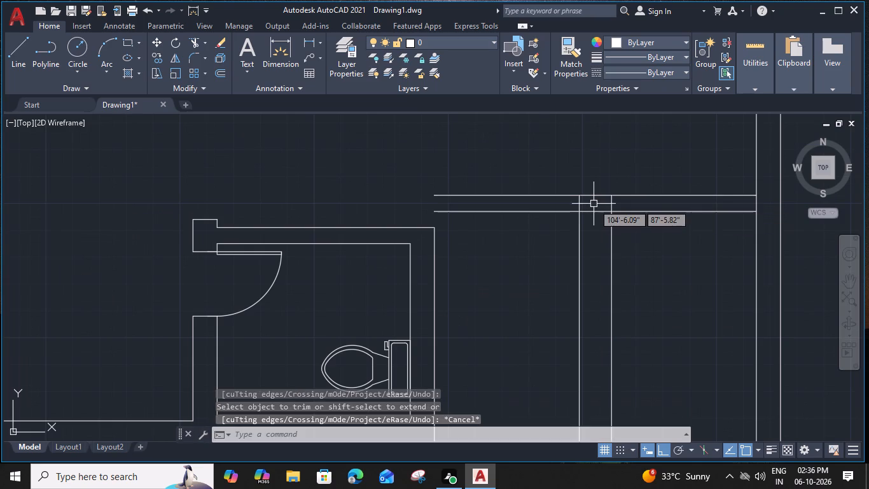
Trim all four cross lines outside the narrow strip, on its east and west sides, leaving a closed rectangle with end bands.
scroll(594, 204, "down", 3)
middle_click_drag(570, 237, 557, 234)
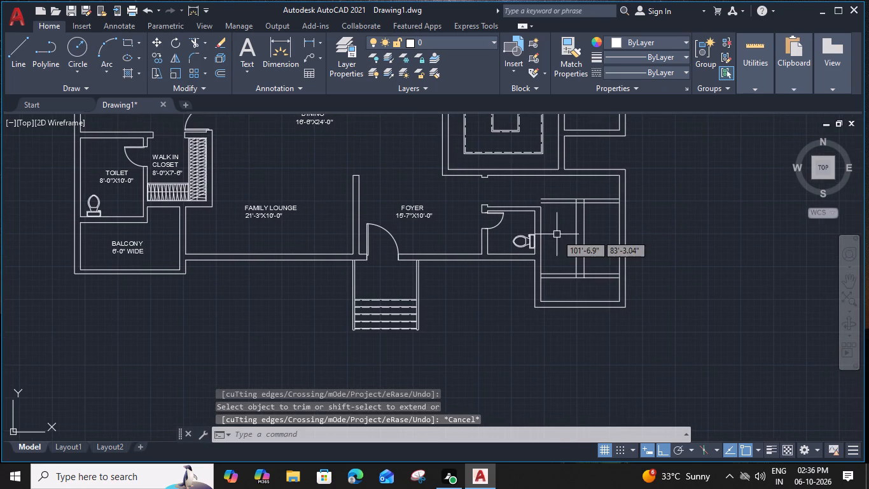
type("TR")
key("space")
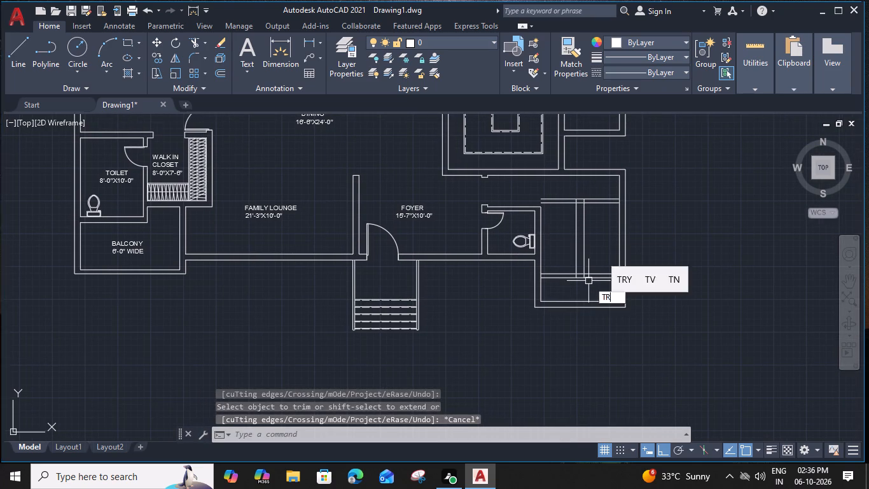
scroll(588, 281, "up", 2)
left_click(604, 267)
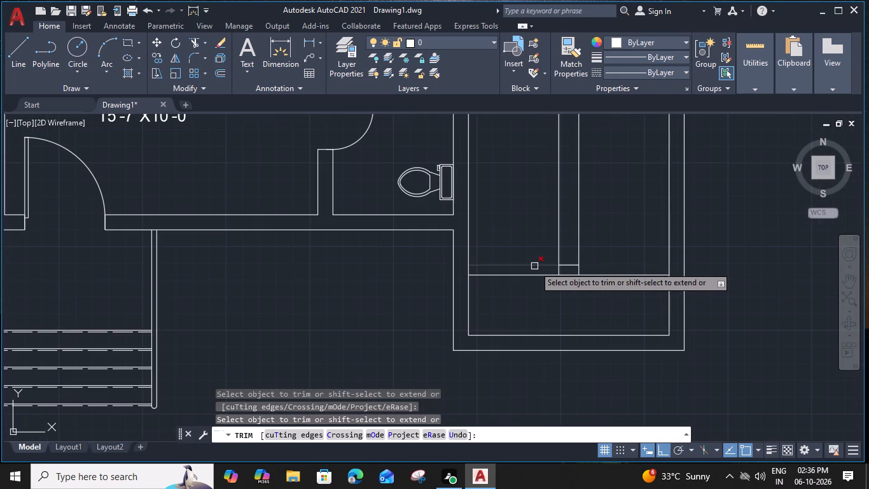
left_click(534, 266)
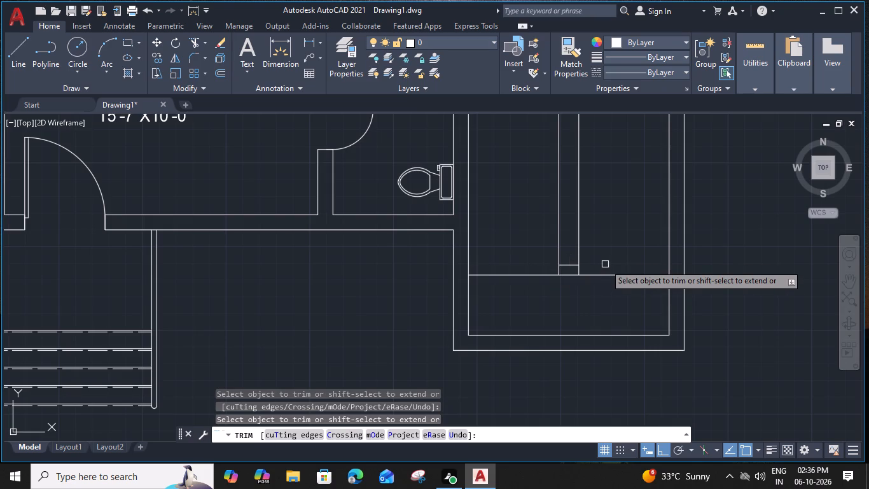
left_click(609, 274)
left_click(540, 276)
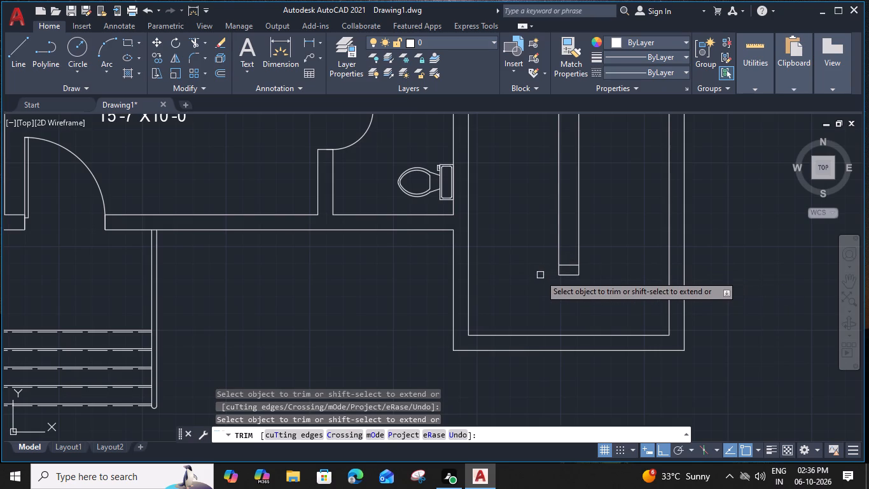
middle_click_drag(569, 259, 565, 351)
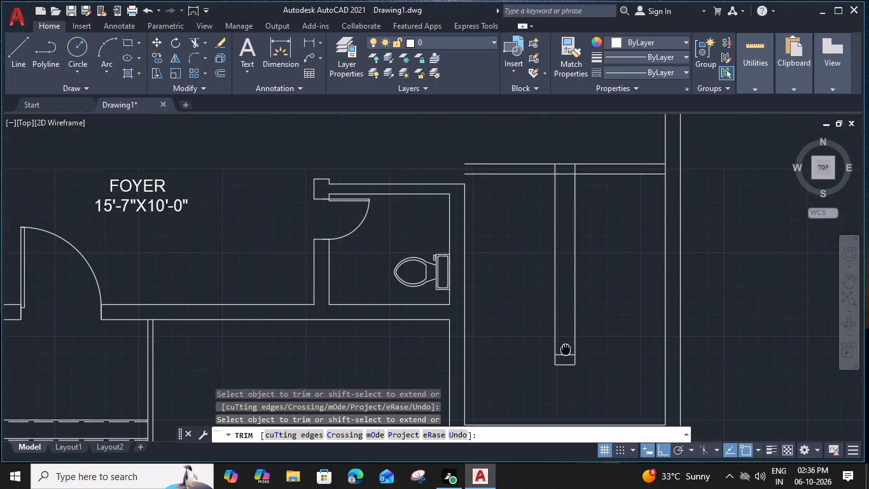
left_click(539, 164)
left_click(597, 166)
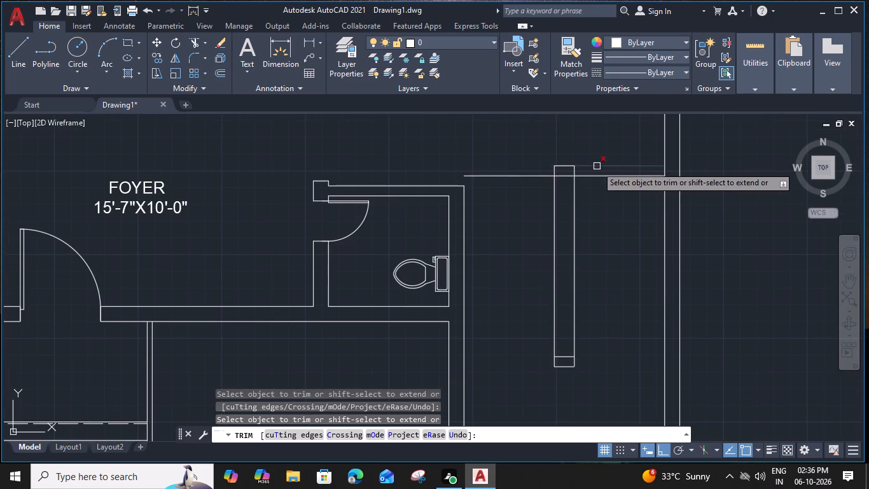
left_click(598, 175)
left_click(529, 173)
key("Escape")
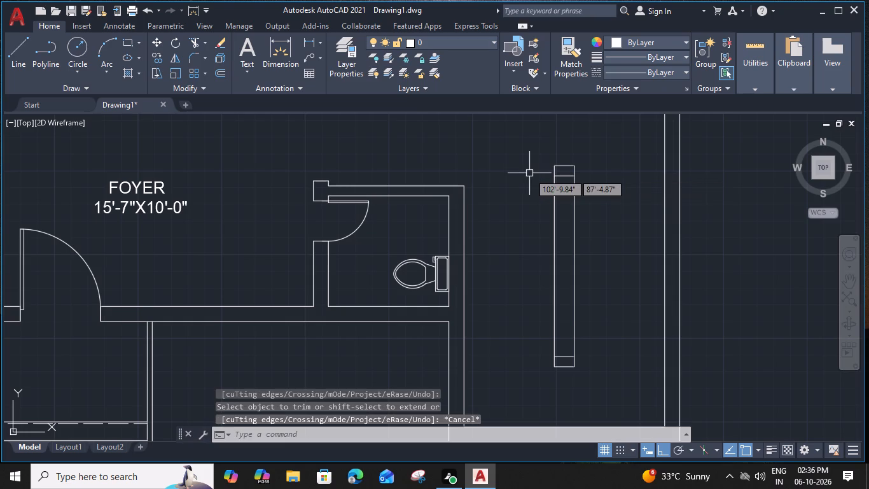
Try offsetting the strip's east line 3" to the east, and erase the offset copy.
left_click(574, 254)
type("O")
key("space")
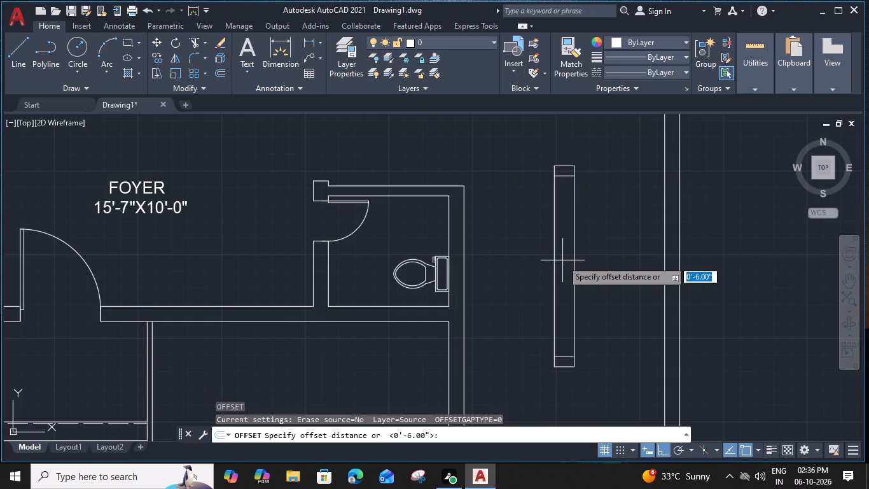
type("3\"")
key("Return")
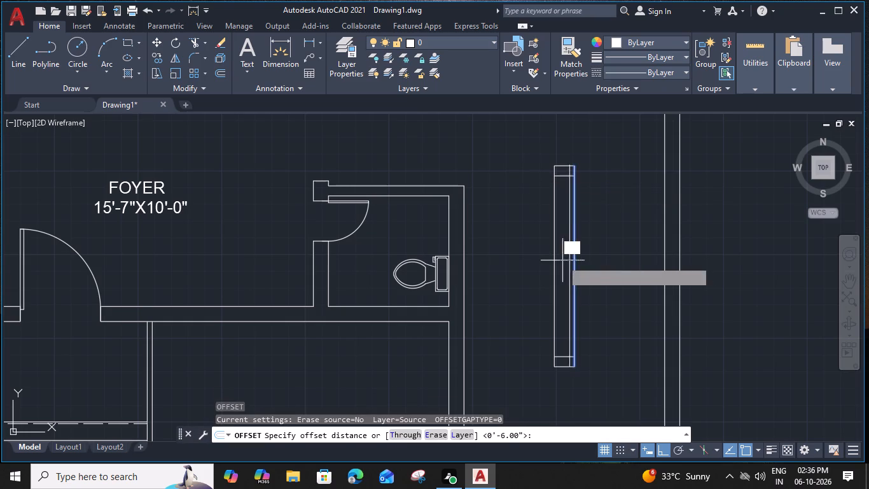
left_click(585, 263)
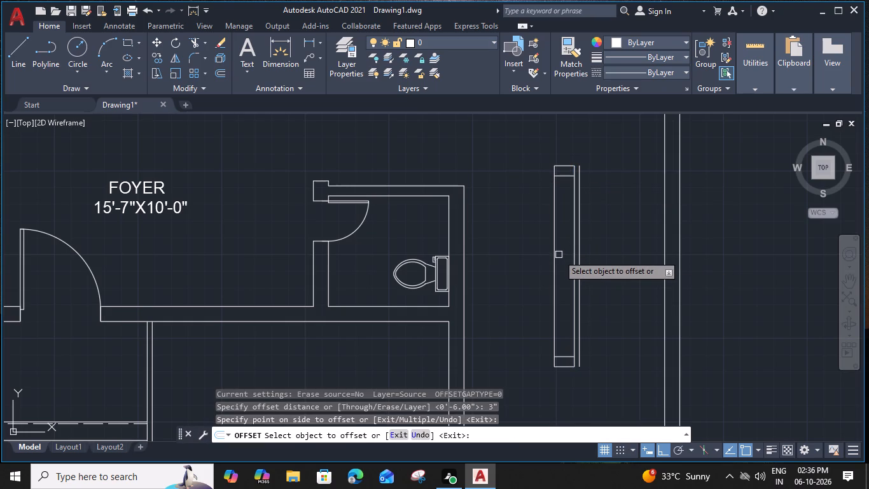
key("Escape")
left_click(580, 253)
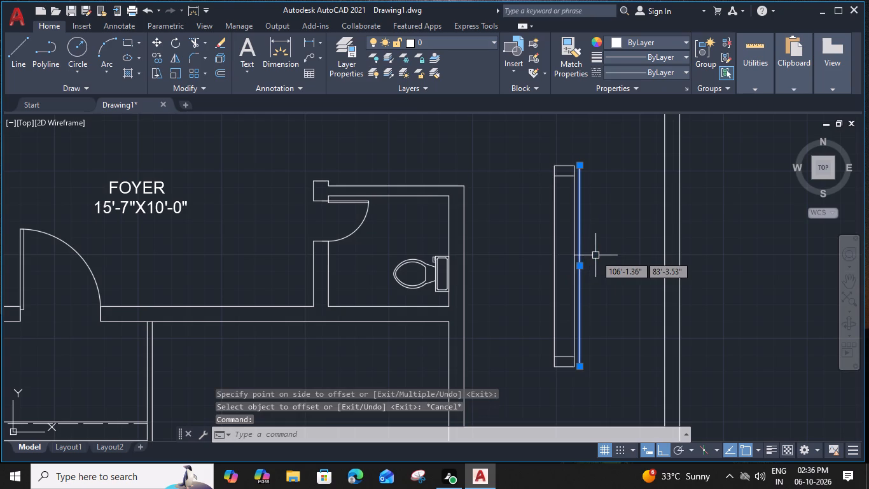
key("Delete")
Offset the strip's east, west, north and south outer lines 6" outward.
left_click(575, 257)
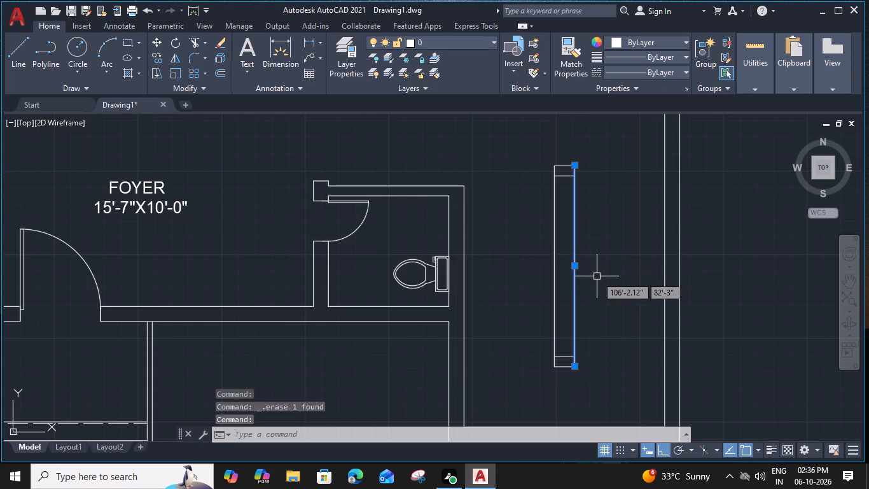
type("O")
key("space")
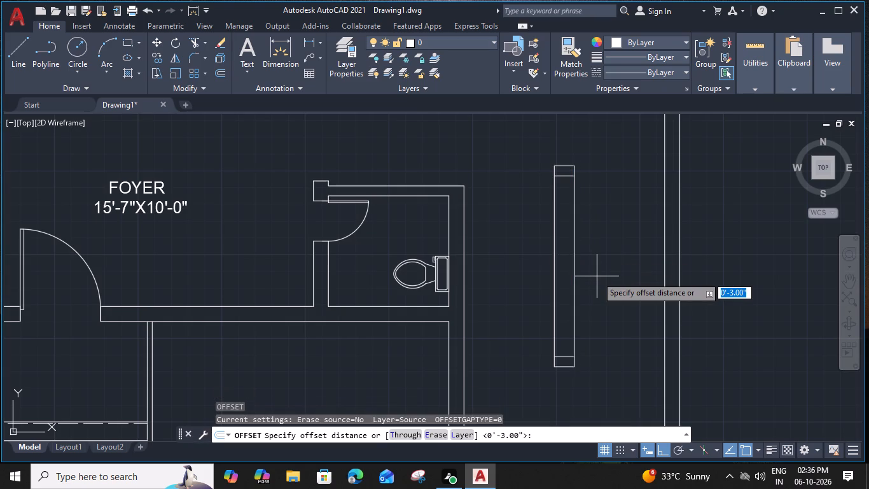
key("6")
key("shift+quotedbl")
key("Return")
left_click(597, 276)
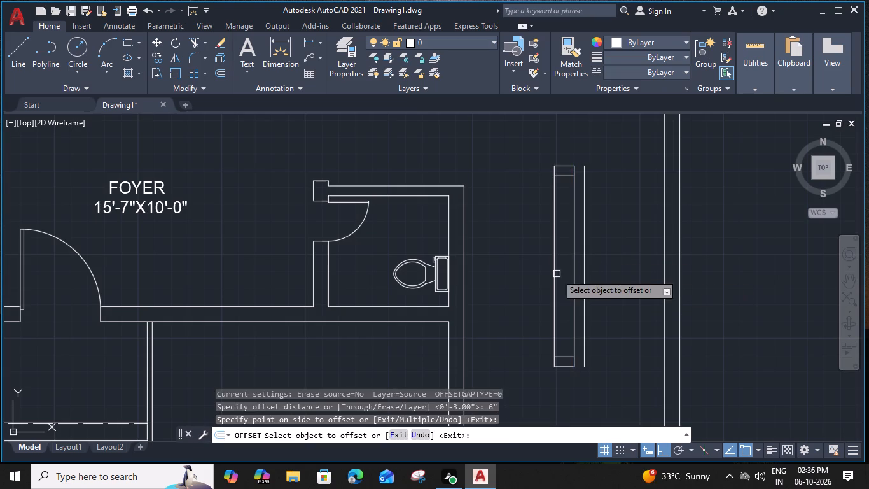
left_click(552, 273)
left_click(527, 273)
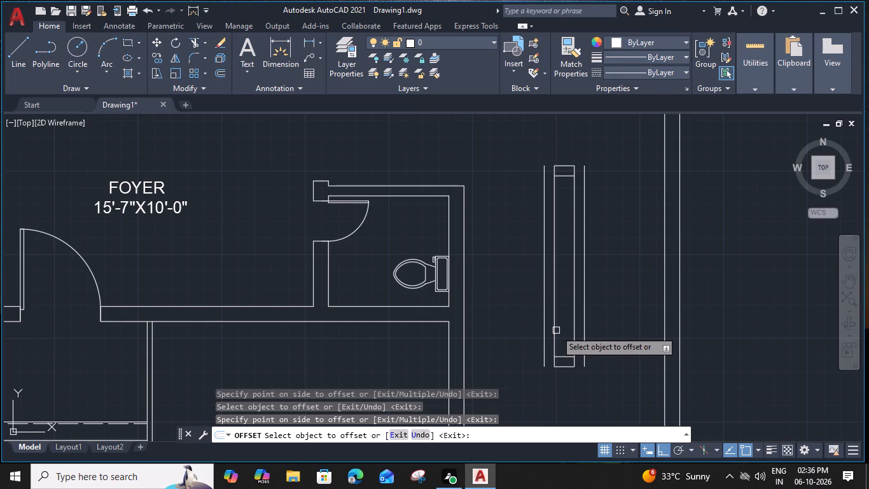
left_click(567, 164)
left_click(567, 150)
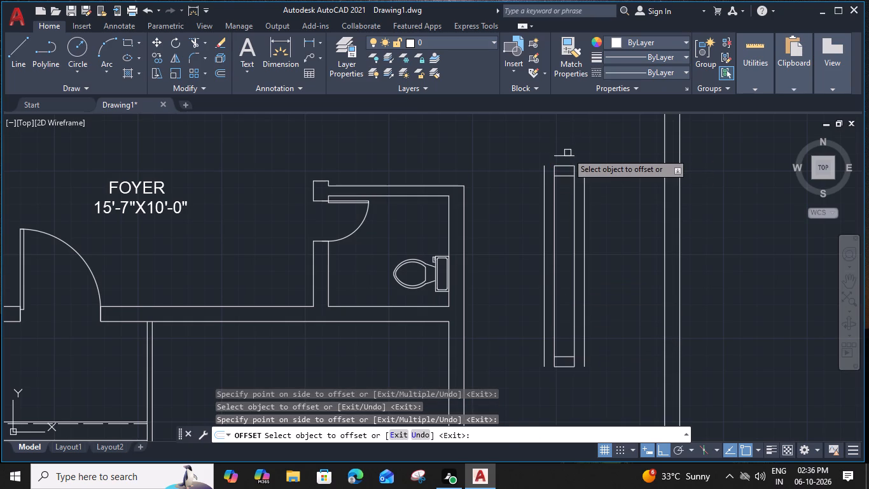
left_click(566, 368)
left_click(566, 379)
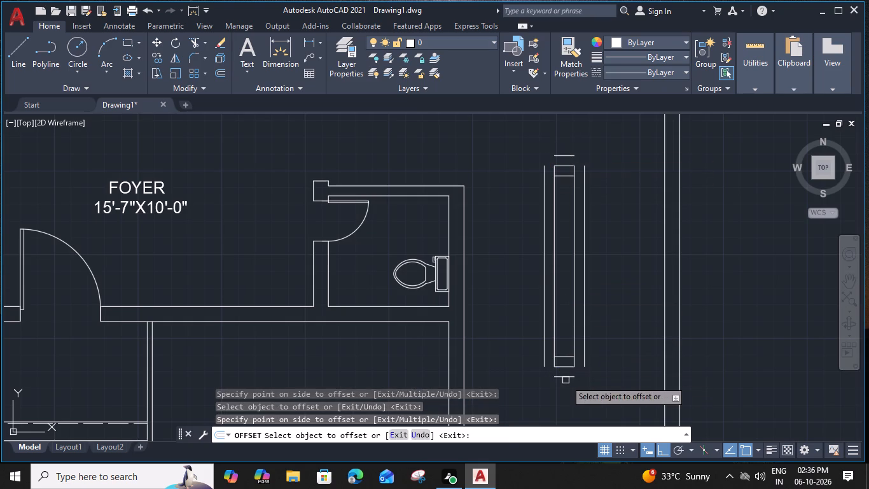
key("Escape")
Fillet the four 6" offset lines together at zero radius to close the outer rectangle around the narrow strip.
middle_click_drag(584, 351, 595, 306)
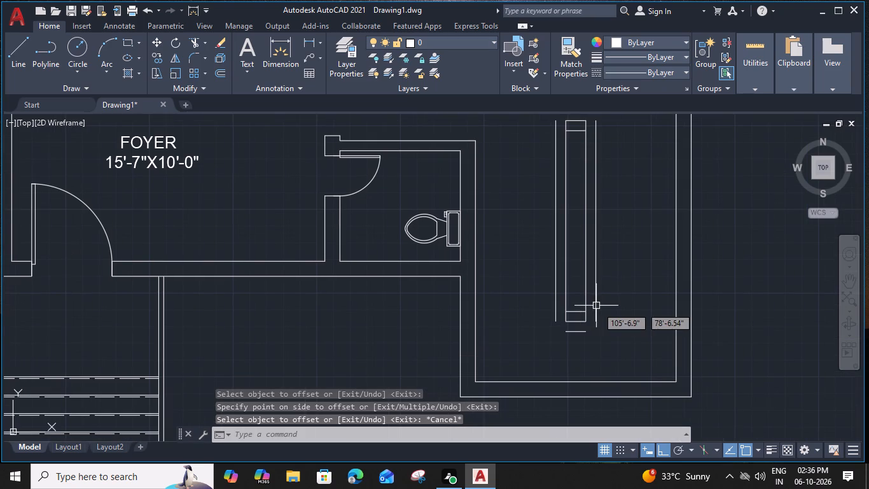
type("F M")
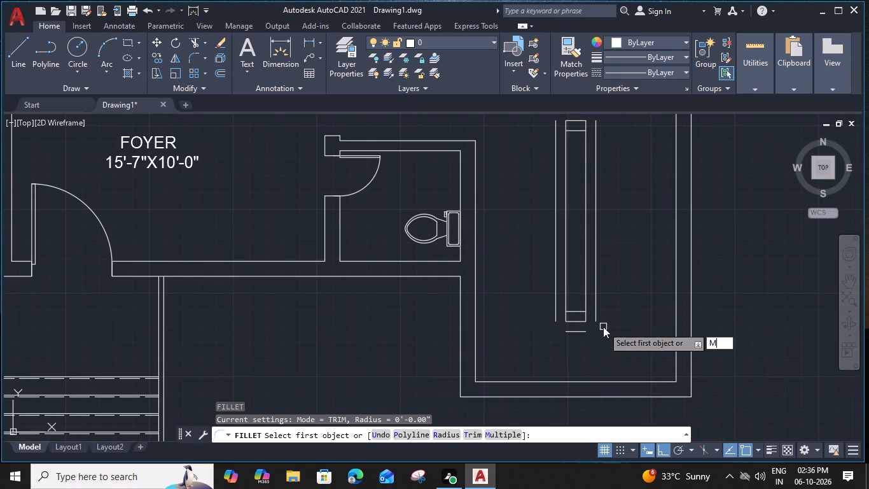
key("space")
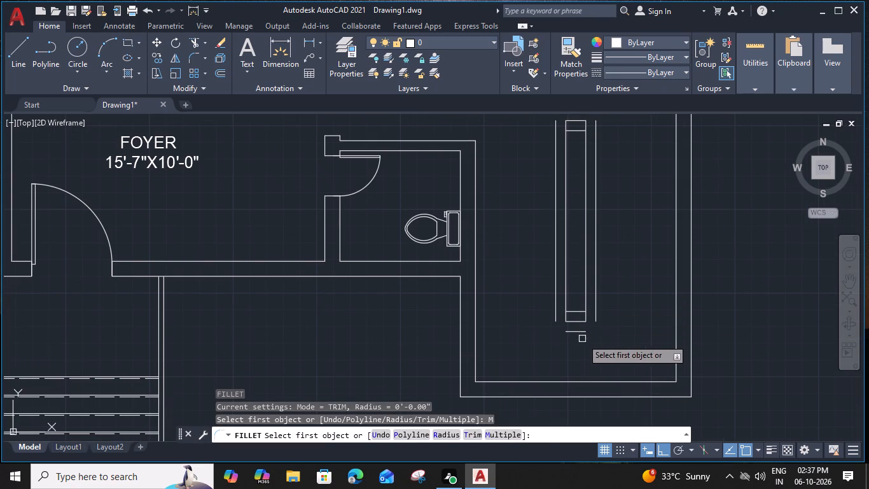
left_click(578, 333)
left_click(594, 317)
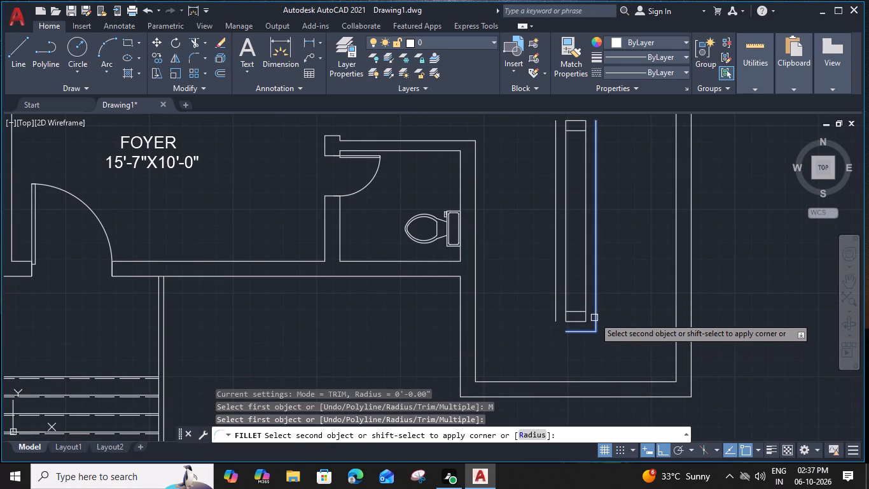
left_click(577, 334)
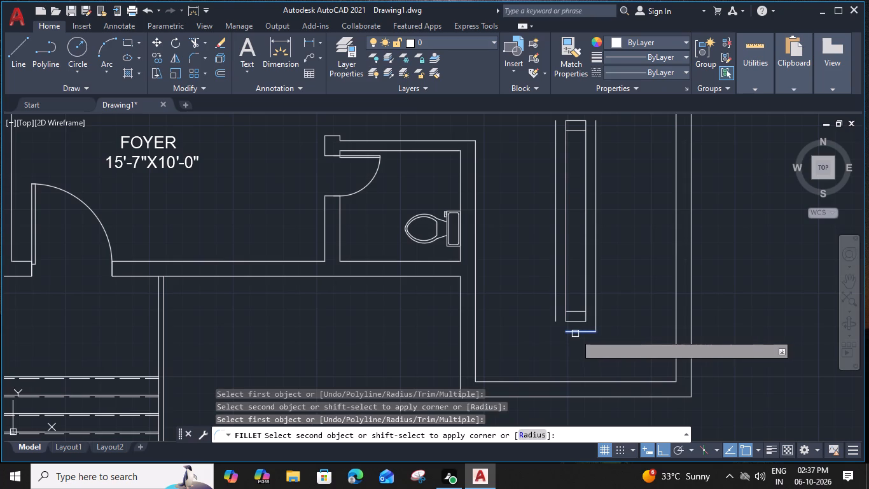
left_click(556, 313)
middle_click_drag(574, 262, 573, 350)
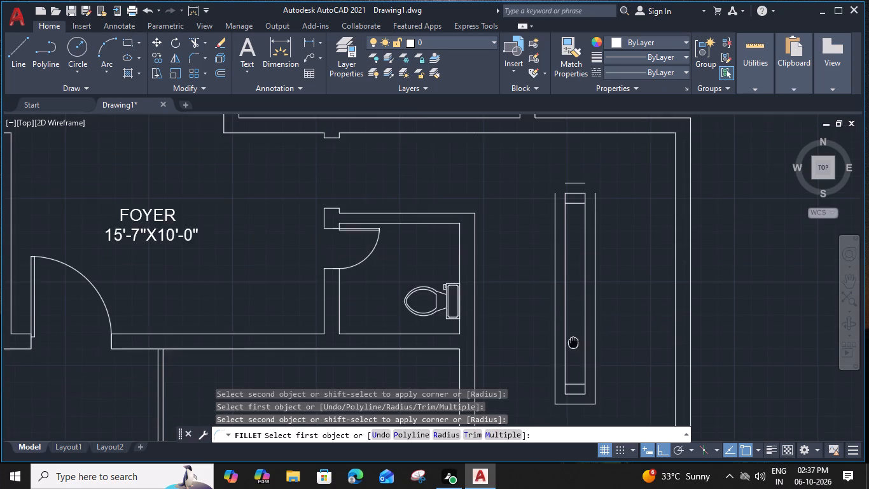
middle_click_drag(573, 350, 573, 361)
scroll(588, 221, "up", 1)
left_click(601, 232)
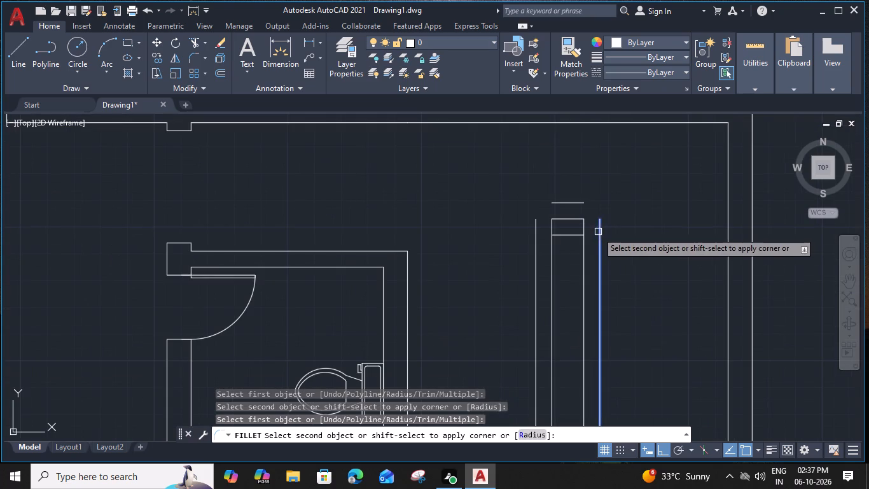
left_click(571, 204)
left_click(538, 229)
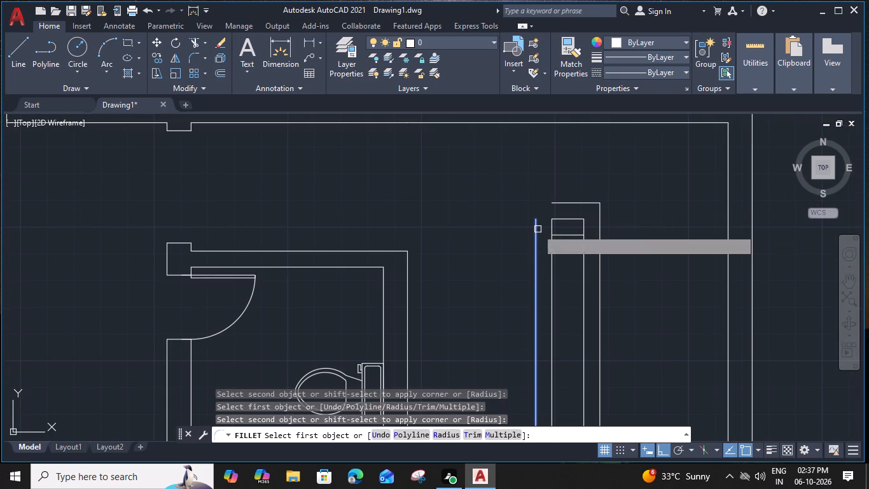
left_click(563, 204)
key("Escape")
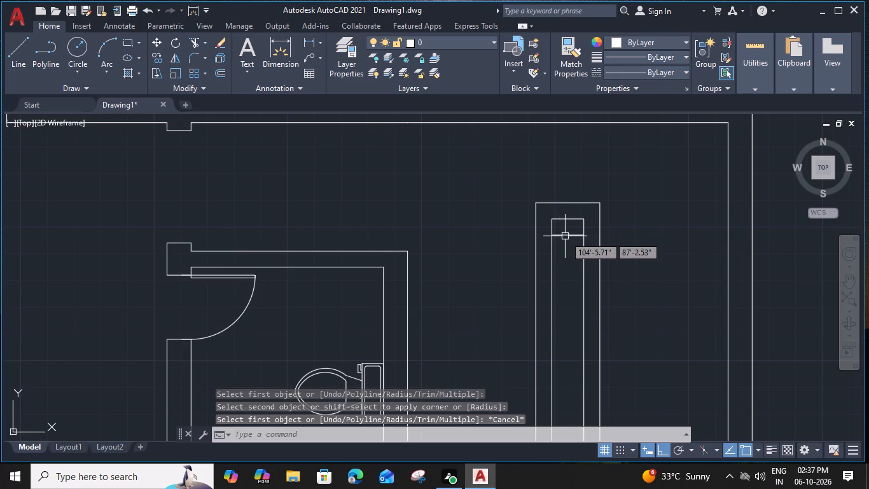
Trim away the inner cross lines at the north and south ends of the narrow strip.
type("TR")
key("space")
left_click(565, 236)
scroll(565, 243, "down", 2)
middle_click_drag(566, 299, 567, 294)
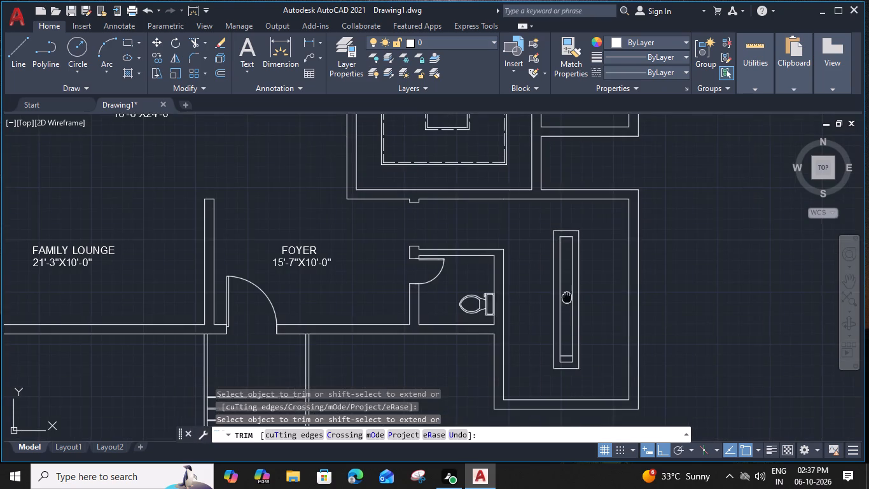
middle_click_drag(567, 294, 568, 270)
scroll(567, 325, "up", 2)
left_click(569, 339)
left_click(569, 321)
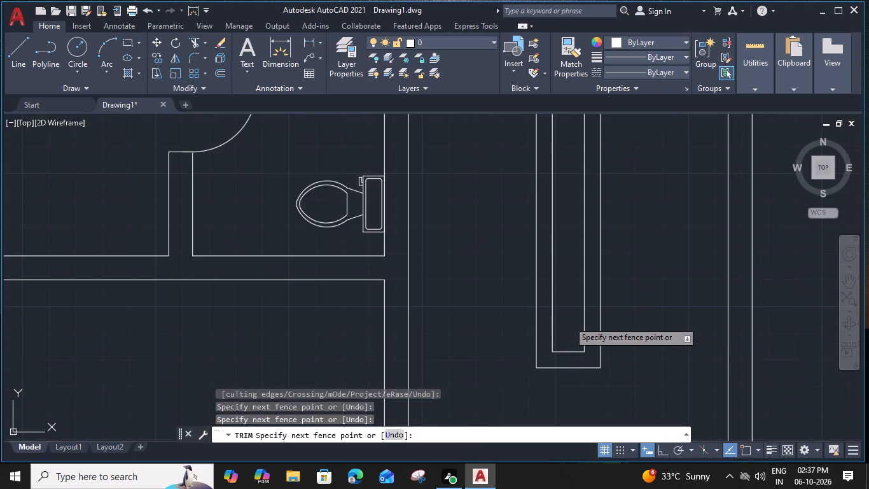
key("Escape")
scroll(568, 316, "down", 2)
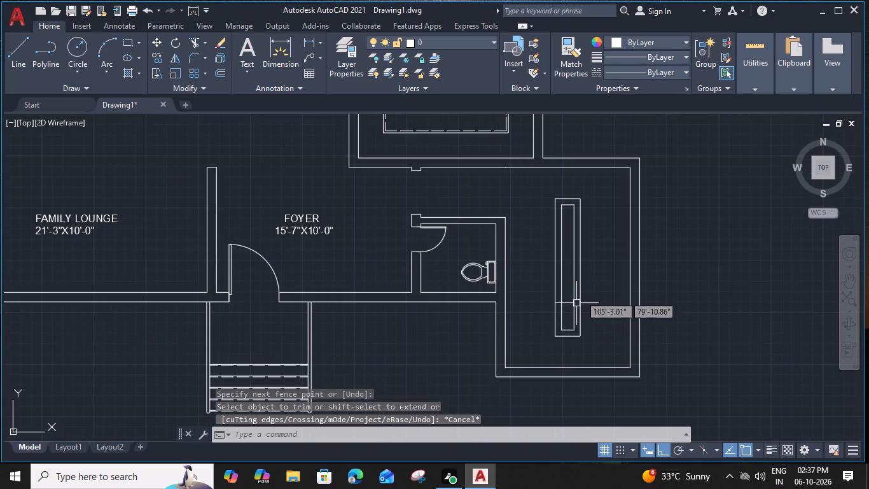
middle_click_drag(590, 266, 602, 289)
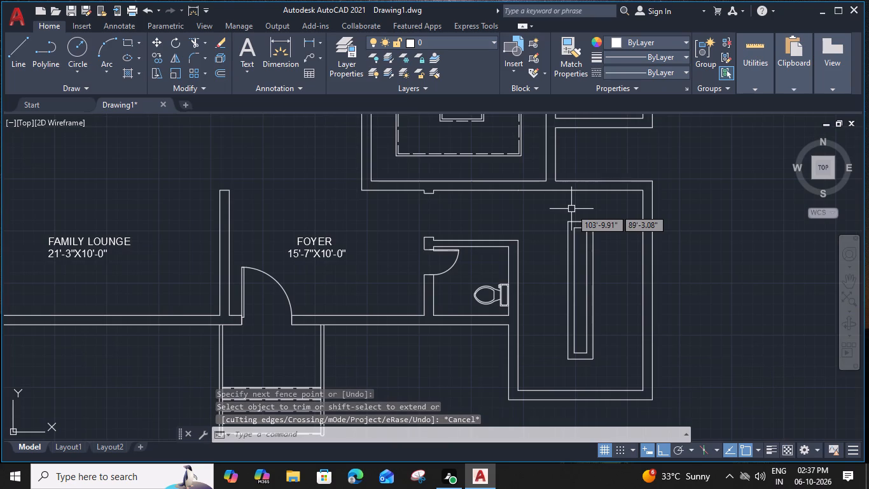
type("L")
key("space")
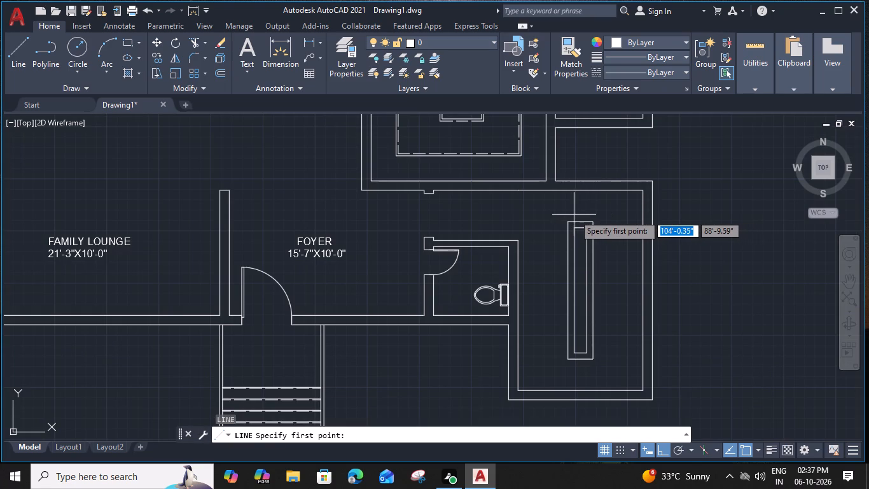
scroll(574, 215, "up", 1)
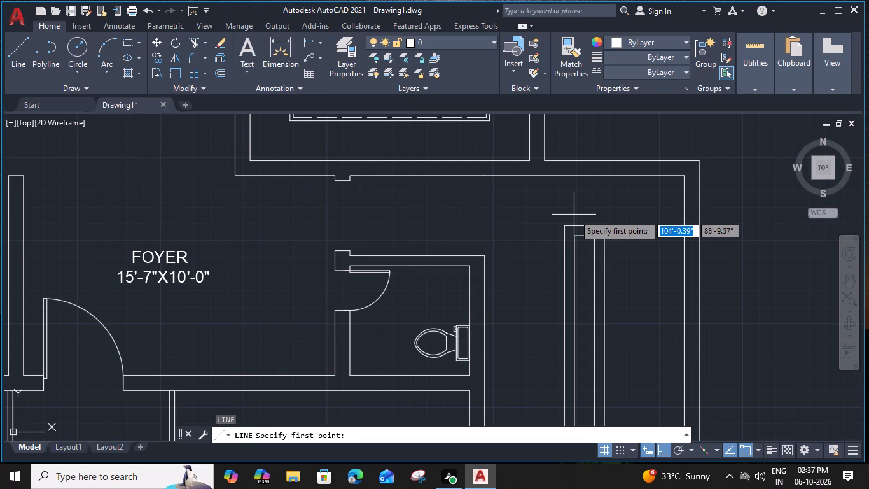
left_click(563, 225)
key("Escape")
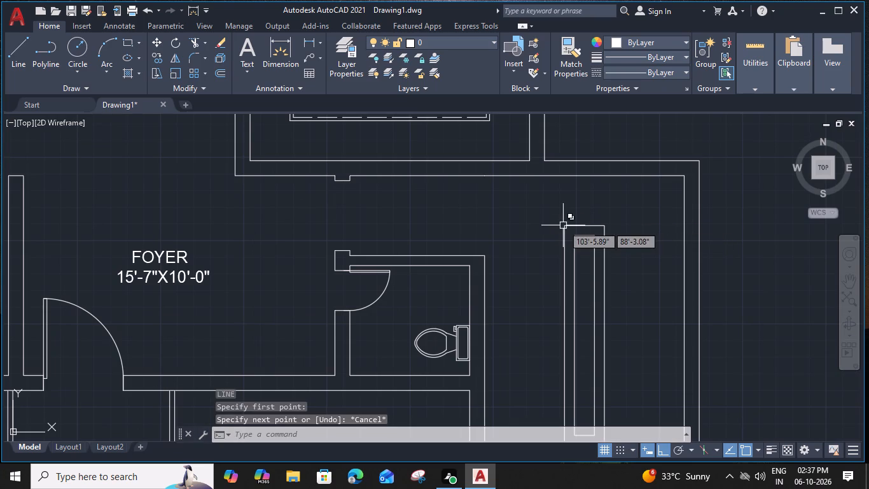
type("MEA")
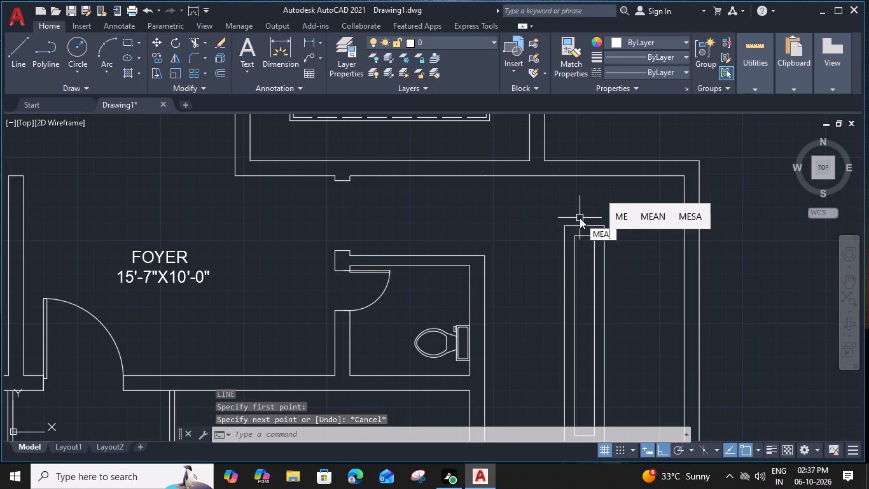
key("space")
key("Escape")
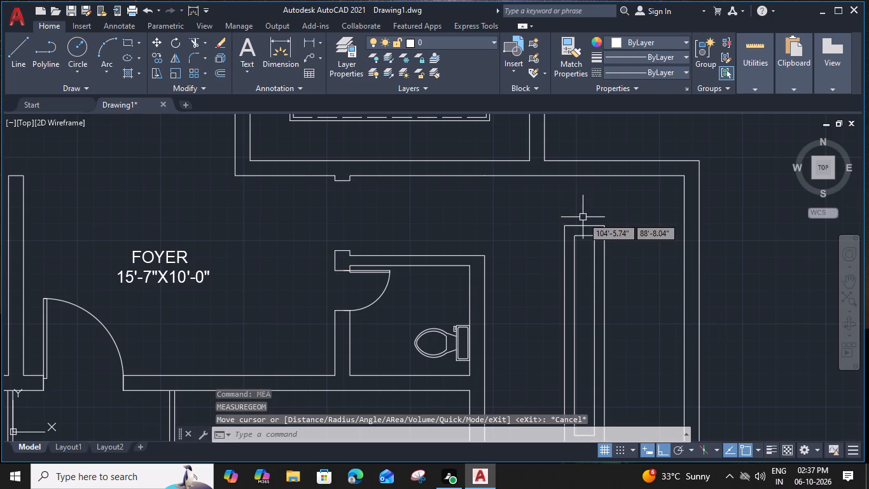
Draw a straight line from the outer rectangle's northwest corner north to the room's north wall.
type("L")
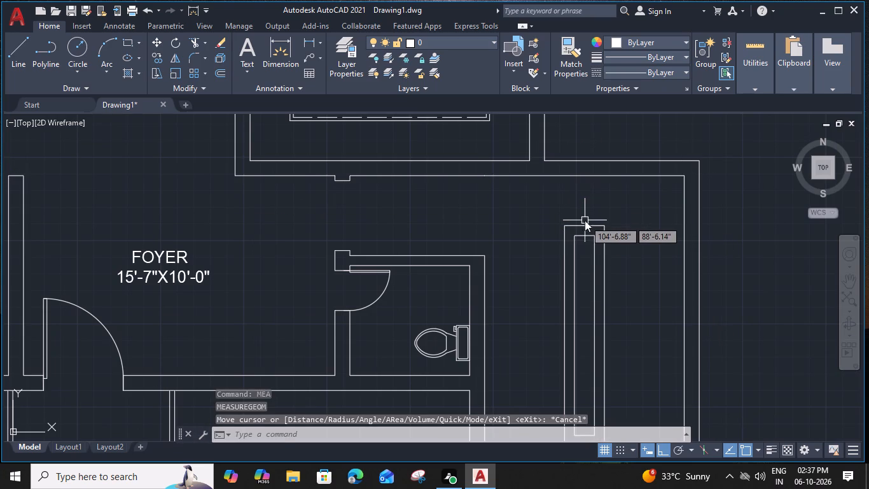
key("space")
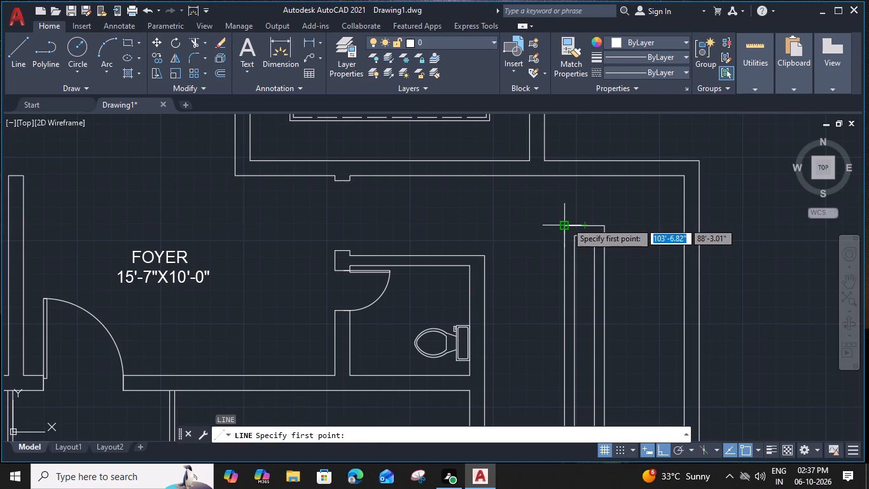
left_click(567, 222)
left_click(565, 176)
key("Escape")
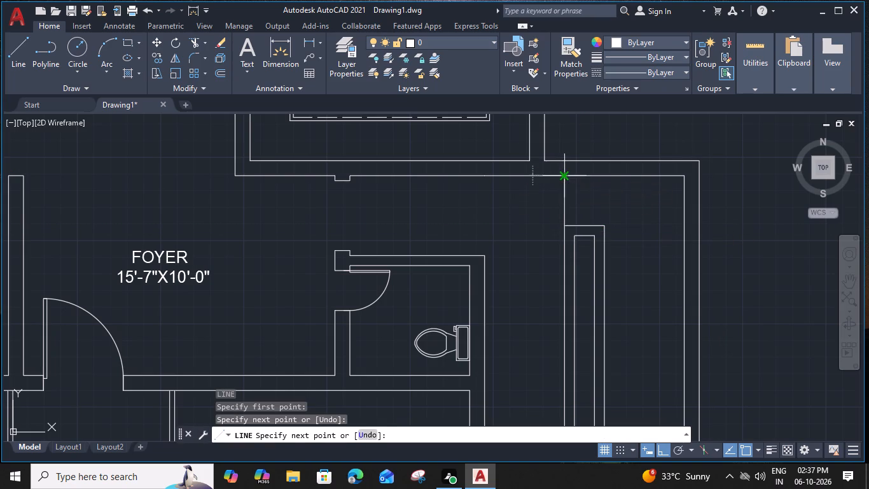
Offset the short line north of the outer rectangle 11" to the east twice, forming successive treads.
left_click(566, 192)
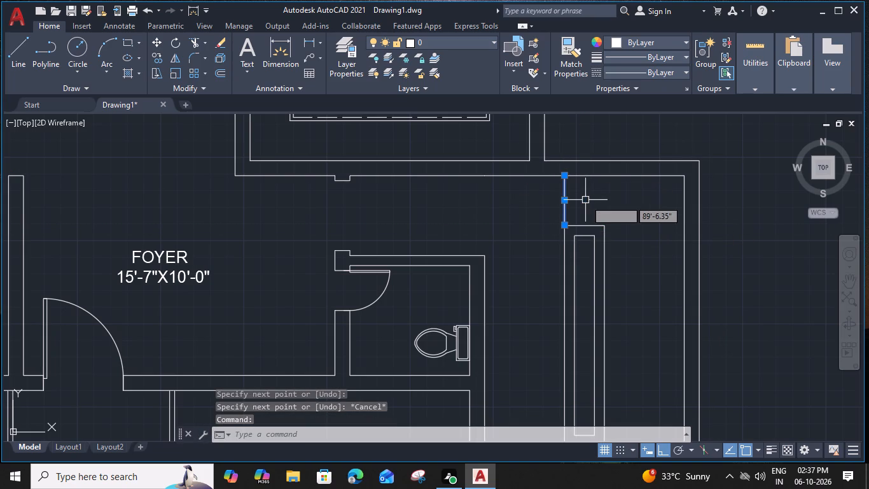
type("O")
key("space")
type("11")
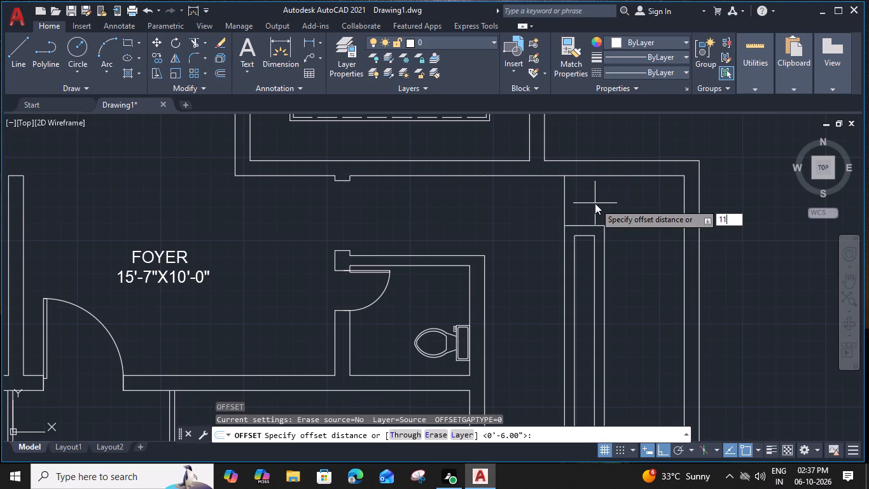
key("shift+quotedbl")
key("Return")
left_click(595, 203)
left_click(583, 199)
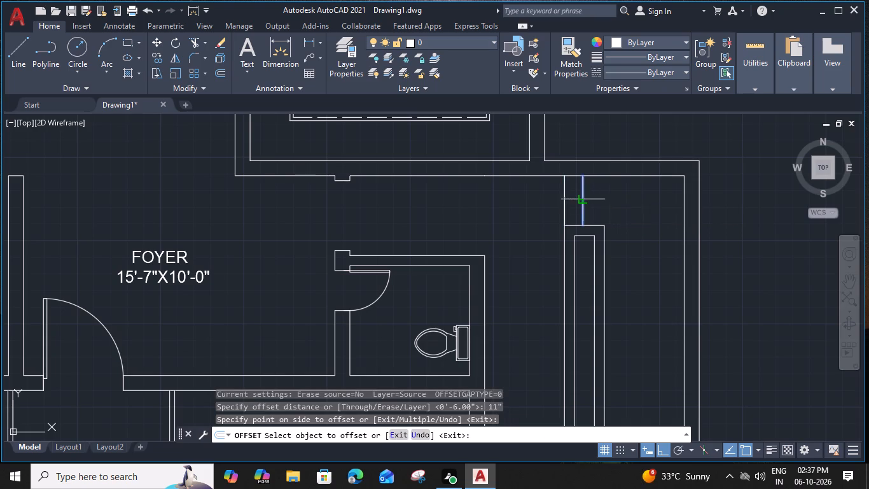
left_click(611, 204)
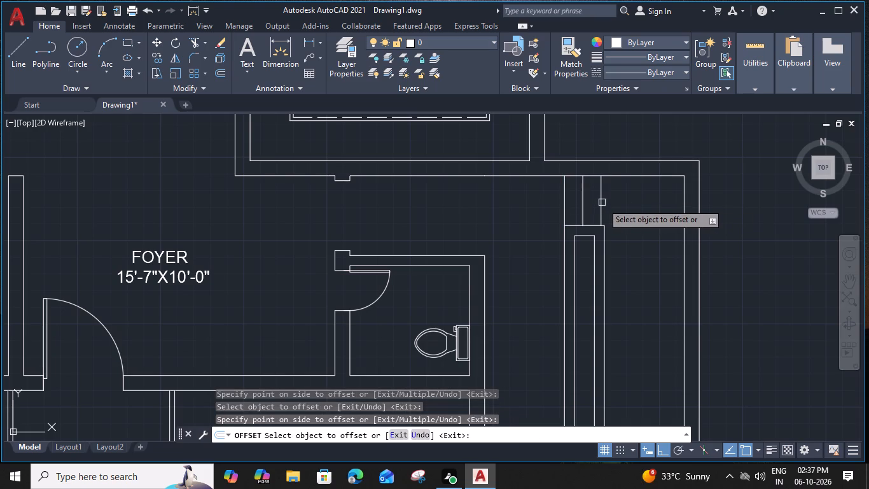
key("Escape")
Draw a diagonal line from the outer rectangle's northeast corner to the room's inner northeast corner.
type("L")
key("space")
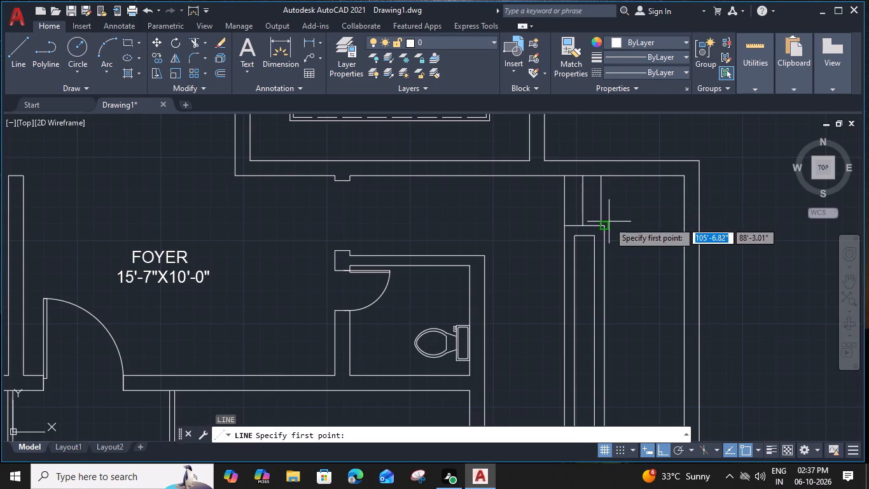
left_click(605, 224)
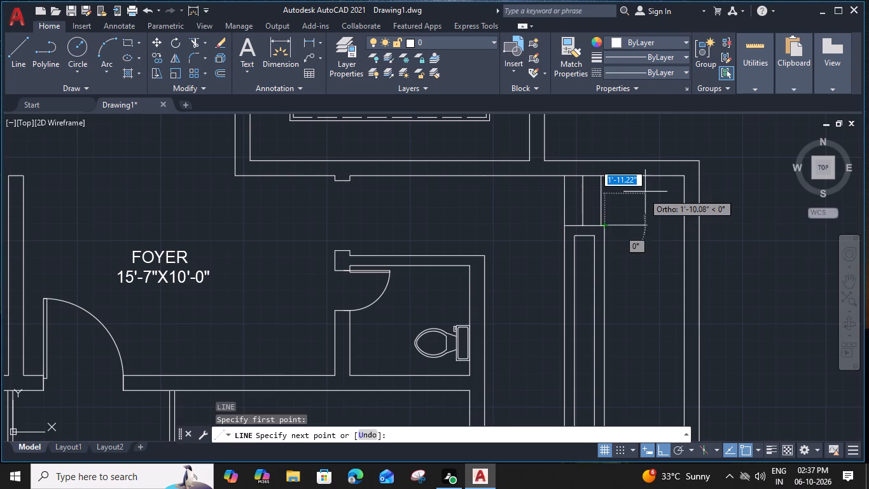
left_click(683, 177)
key("Escape")
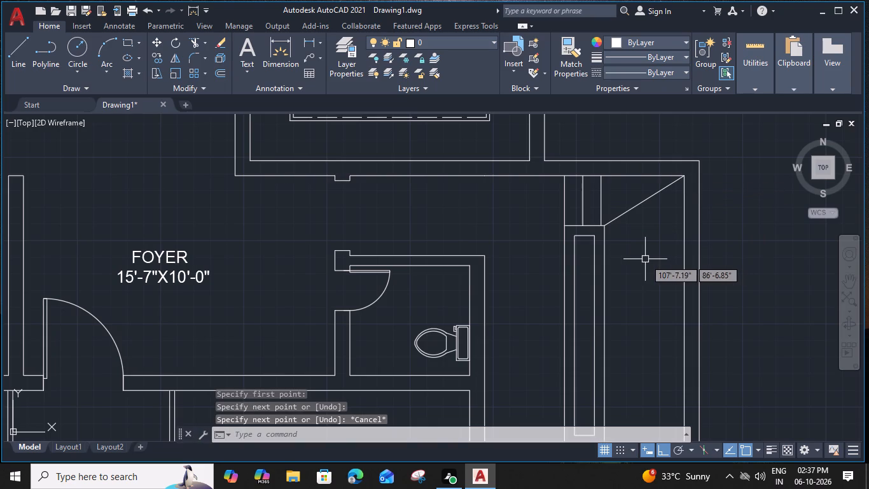
Draw a horizontal line from the outer rectangle's east side, just south of its northeast corner, to the east wall.
key("l")
key("space")
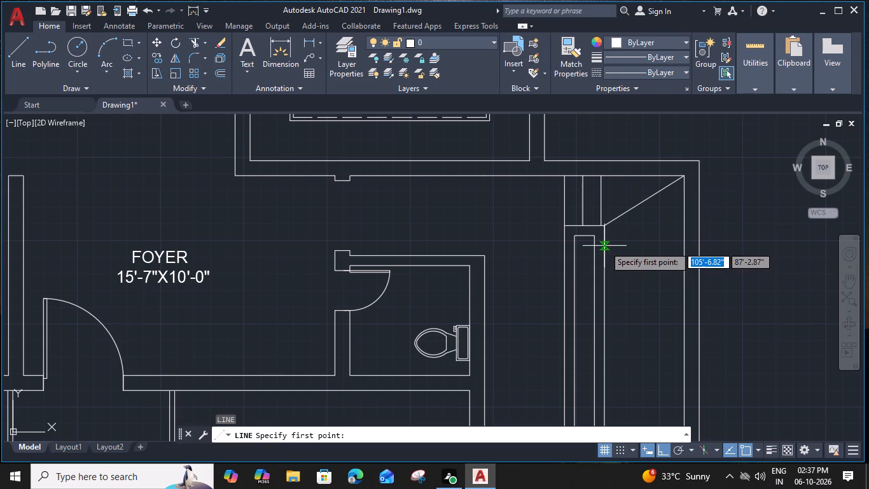
left_click(604, 243)
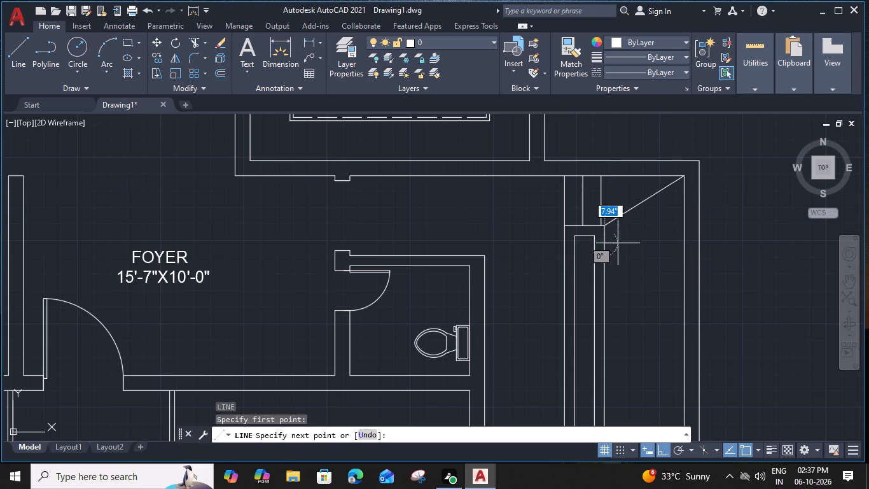
left_click(683, 242)
key("Escape")
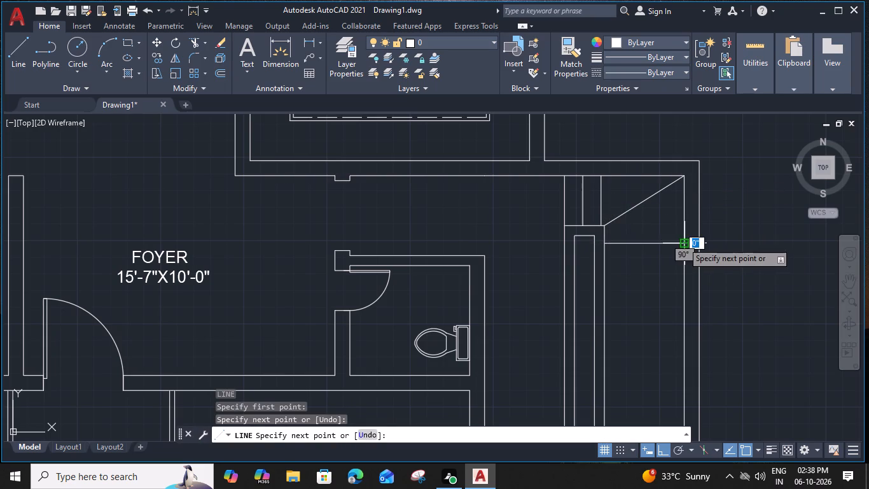
Offset the horizontal line between the outer rectangle and the east wall 11" to the south four times, forming successive treads.
left_click(648, 241)
key("o")
key("space")
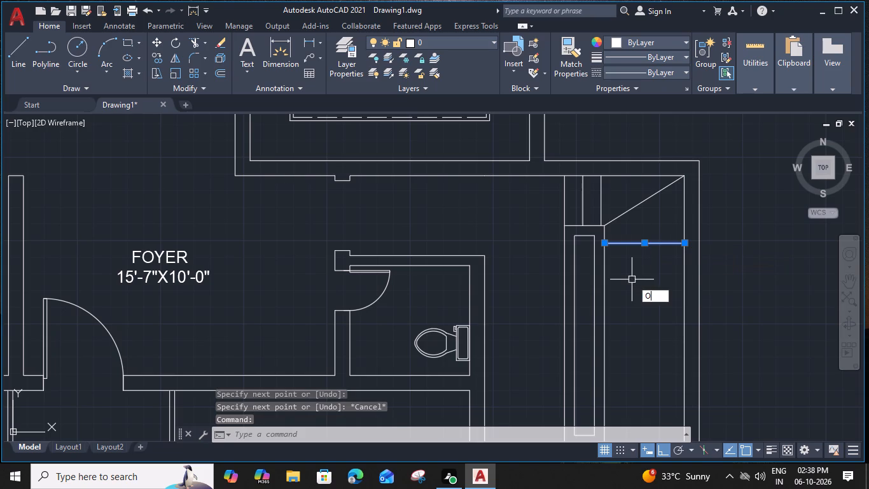
key("1")
key("1")
key("shift+quotedbl")
key("Return")
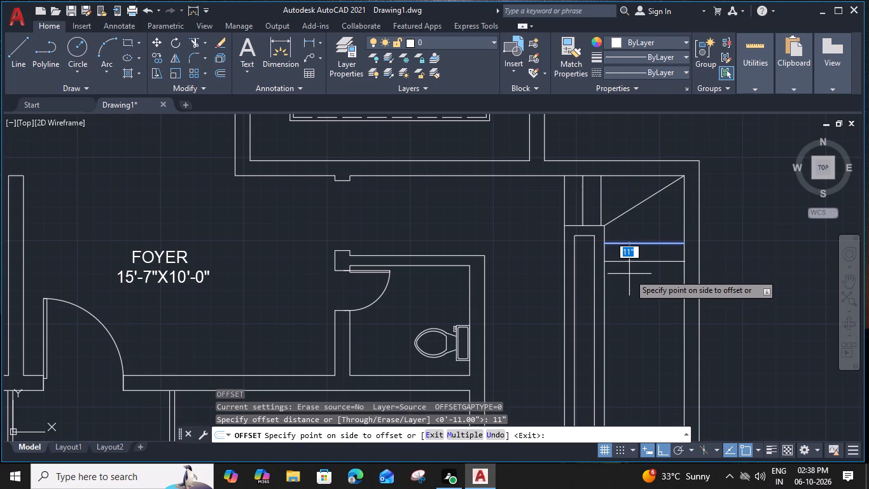
left_click(633, 292)
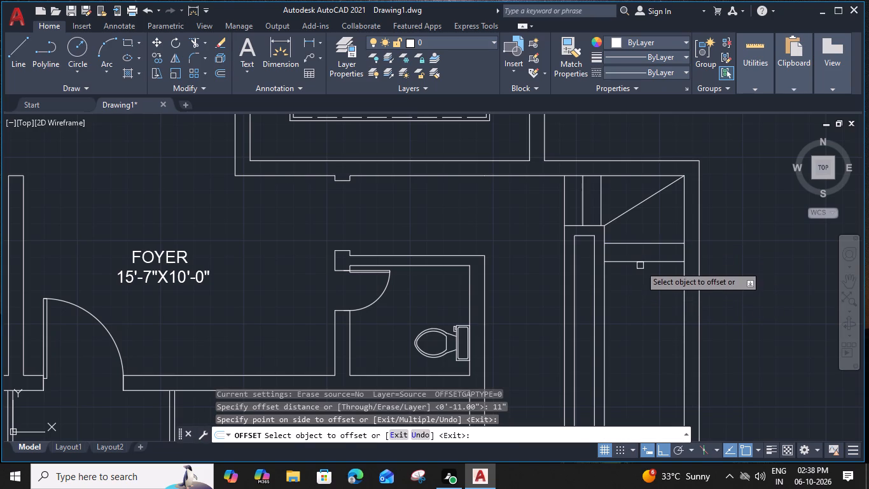
left_click(641, 263)
left_click(639, 310)
left_click(651, 278)
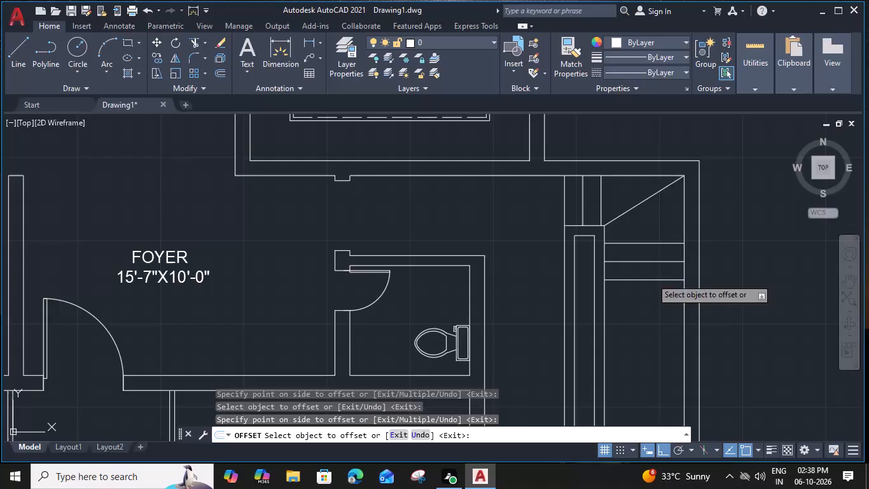
left_click(647, 316)
left_click(647, 299)
left_click(645, 338)
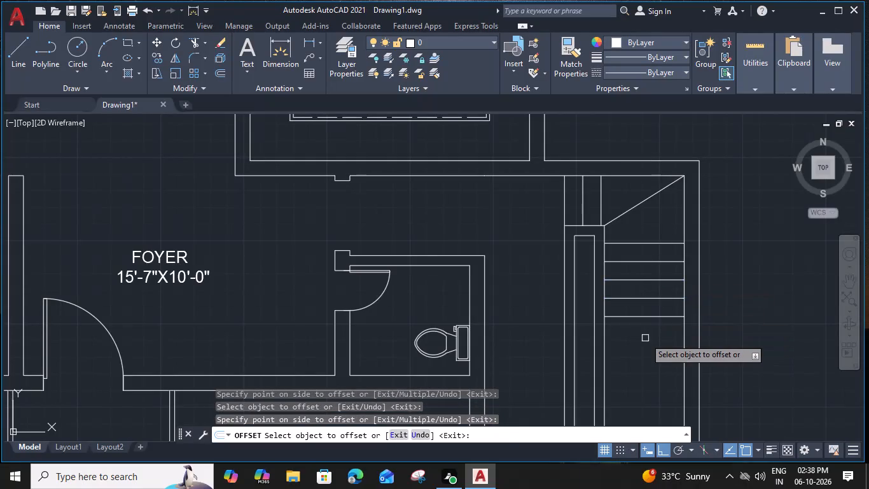
Continue the east flight southward with four more treads, each offset 11" from the last one.
middle_click_drag(641, 334, 641, 290)
left_click(651, 274)
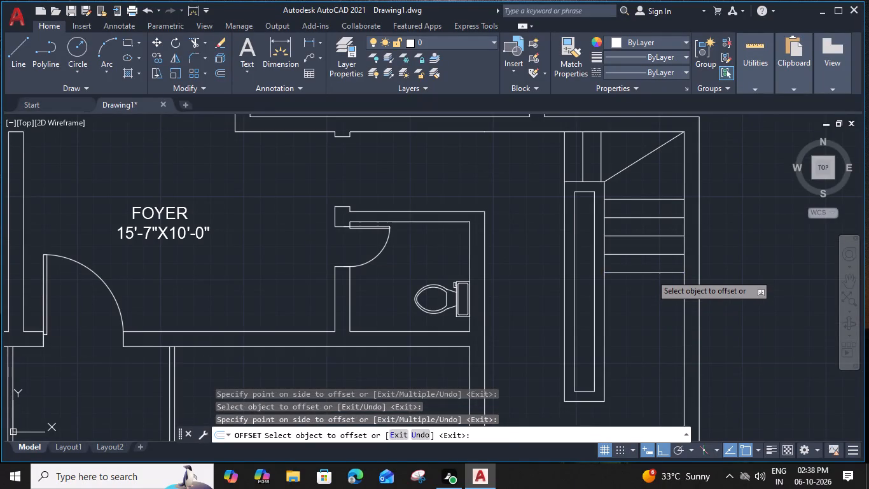
left_click(649, 315)
left_click(660, 292)
left_click(651, 330)
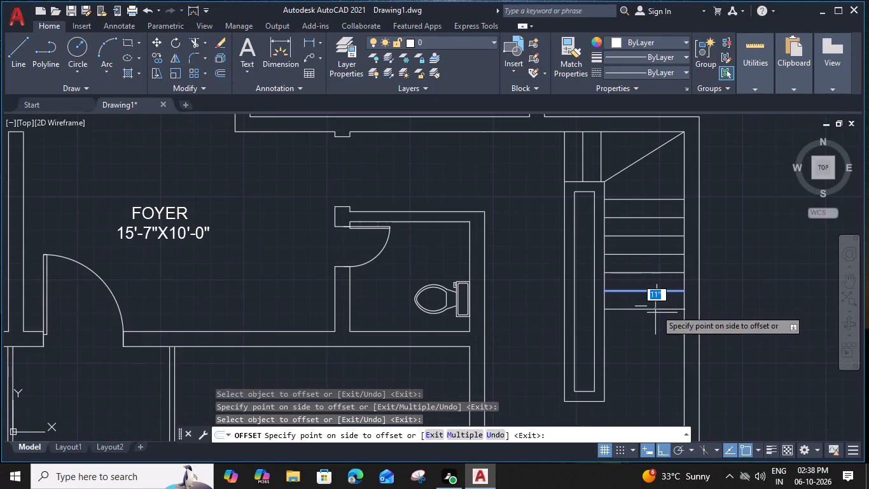
left_click_drag(655, 309, 655, 316)
left_click(653, 339)
middle_click_drag(651, 307, 651, 329)
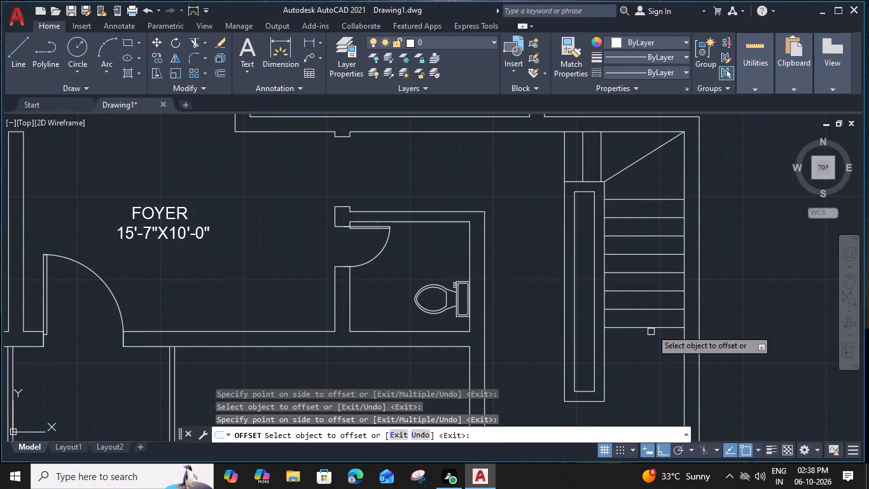
middle_click_drag(651, 329, 650, 269)
left_click_drag(658, 290, 658, 296)
left_click(658, 336)
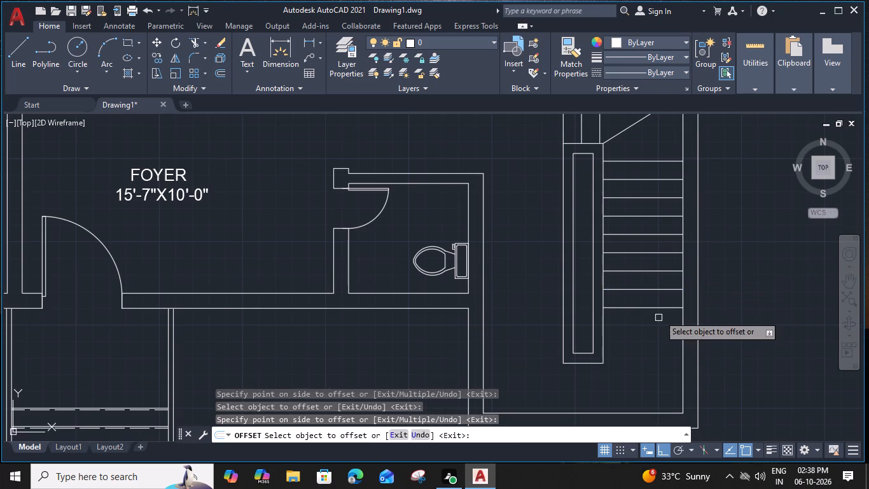
Offset three more east-flight treads 11" apart to the south, reaching the outer rectangle's south edge.
left_click(660, 309)
left_click(660, 343)
left_click(660, 325)
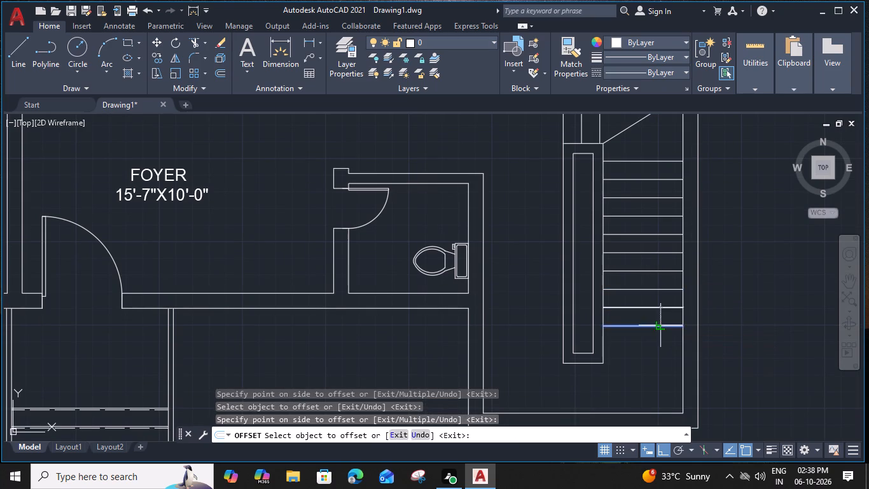
left_click(659, 359)
left_click(659, 347)
left_click(658, 373)
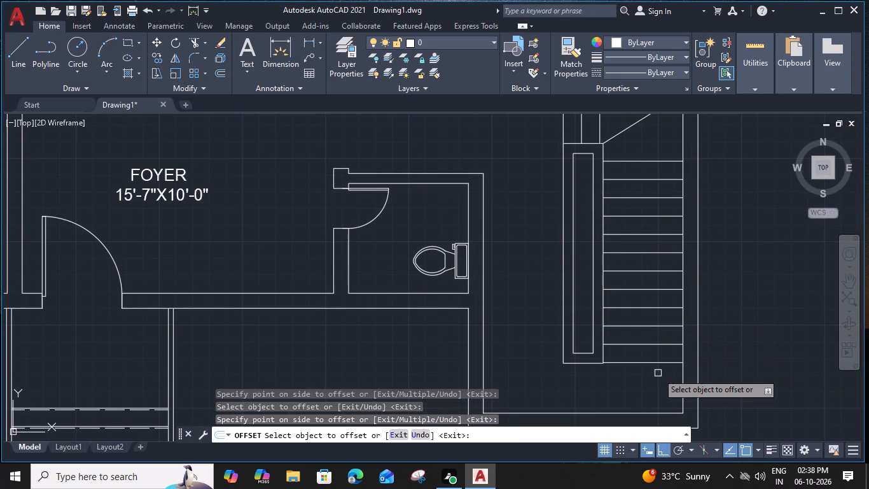
middle_click_drag(649, 377, 669, 320)
key("Escape")
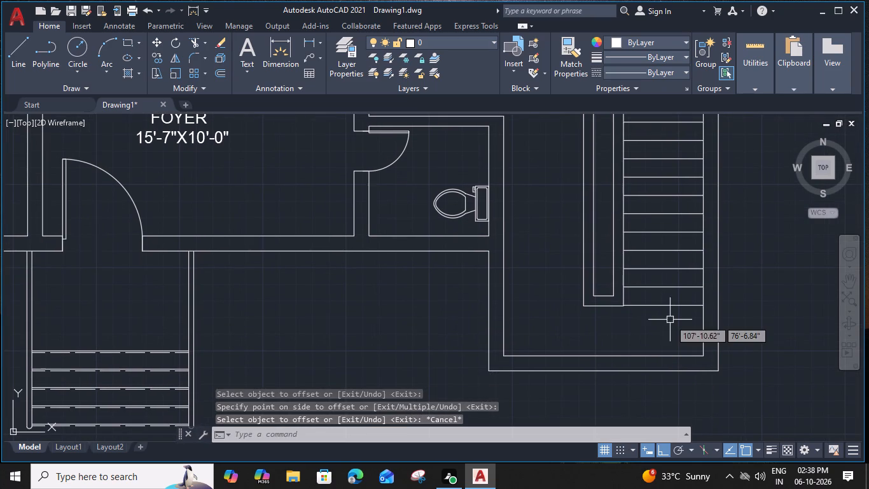
Draw a diagonal line from the outer rectangle's southeast corner to the east wall, just north of the room's inner southeast corner.
key("l")
key("space")
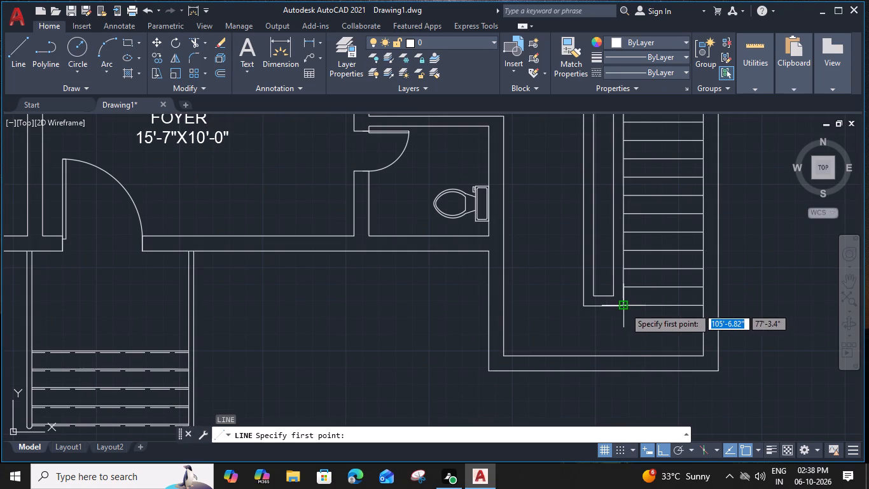
left_click(625, 309)
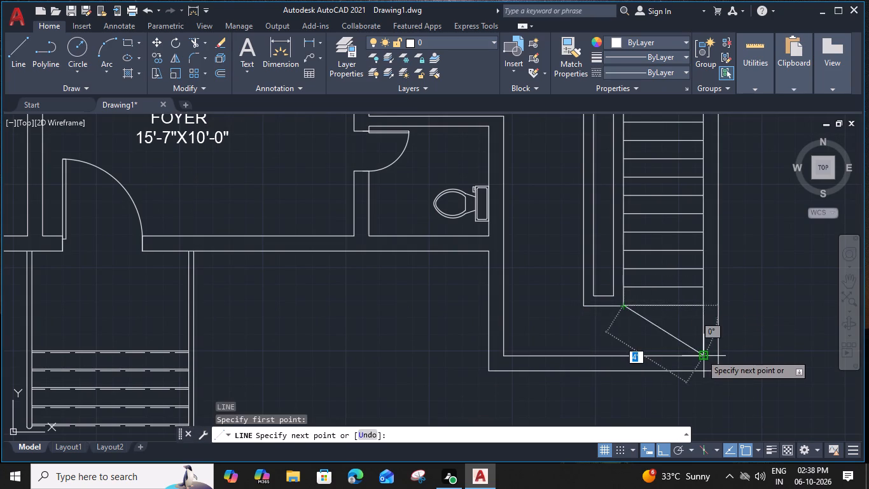
left_click(704, 350)
key("Escape")
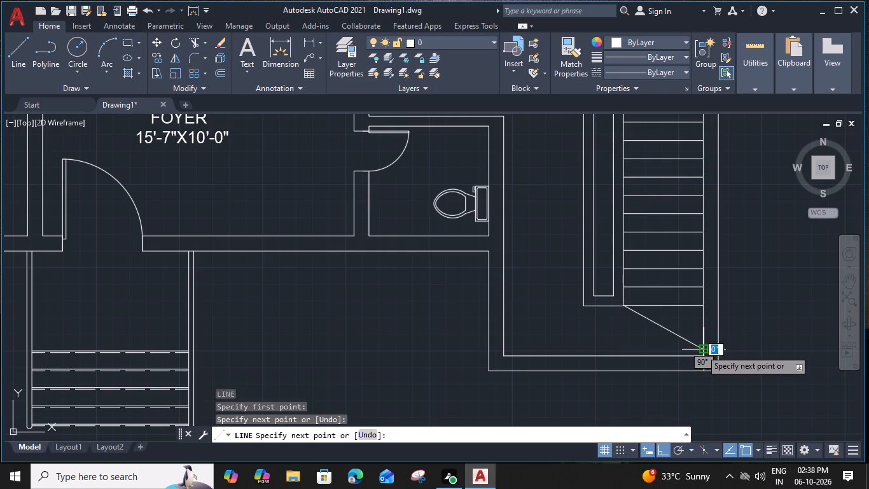
Draw a straight line from the outer rectangle's southeast corner south to the room's south wall.
type("L")
key("space")
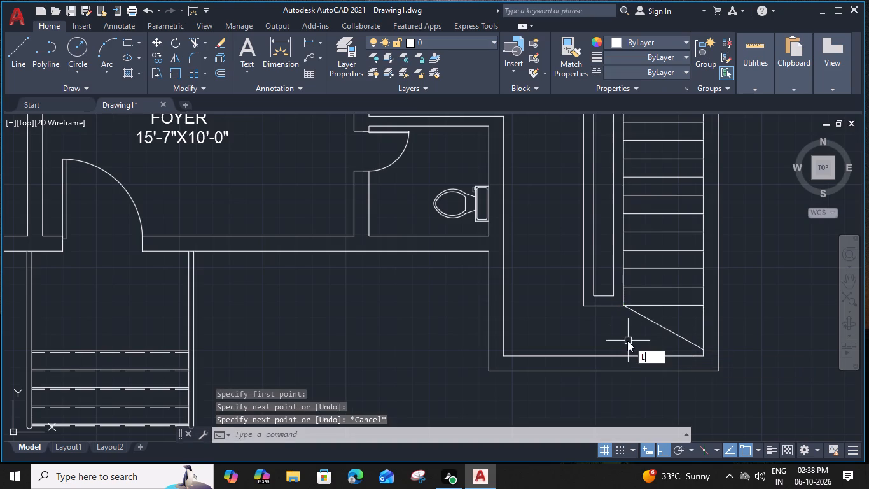
left_click(625, 306)
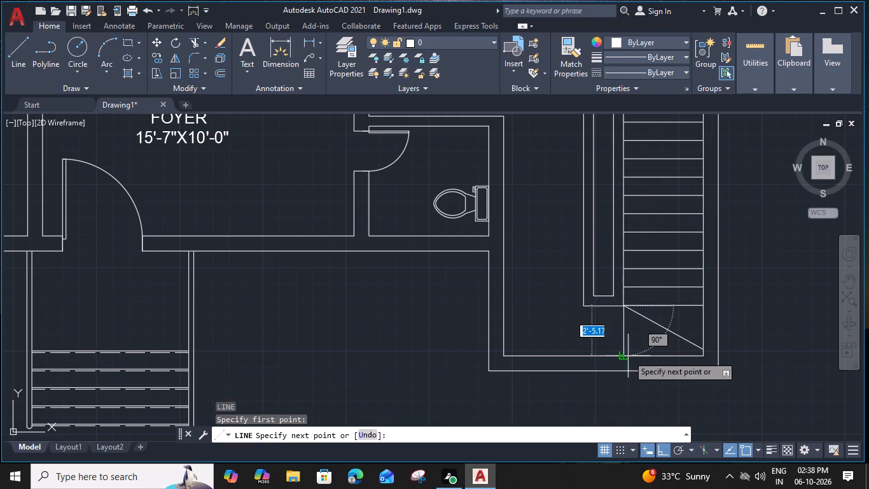
left_click(623, 360)
key("Escape")
Offset the short vertical line south of the outer rectangle 11" to the west twice, forming successive treads.
left_click(622, 335)
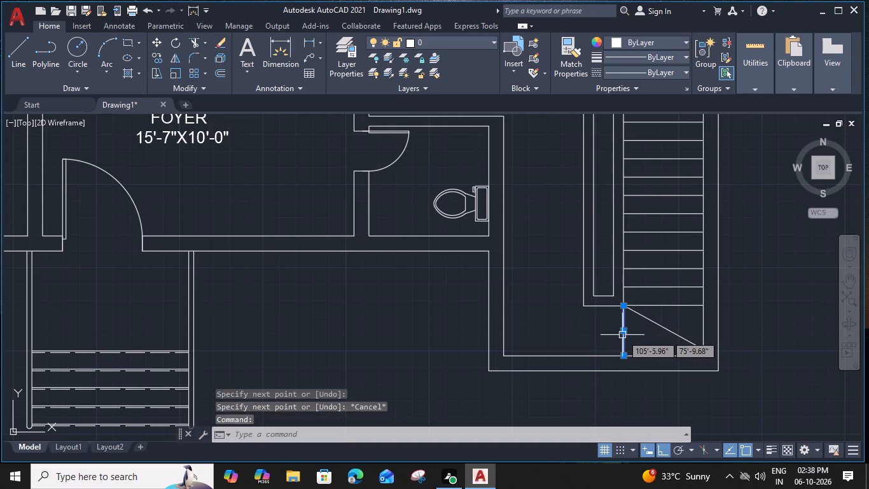
type("O 11")
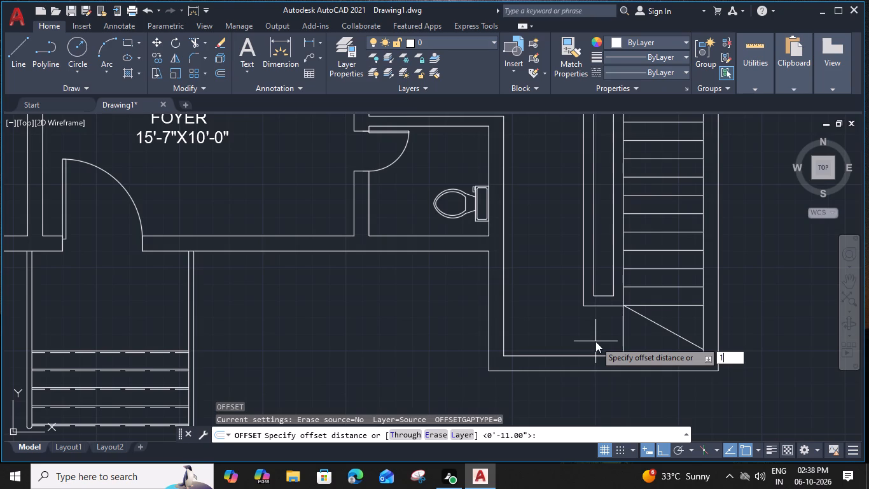
key("shift+quotedbl")
key("Return")
left_click(593, 342)
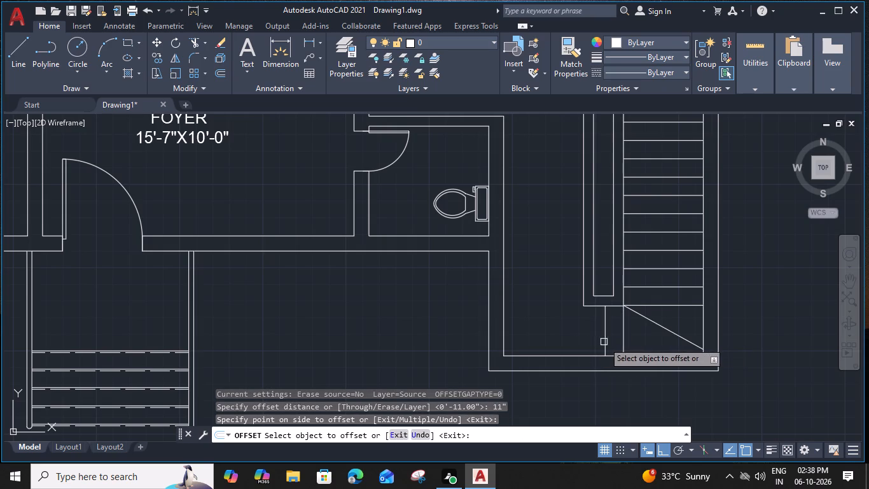
left_click(604, 342)
left_click(579, 338)
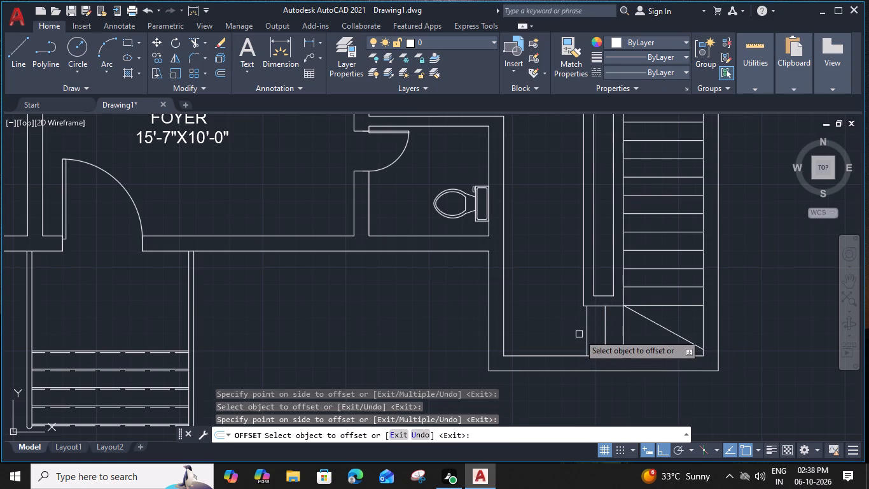
key("Escape")
Draw a diagonal line from the outer rectangle's southwest corner to the room's inner southwest corner.
type("L")
key("space")
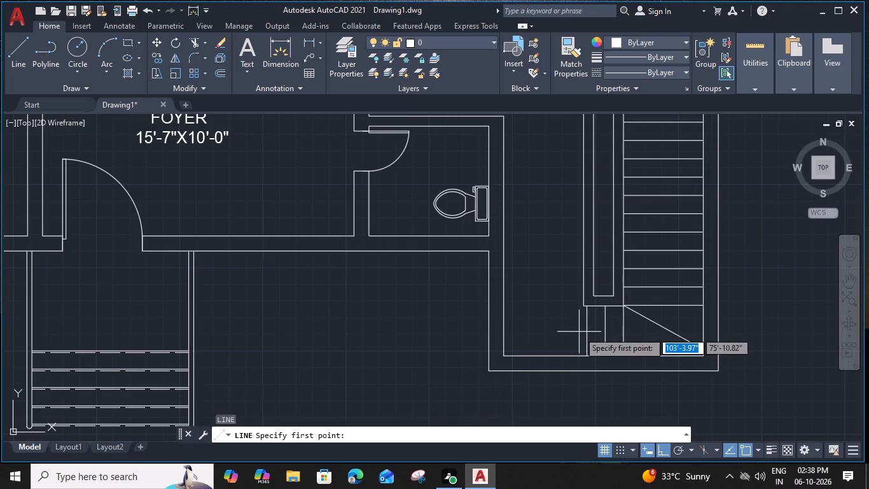
left_click(584, 306)
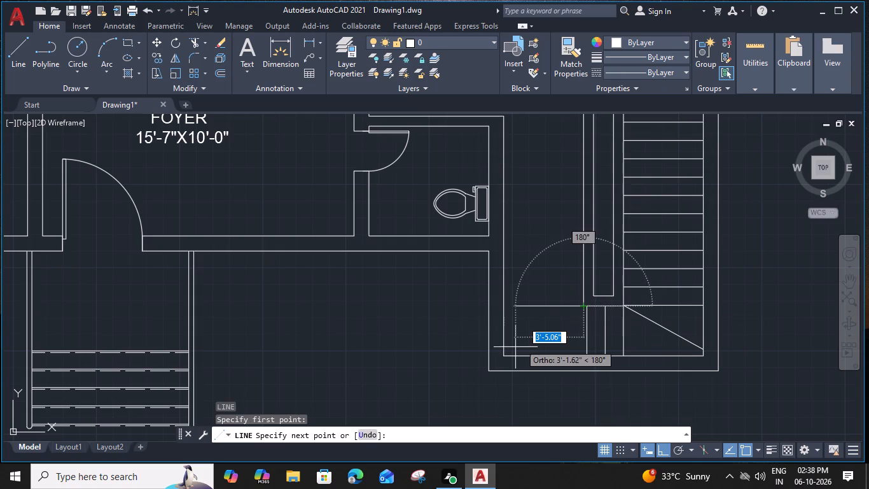
left_click(503, 357)
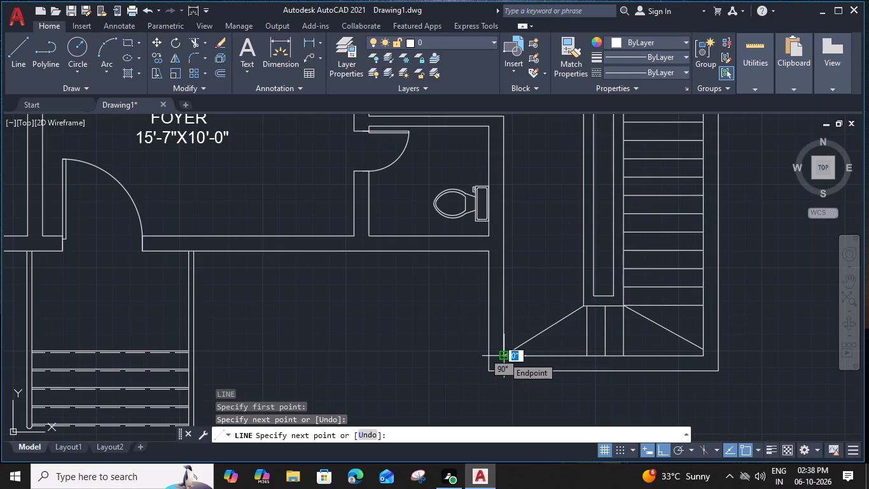
key("Escape")
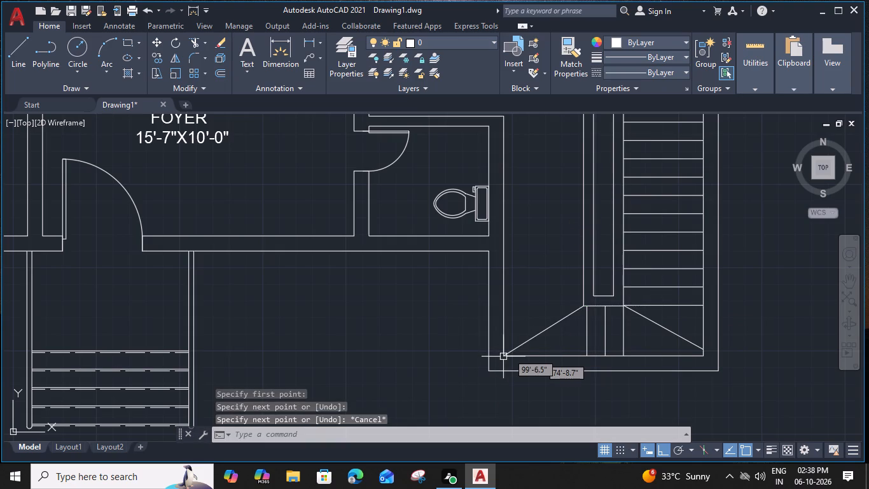
Draw a horizontal line from the outer rectangle's southwest corner west to the room's west wall.
type("L")
key("space")
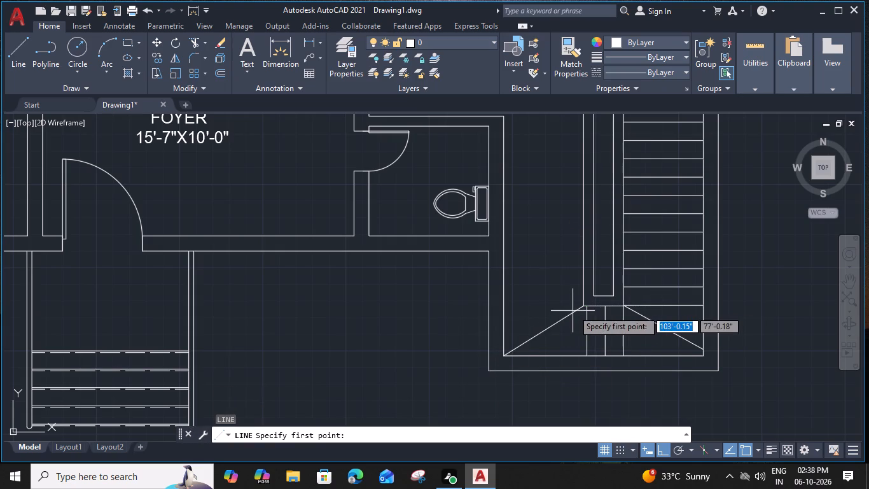
left_click(581, 308)
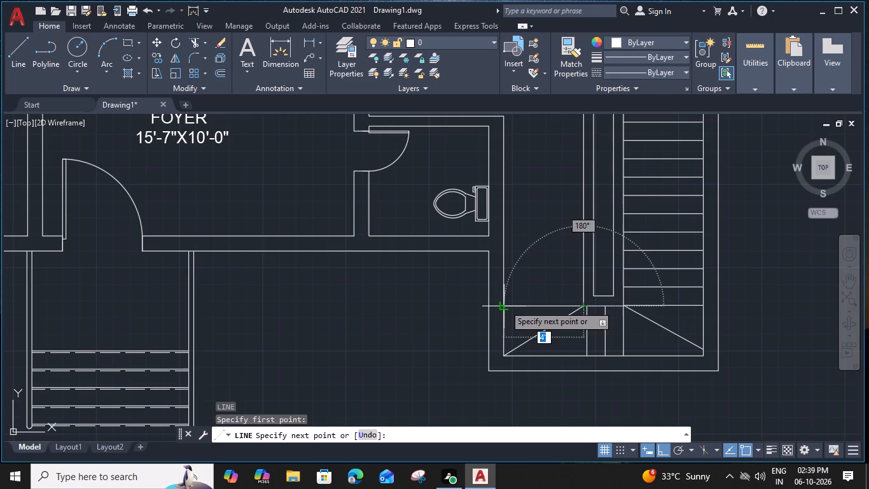
left_click(504, 305)
key("Escape")
Offset the horizontal line west of the outer rectangle 11" to the north three times, forming successive treads.
left_click(545, 307)
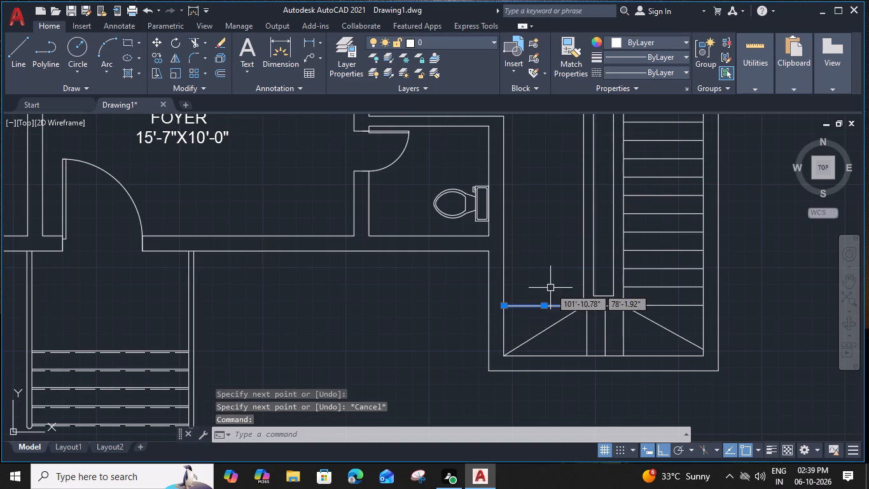
type("O")
key("space")
type("11")
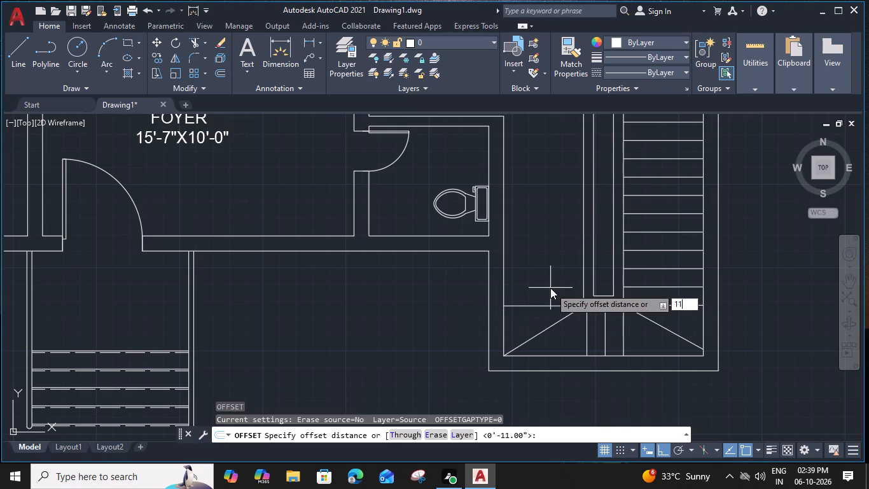
key("shift+quotedbl")
key("Return")
left_click(554, 276)
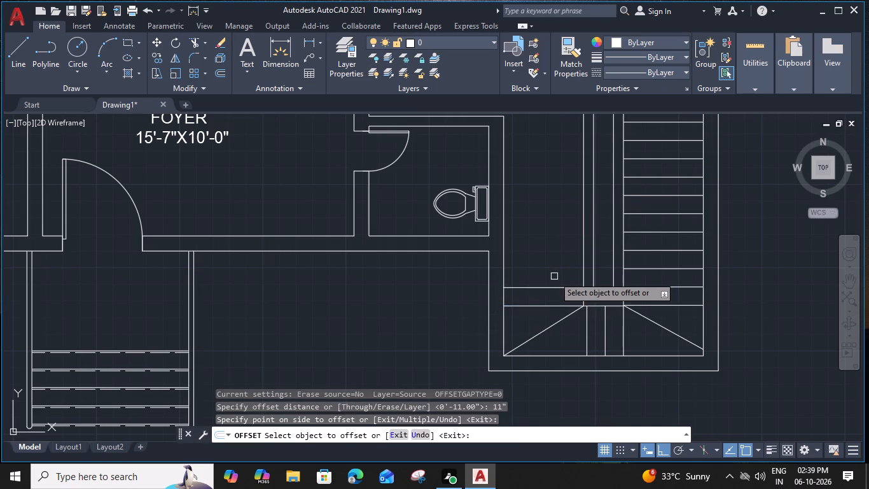
left_click(560, 288)
left_click(567, 252)
middle_click_drag(567, 252, 565, 322)
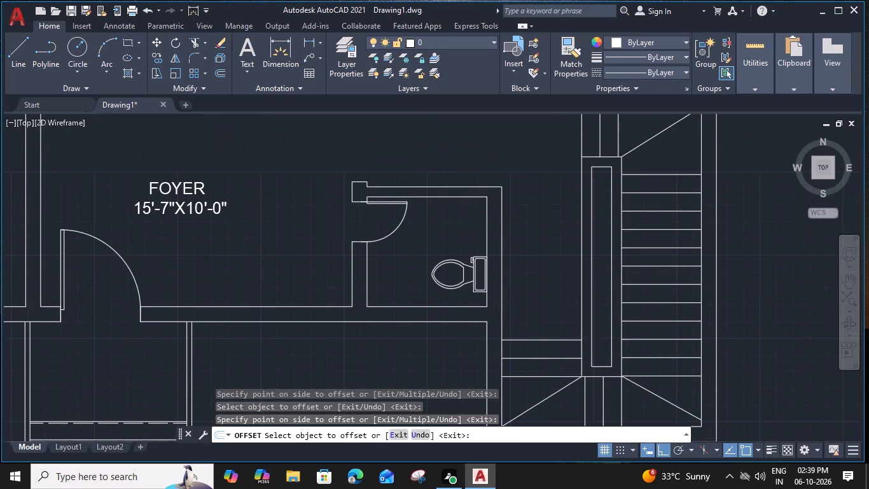
left_click(561, 339)
left_click(564, 294)
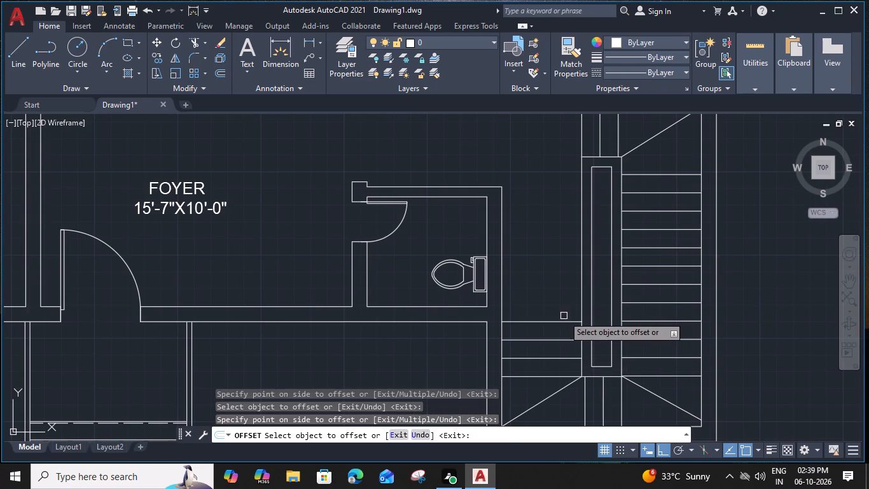
Offset the northernmost tread of the west stair flight 11" to the north six times, forming successive treads.
left_click(562, 322)
left_click(565, 280)
left_click(562, 300)
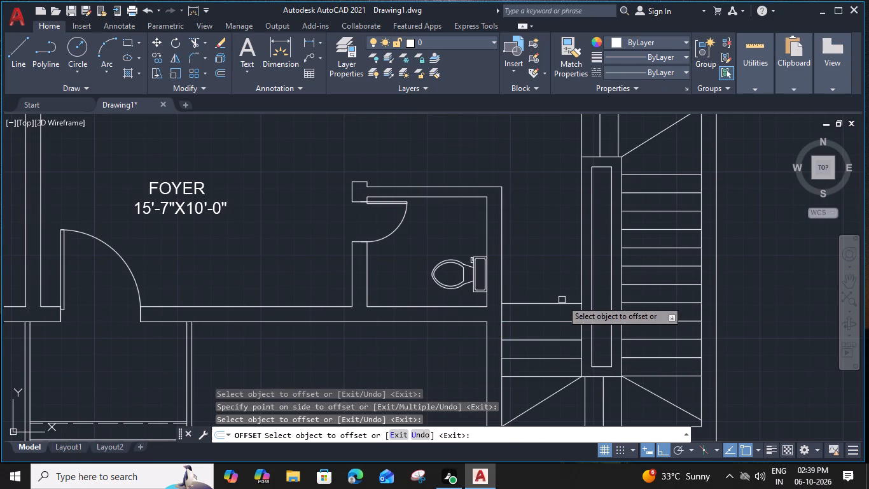
left_click(561, 305)
left_click(564, 261)
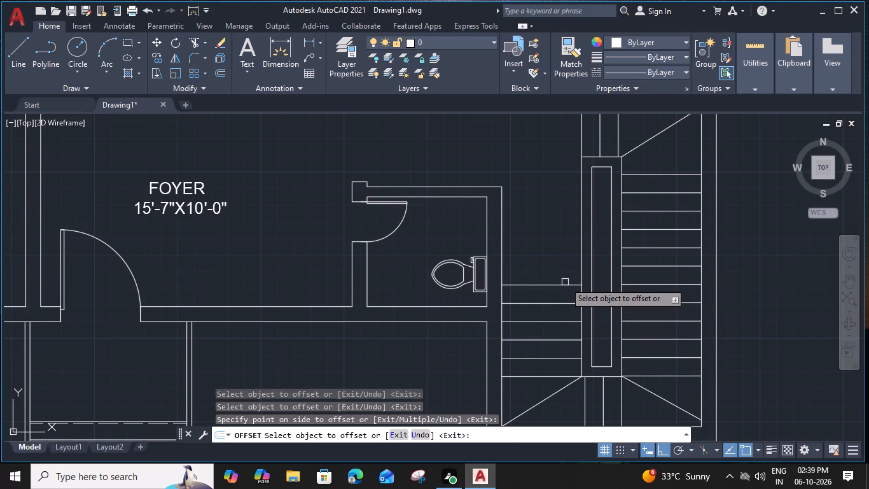
left_click(565, 285)
left_click(563, 251)
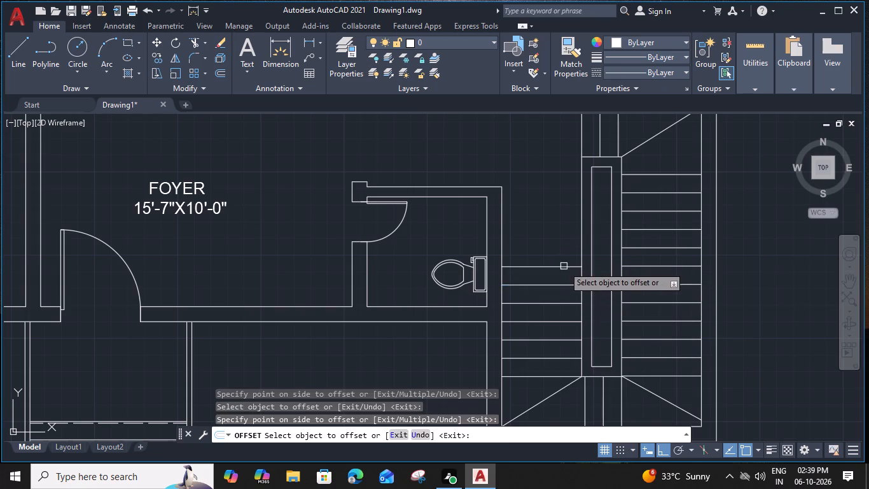
left_click(564, 266)
left_click(566, 232)
middle_click_drag(567, 237, 573, 281)
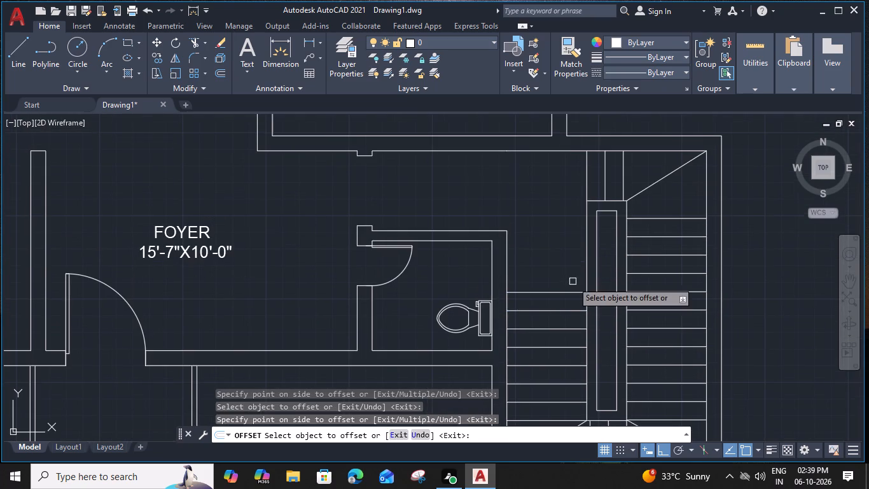
left_click(572, 290)
left_click(567, 250)
middle_click_drag(567, 251, 572, 276)
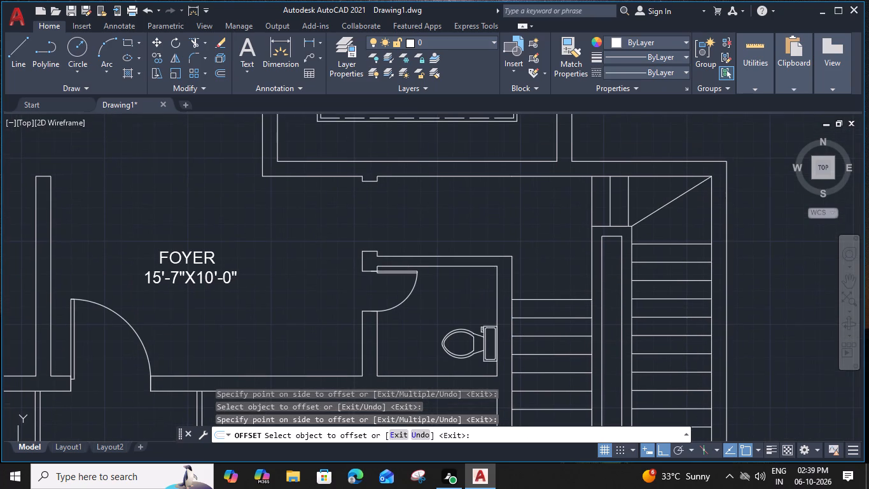
left_click_drag(576, 299, 574, 291)
left_click(571, 258)
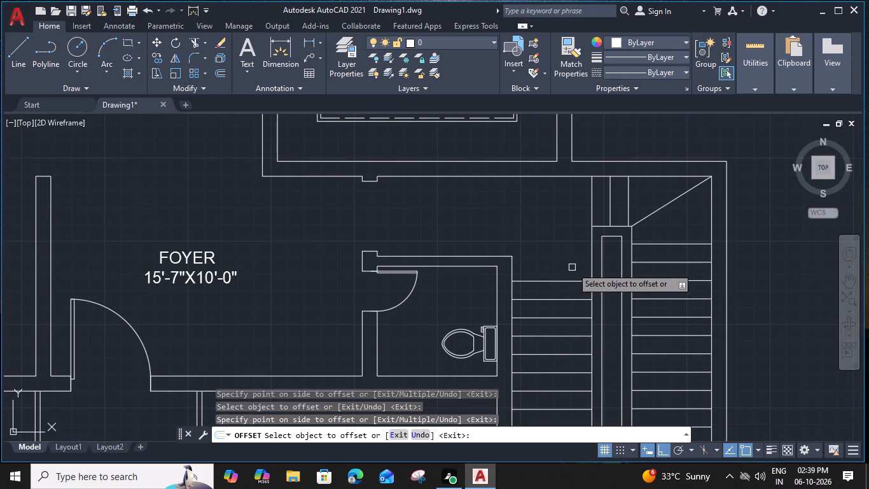
key("Escape")
Draw a dashed ACAD_ISO02W100 travel line from the west flight's northernmost tread midpoint, around the southern landing, up the east flight and west across the northern landing.
type("L")
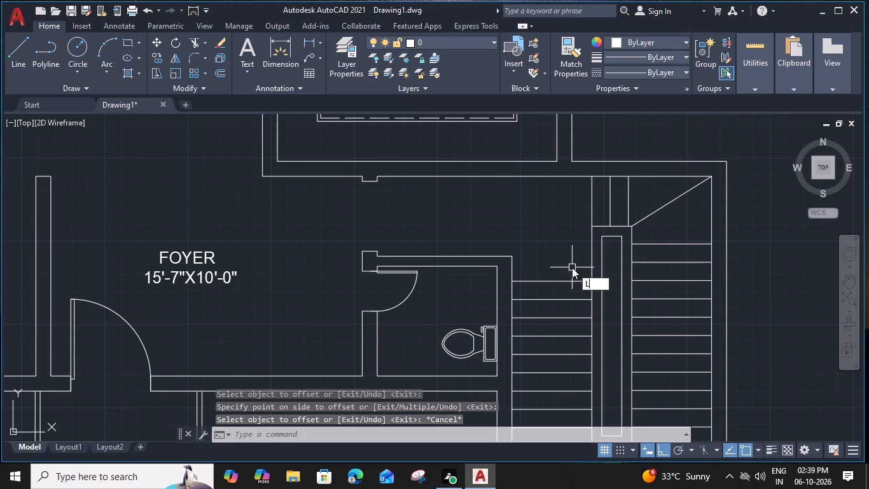
key("space")
left_click(686, 71)
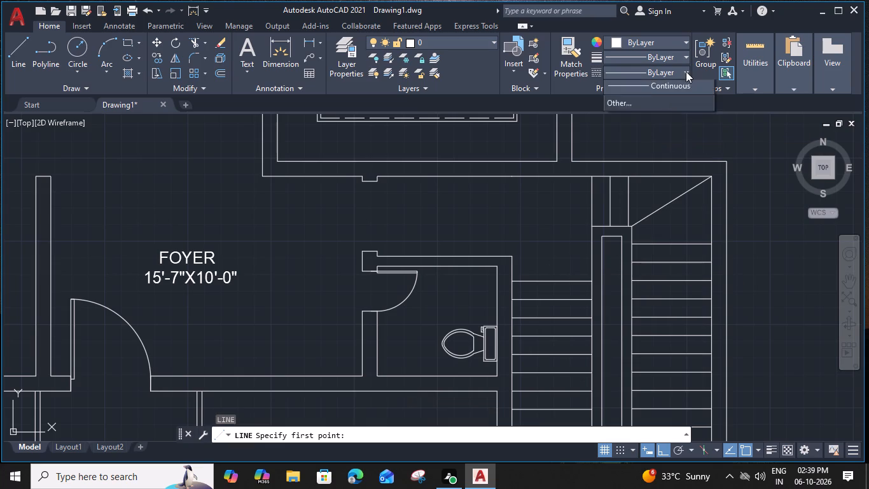
left_click(674, 120)
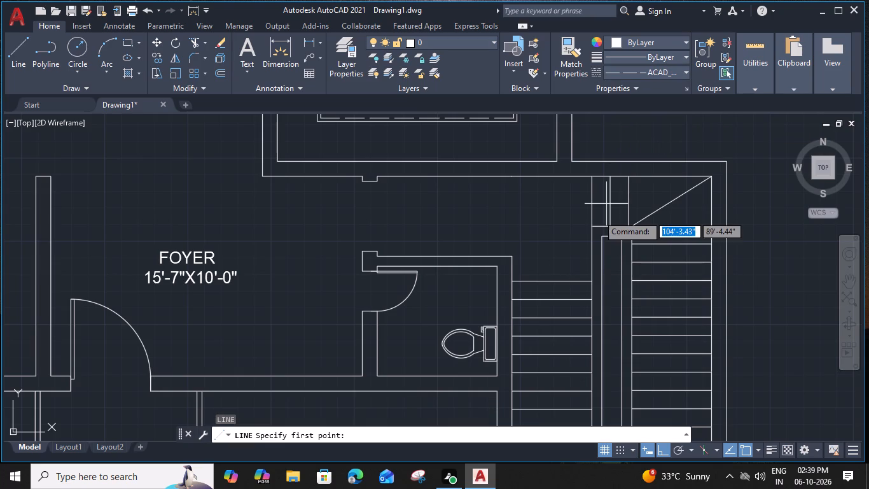
left_click(552, 280)
middle_click_drag(550, 334, 555, 260)
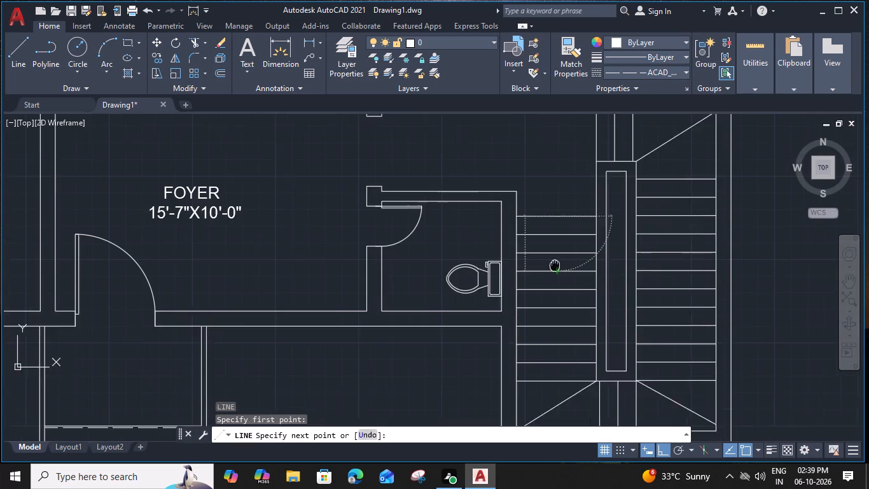
middle_click_drag(555, 260, 558, 241)
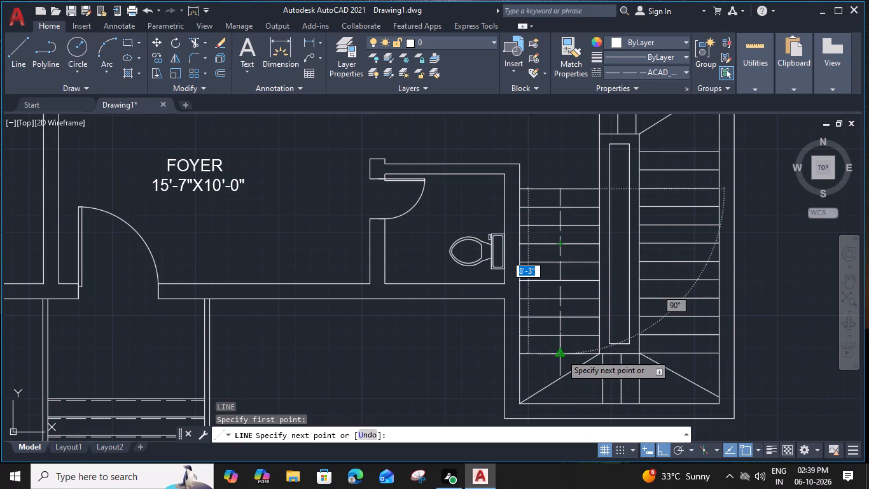
left_click(561, 354)
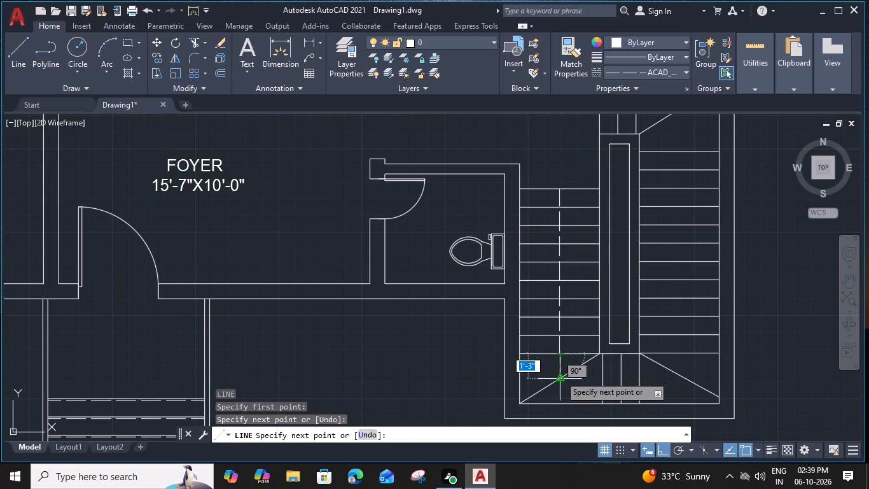
left_click(560, 376)
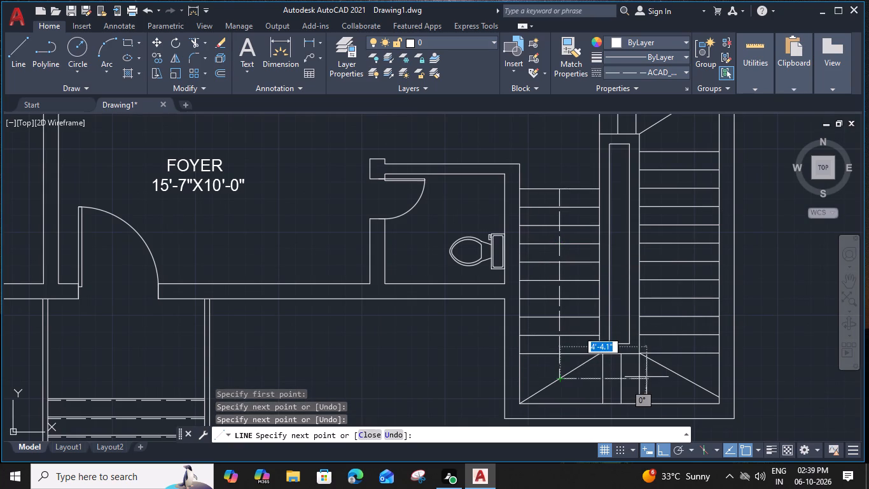
left_click(681, 379)
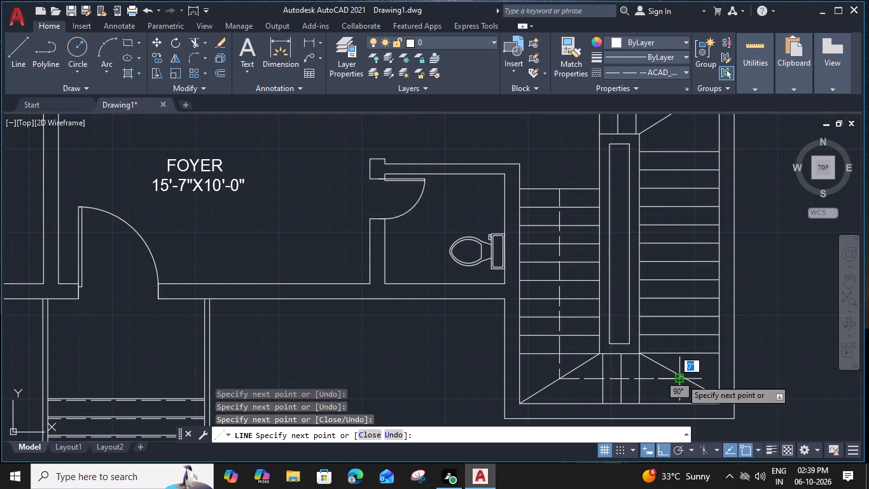
left_click(681, 189)
middle_click_drag(681, 187, 674, 261)
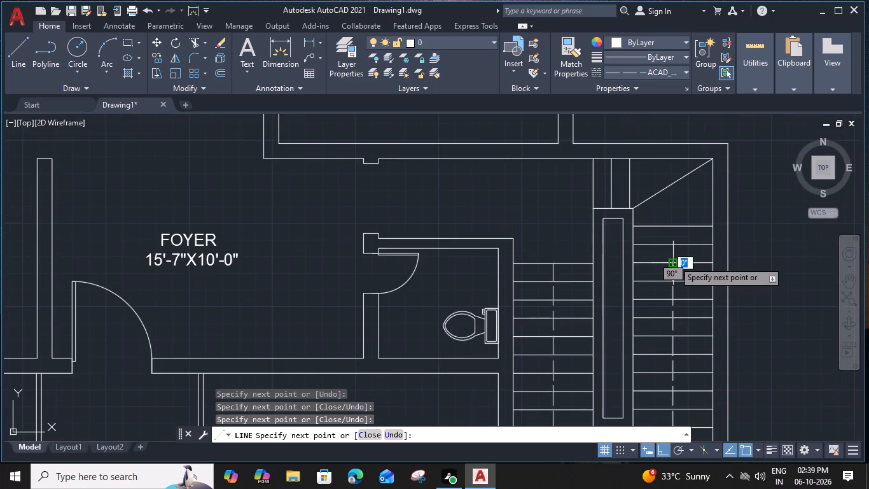
left_click(674, 184)
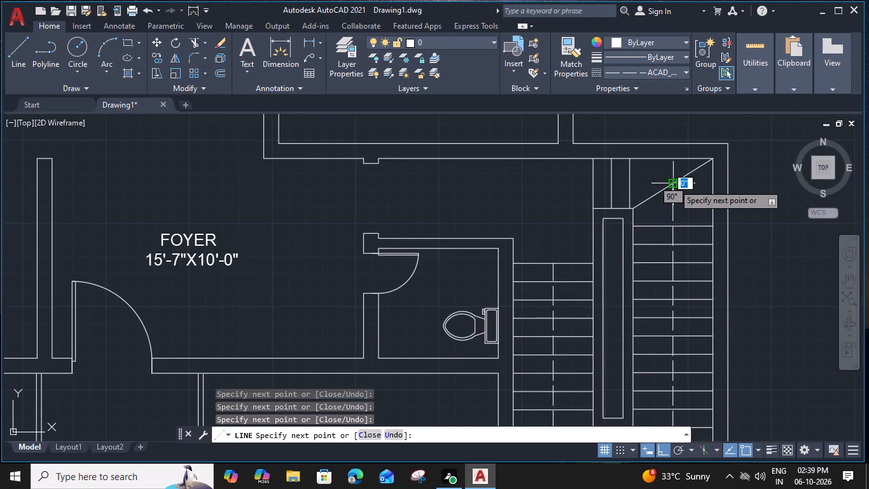
left_click(610, 182)
key("Escape")
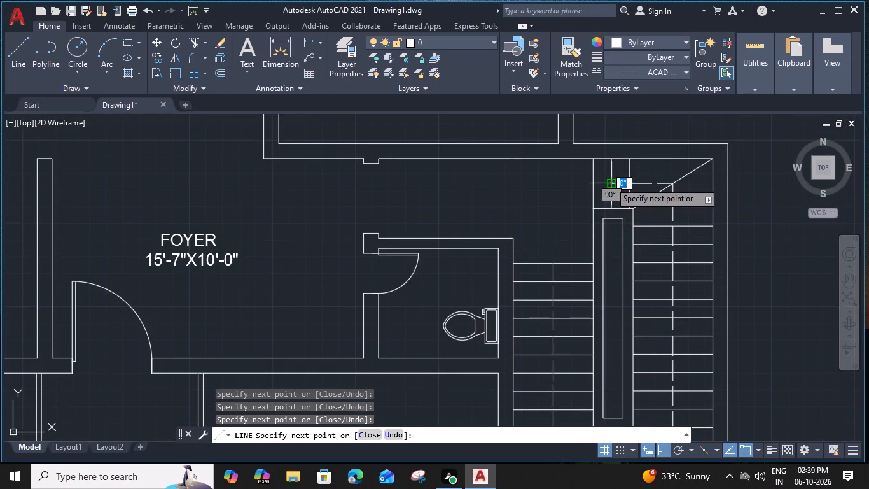
Set the current linetype back to ByLayer.
left_click(685, 68)
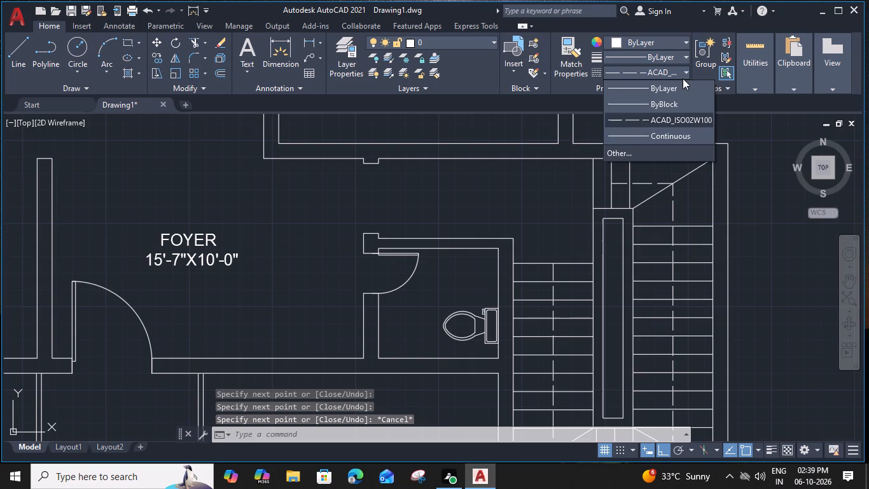
left_click(681, 84)
key("Escape")
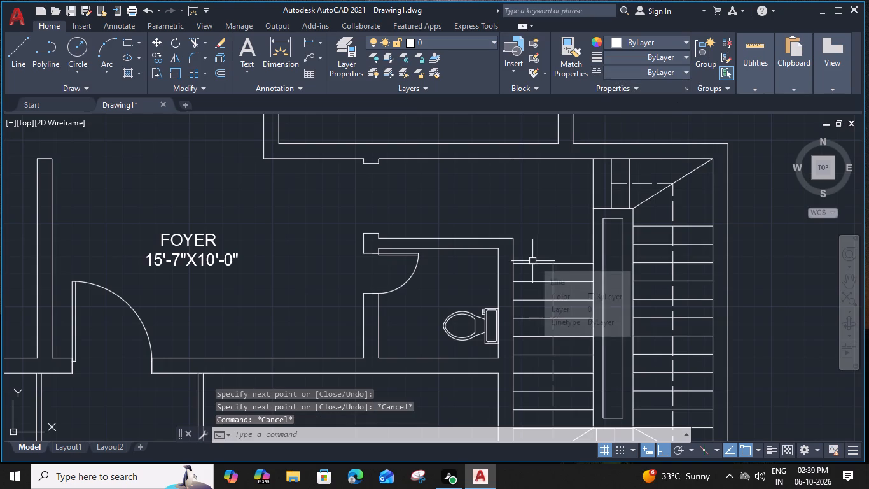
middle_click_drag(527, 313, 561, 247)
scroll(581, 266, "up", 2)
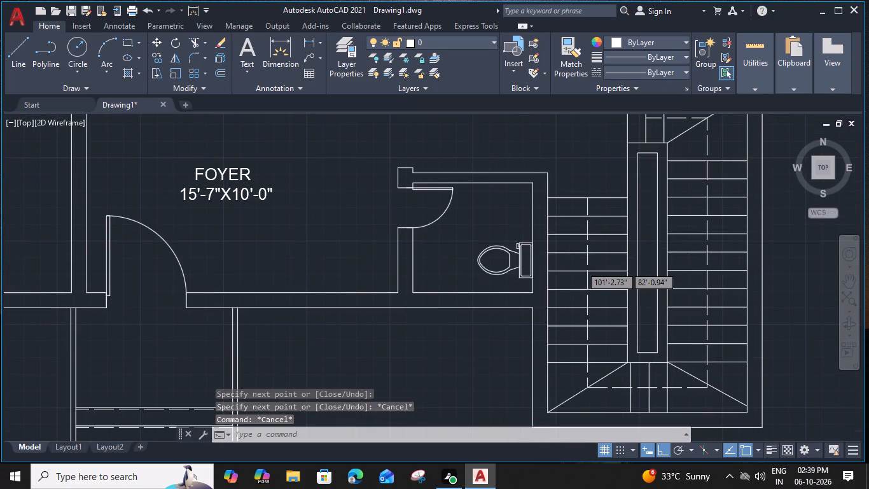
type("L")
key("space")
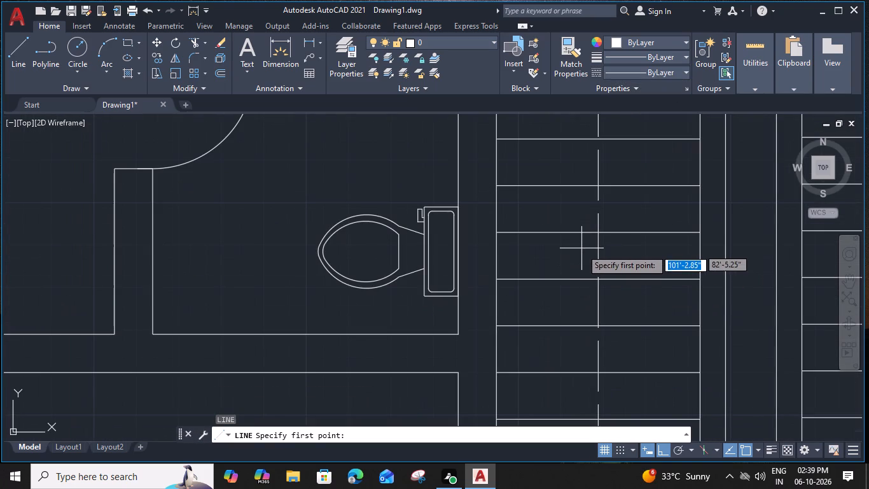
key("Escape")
Draw a 3-sided polygon inscribed in a circle, centred on the west flight's dashed line beside the toilet and pointing south.
type("POL")
key("space")
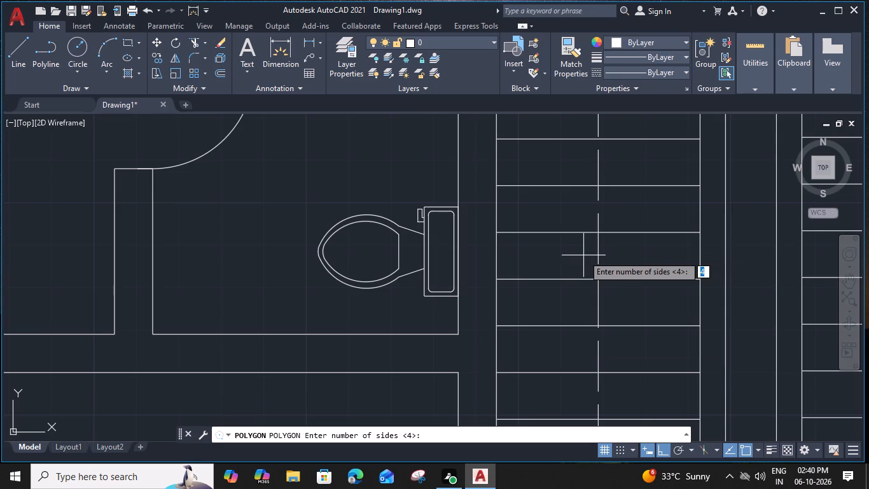
key("3")
key("space")
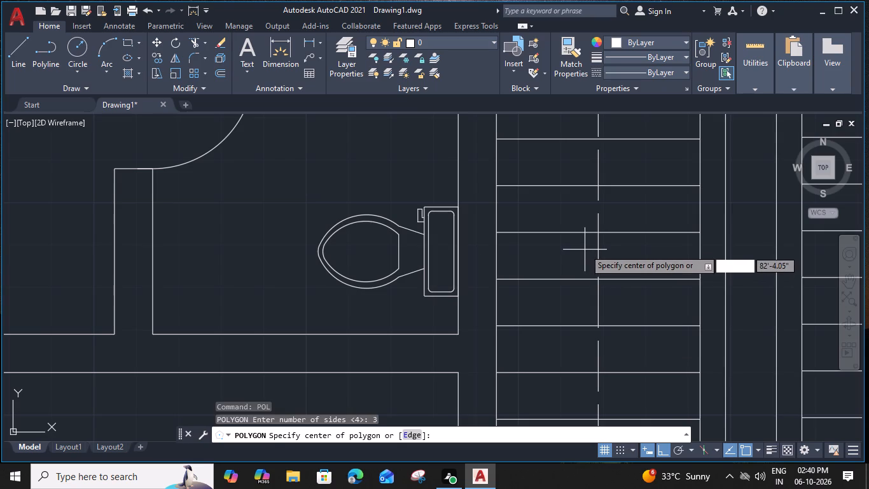
left_click(599, 262)
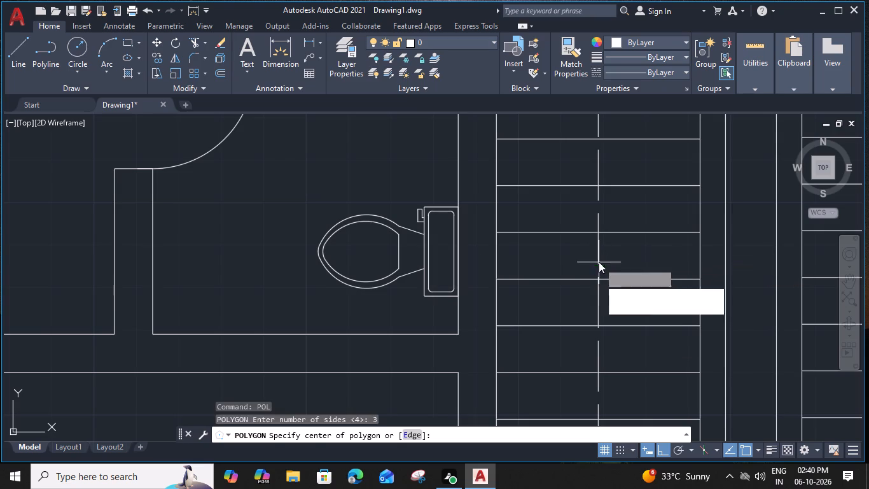
left_click_drag(629, 294, 599, 262)
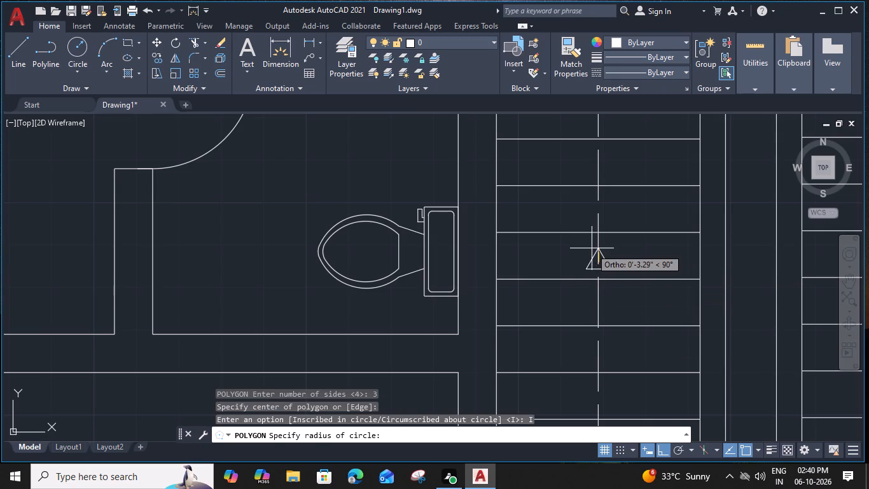
scroll(597, 287, "up", 1)
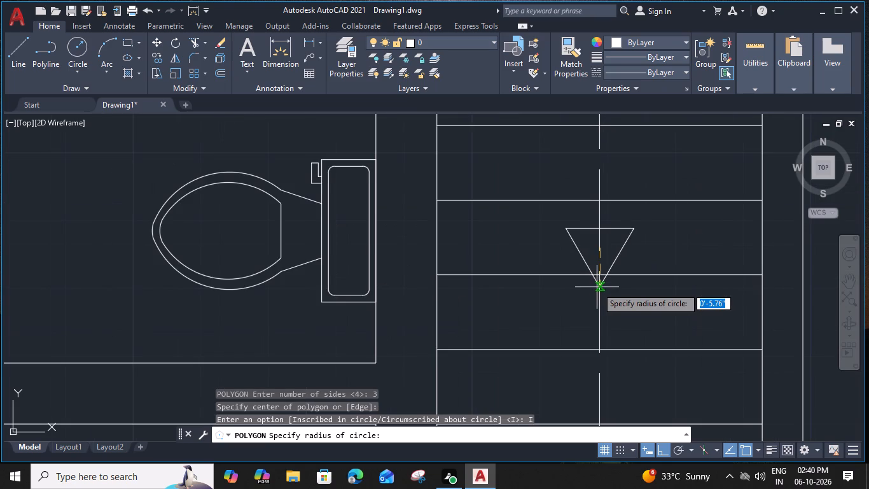
left_click(601, 292)
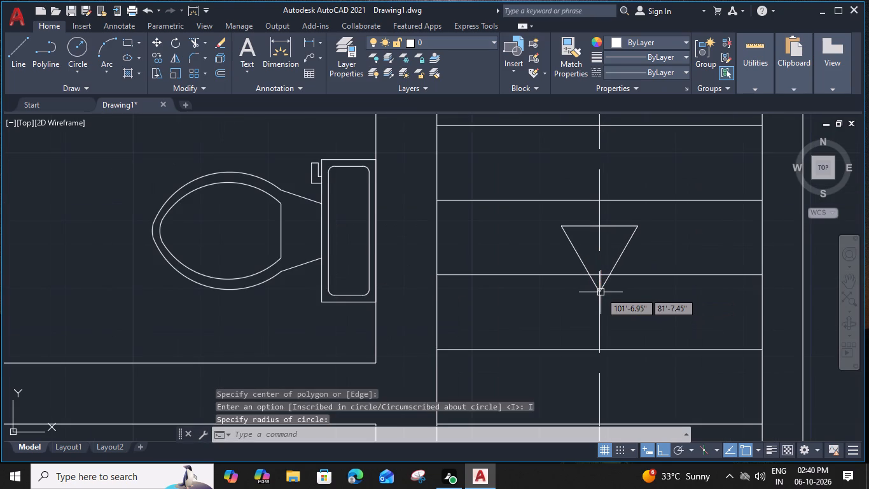
Copy the triangle south along the dashed line to the west flight's southernmost tread, using its top edge midpoint as base point.
left_click(615, 262)
key("c")
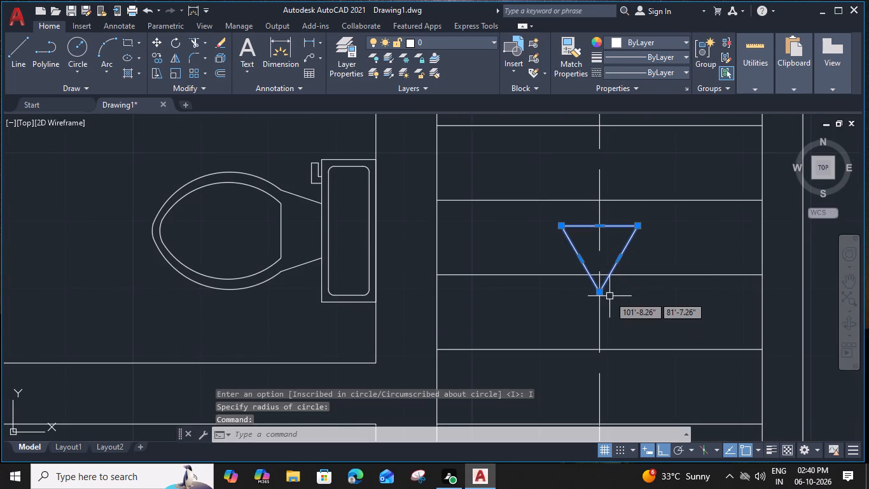
key("o")
key("space")
left_click(601, 229)
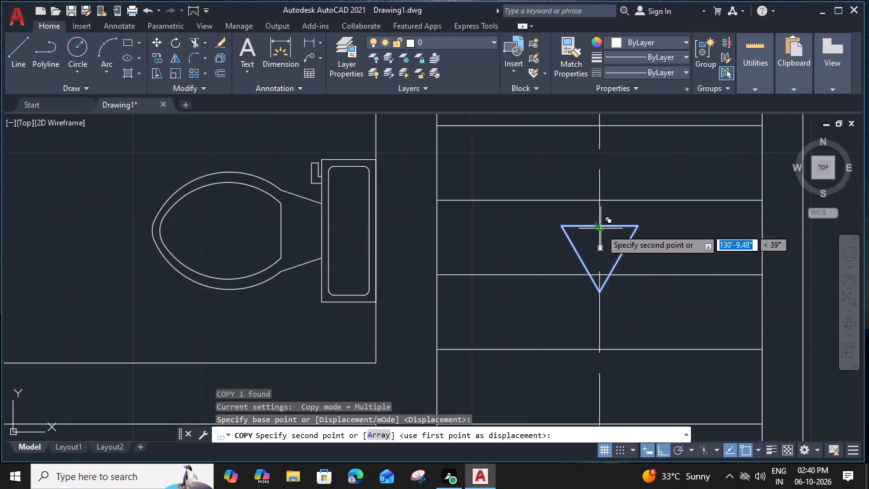
scroll(591, 343, "down", 2)
middle_click_drag(592, 341, 623, 176)
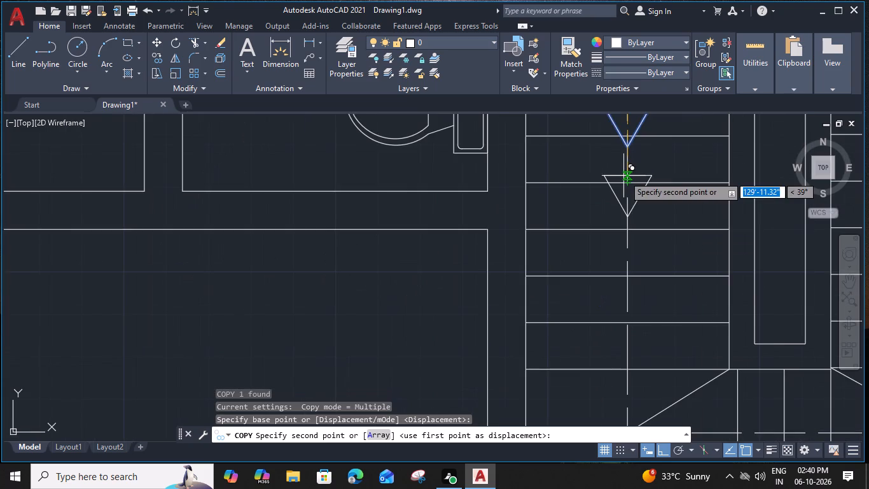
scroll(623, 198, "down", 1)
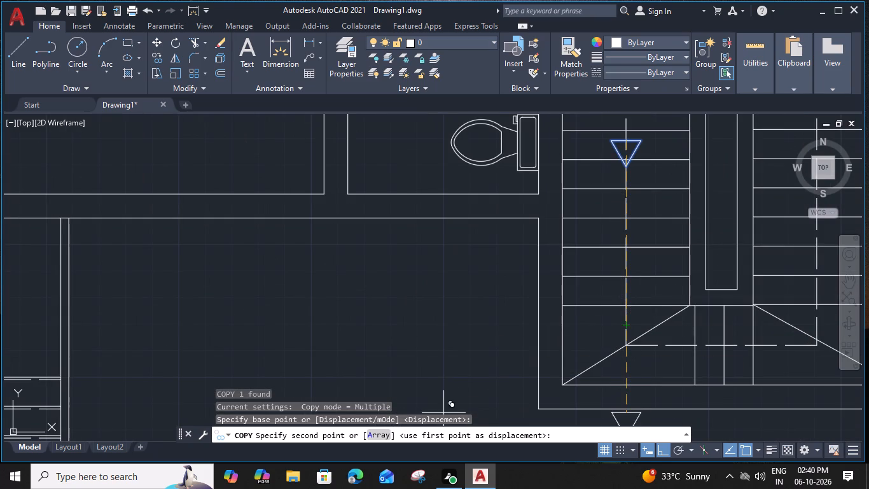
left_click(625, 296)
key("Escape")
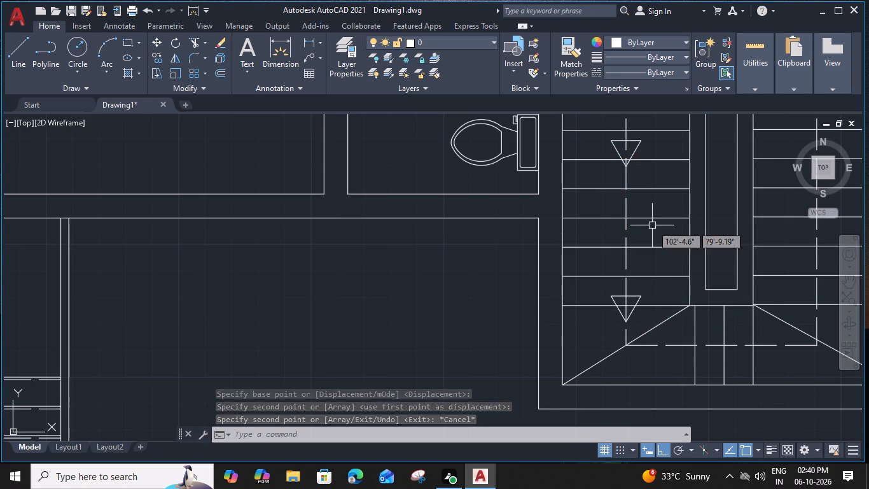
Trim away the dashed travel line and tread line segments inside both direction triangles on the west flight.
type("TR")
key("space")
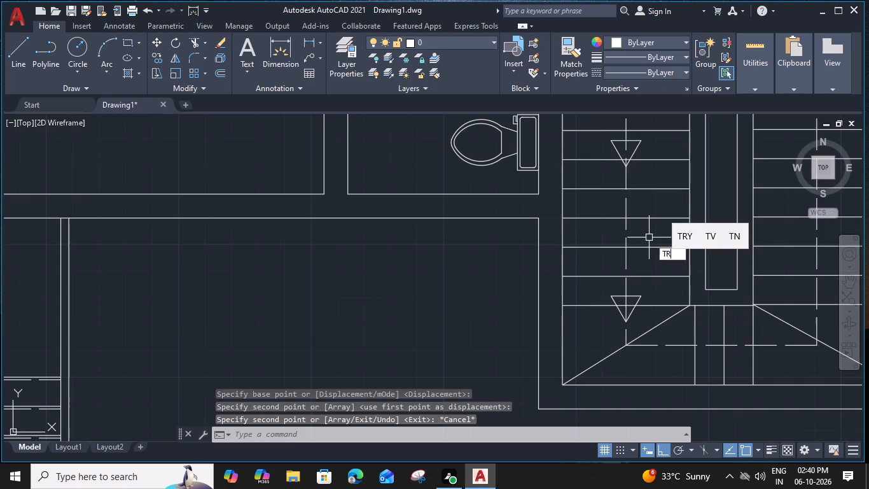
scroll(624, 304, "up", 1)
left_click(627, 301)
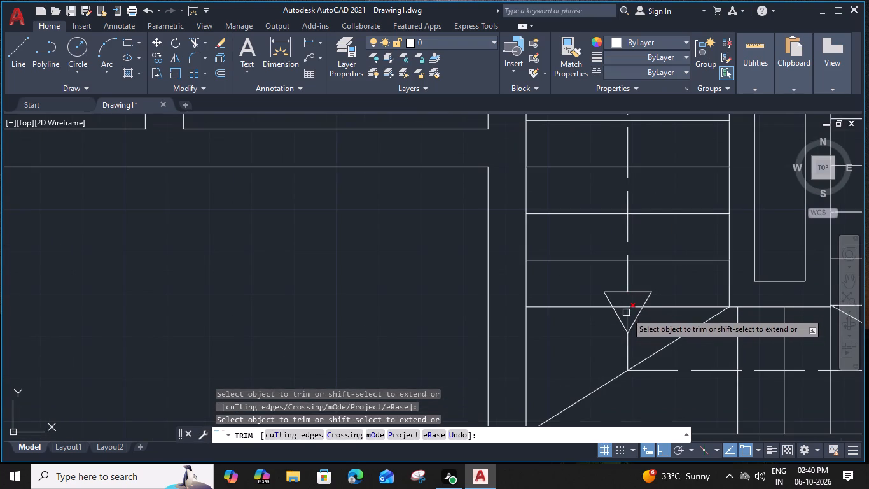
left_click(627, 313)
left_click(627, 308)
middle_click_drag(642, 208, 634, 300)
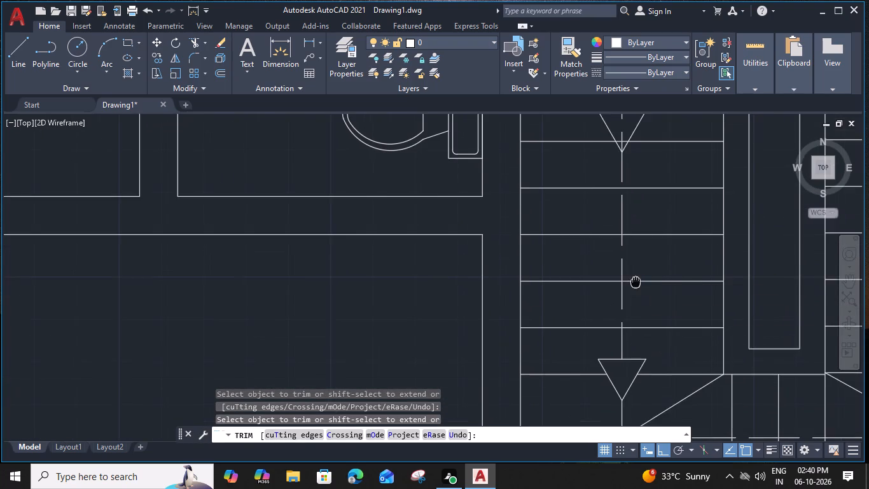
left_click(618, 144)
scroll(620, 150, "up", 2)
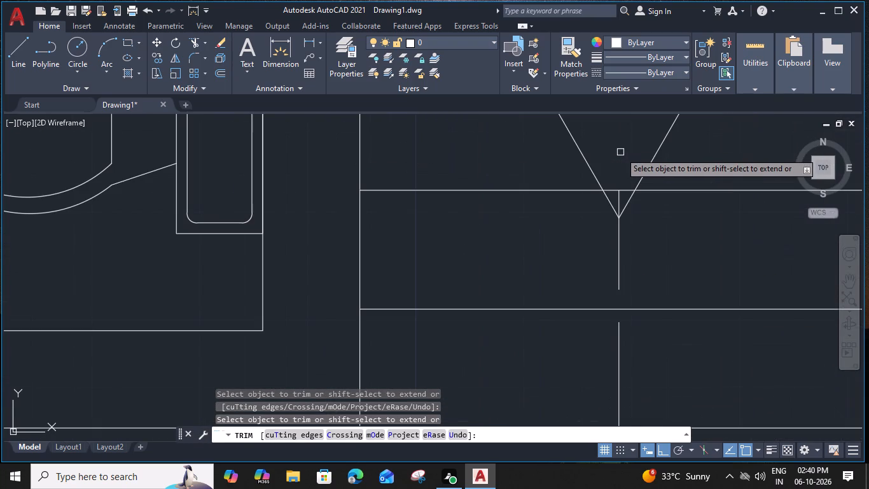
left_click(621, 188)
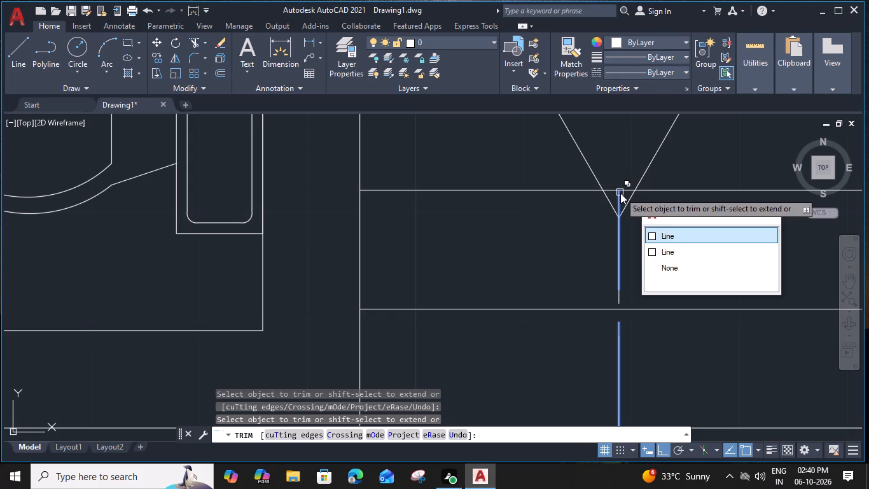
left_click(678, 236)
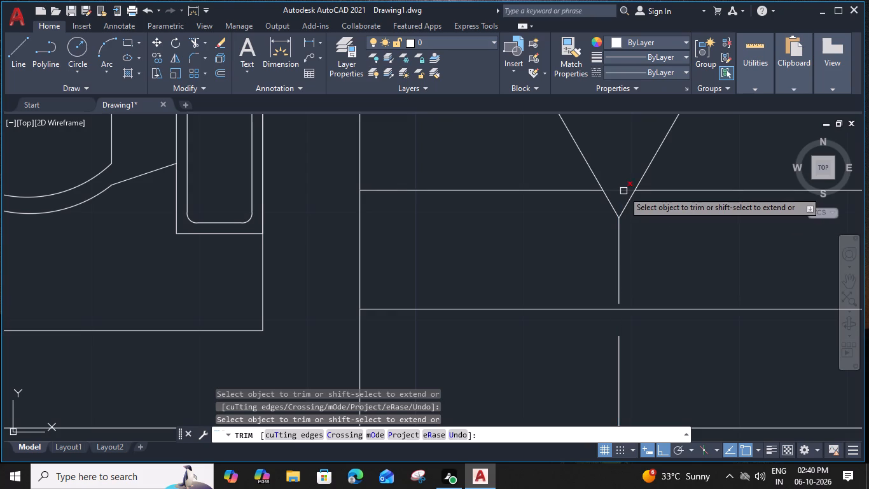
left_click(623, 191)
key("Escape")
Draw a 3-sided polygon inscribed in a circle, centred on the dashed line between the east flight's southern treads and pointing north.
scroll(623, 191, "down", 3)
middle_click_drag(646, 279, 597, 266)
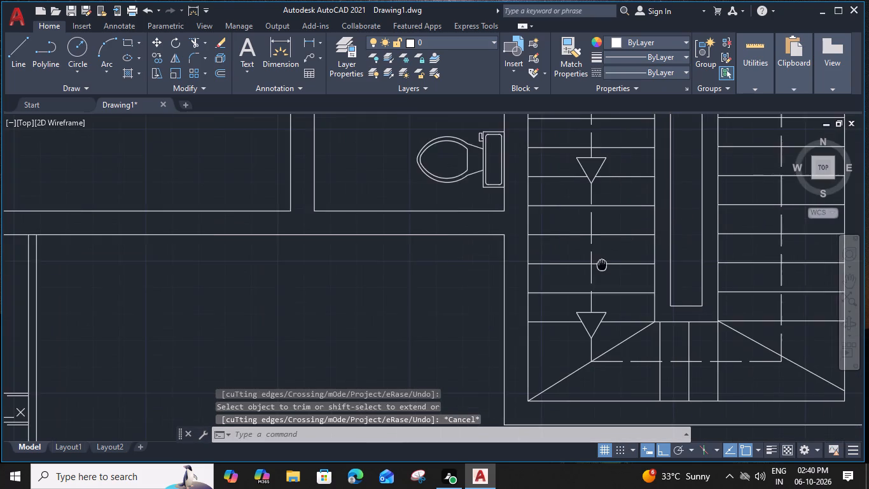
middle_click_drag(597, 266, 522, 251)
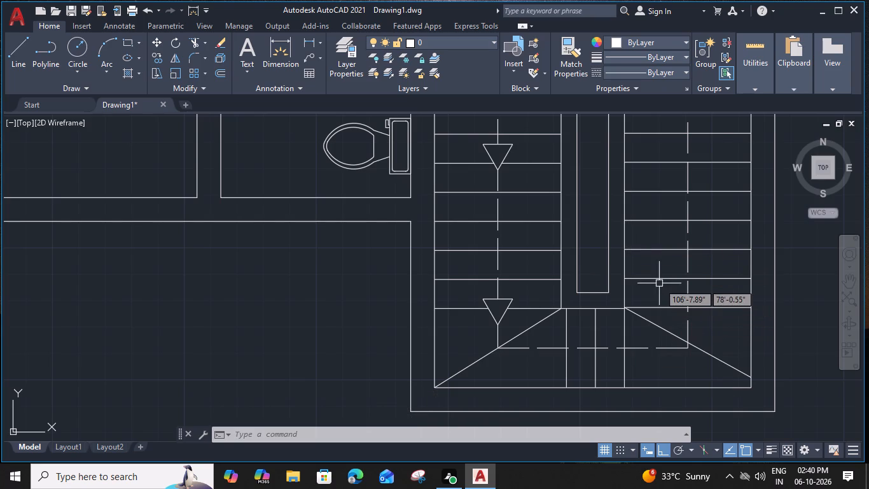
key("p")
type("OL")
key("space")
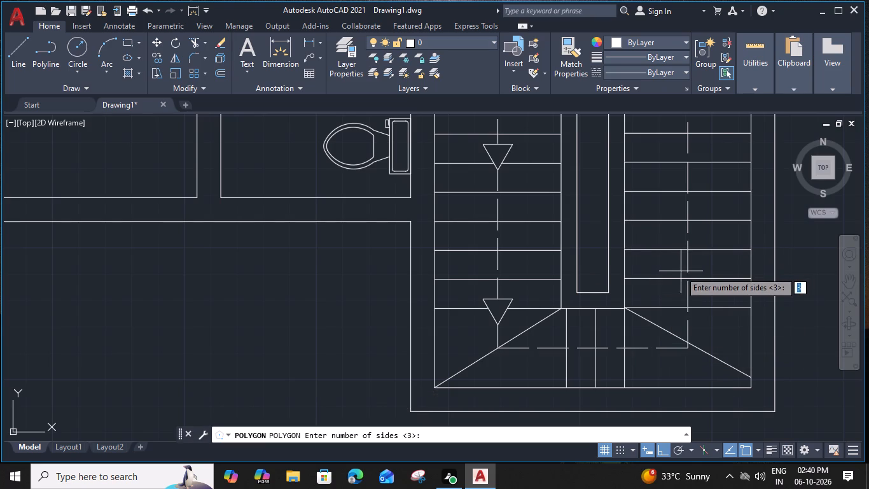
left_click(688, 263)
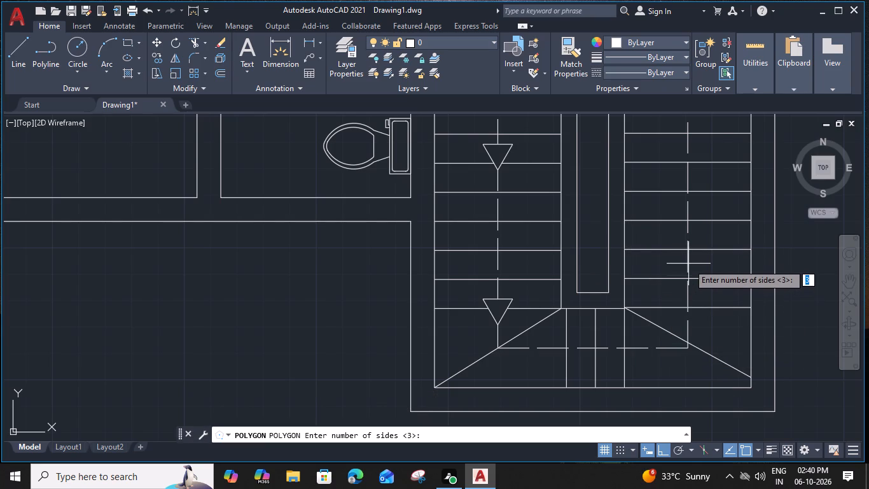
left_click(687, 259)
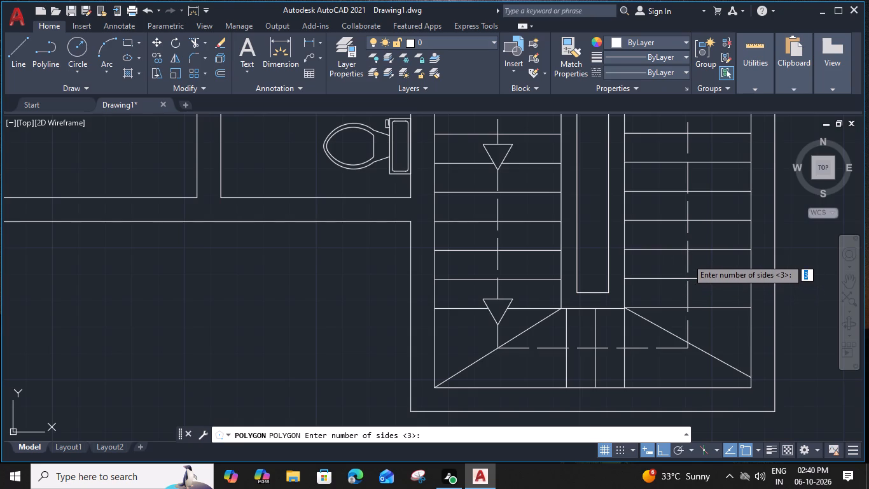
key("space")
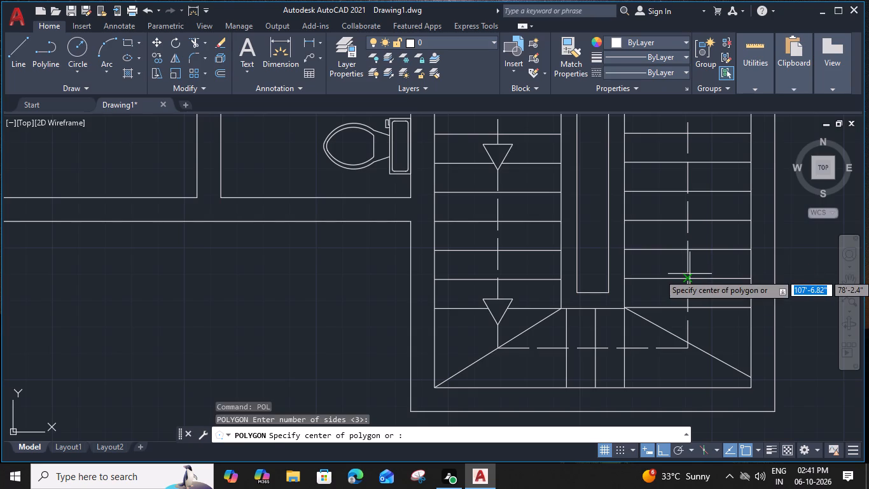
left_click(687, 262)
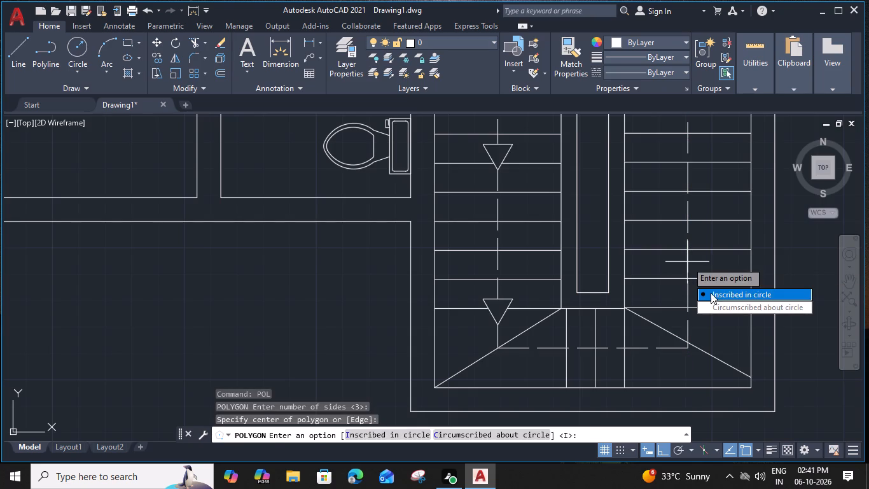
left_click_drag(711, 293, 686, 260)
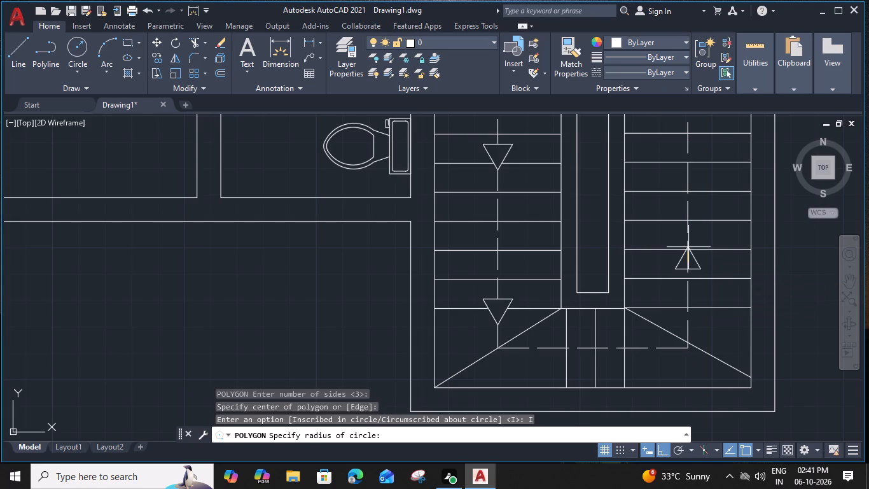
scroll(688, 241, "up", 2)
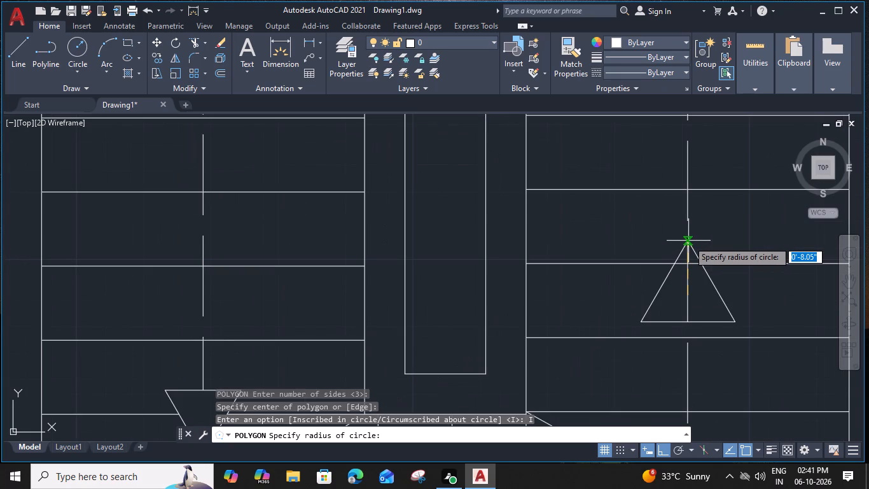
left_click(687, 244)
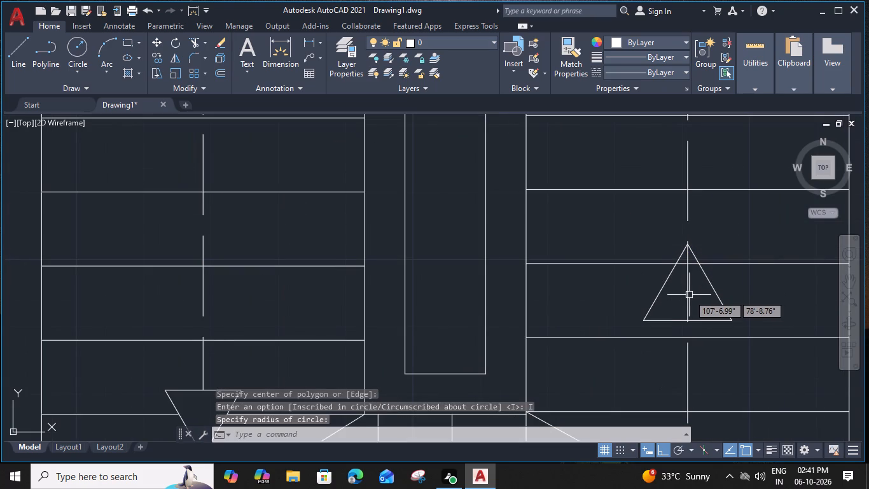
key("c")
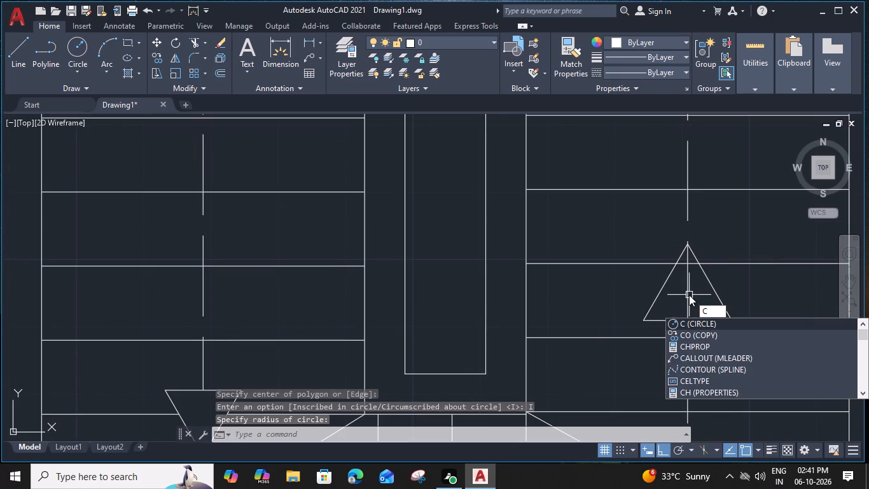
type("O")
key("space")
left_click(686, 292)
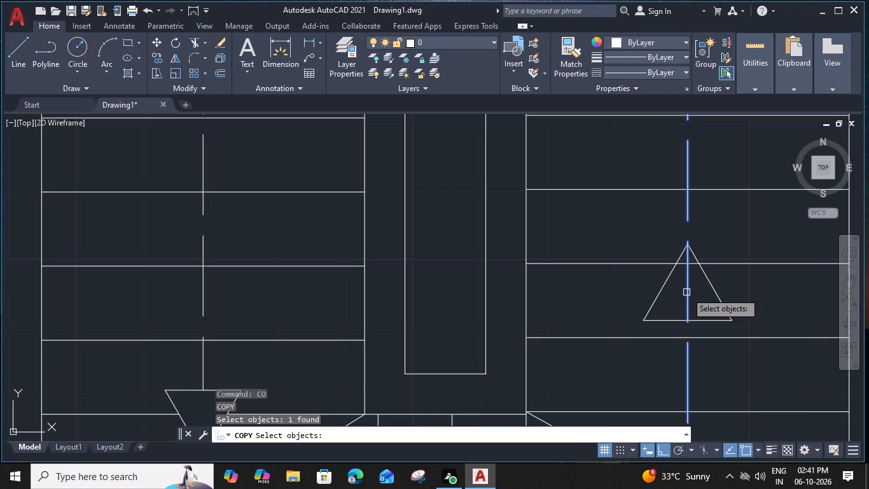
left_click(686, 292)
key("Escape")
Trim away the dashed line and tread line segments inside the east flight's new triangle.
type("TR")
key("space")
left_click(688, 295)
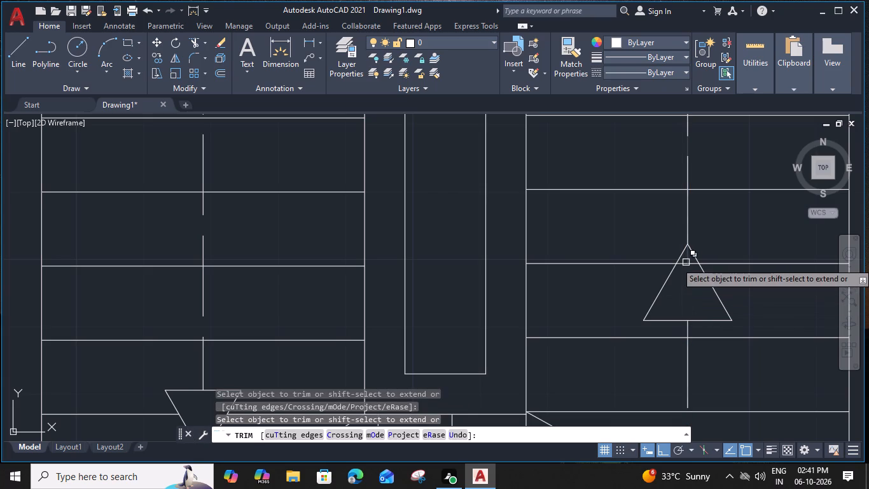
left_click(688, 256)
left_click(687, 263)
key("Escape")
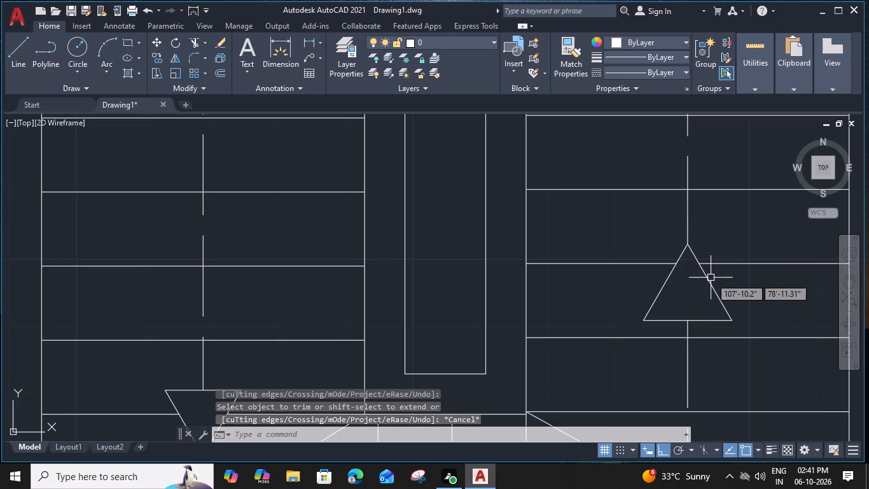
Copy the triangle north along the dashed line to the east flight's northernmost tread, using its apex as base point.
left_click(708, 280)
key("c")
type("O")
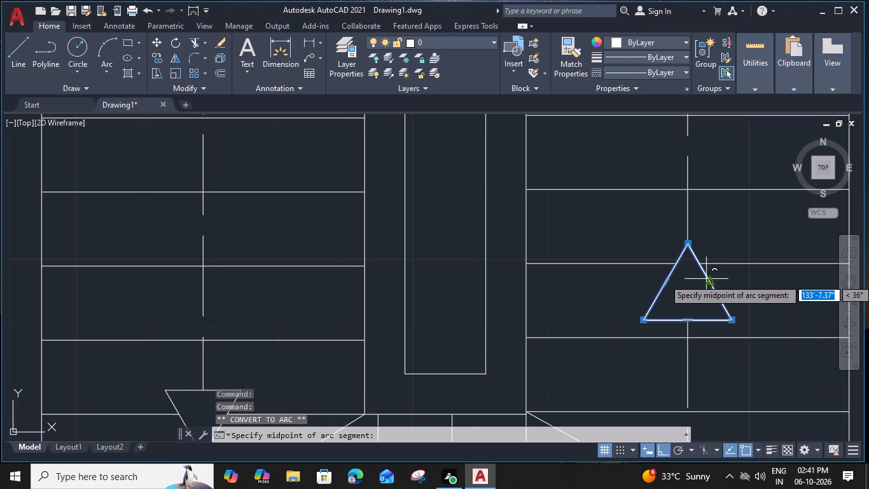
key("space")
key("Escape")
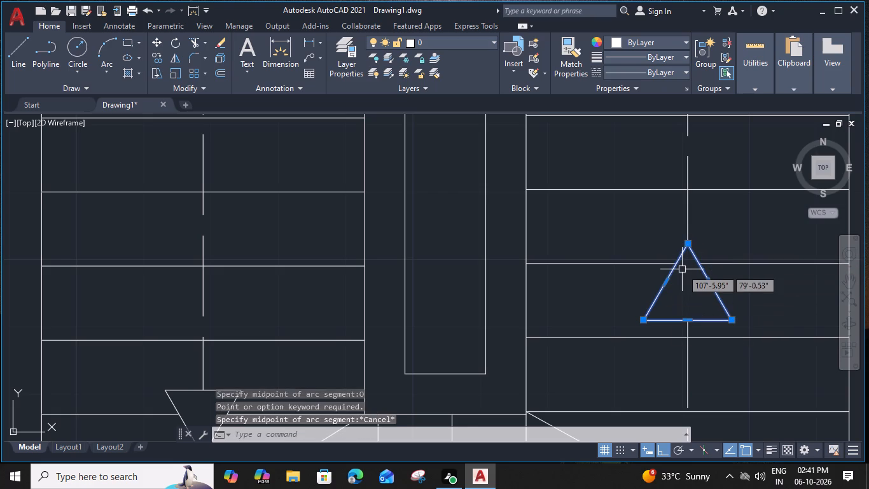
type("CO")
key("space")
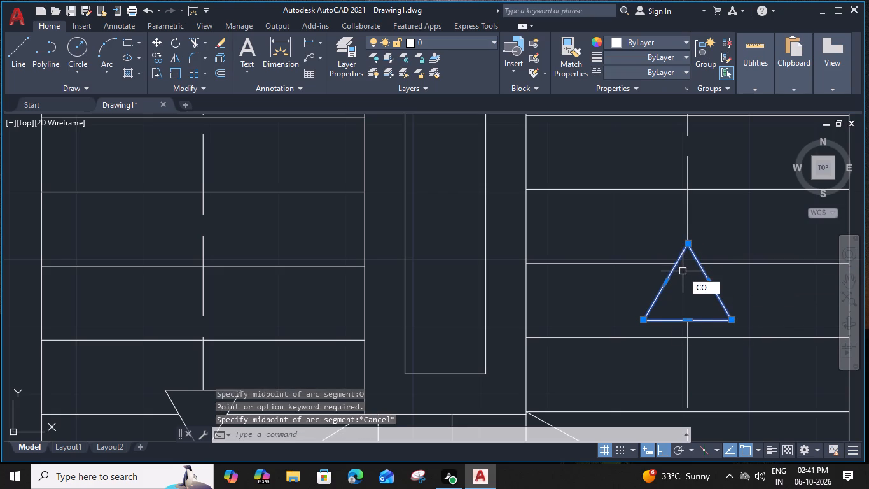
left_click(686, 247)
scroll(686, 243, "down", 2)
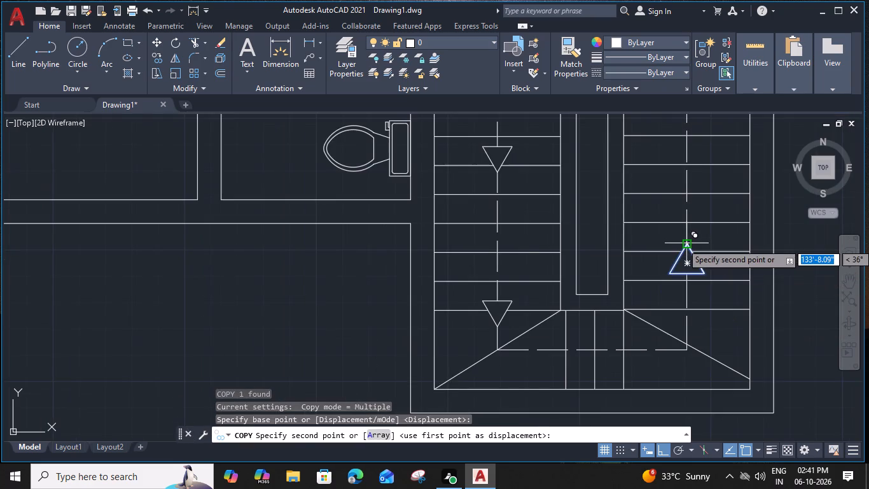
middle_click_drag(681, 162, 668, 274)
middle_click_drag(660, 138, 660, 216)
left_click(674, 170)
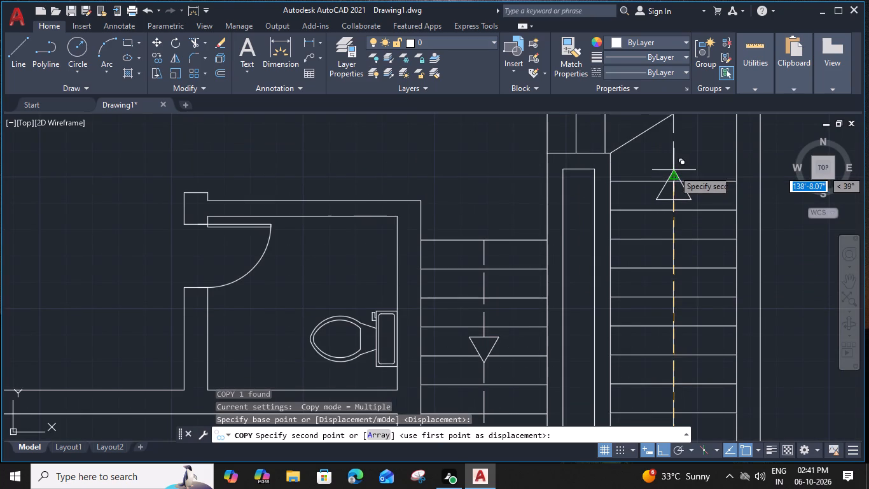
key("Escape")
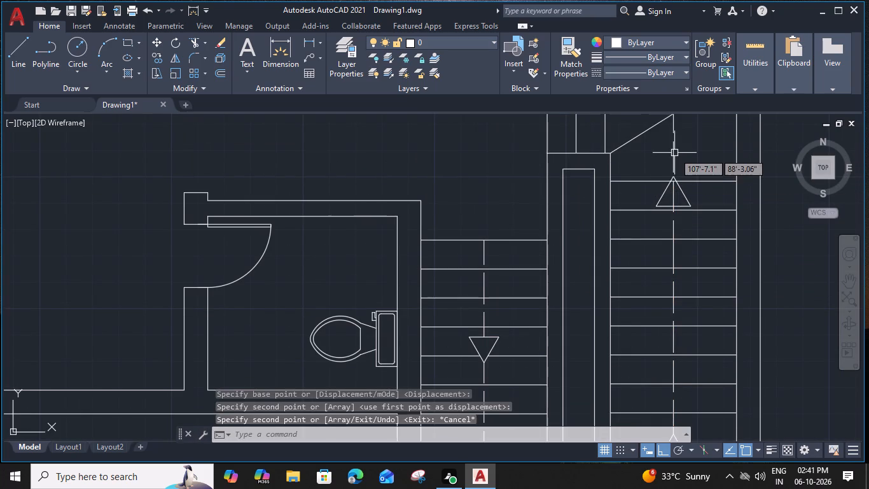
Trim away the dashed line and tread line segments inside the copied triangle at the east flight's northernmost tread.
type("TR")
key("space")
scroll(675, 187, "up", 2)
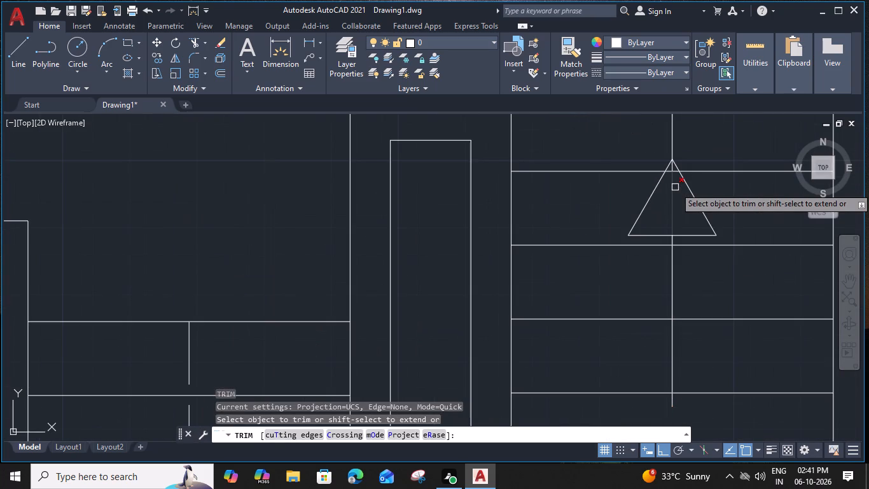
left_click(674, 187)
scroll(671, 183, "up", 2)
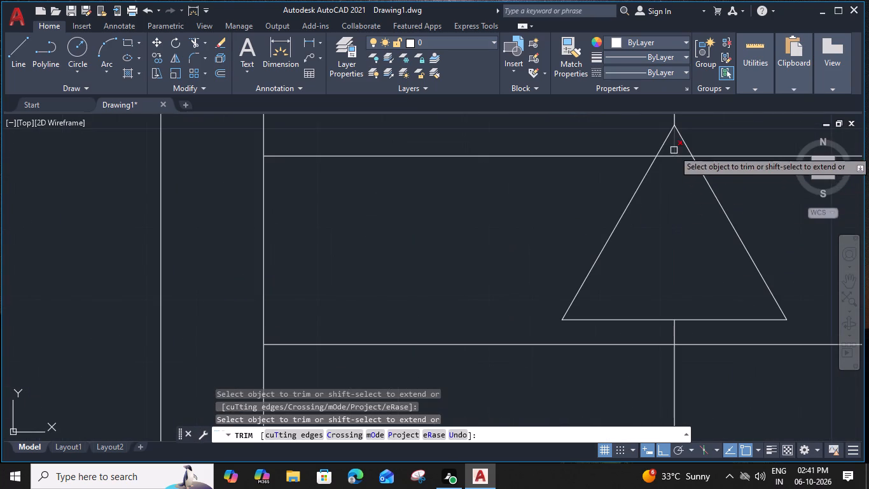
left_click(674, 148)
left_click(674, 157)
key("Escape")
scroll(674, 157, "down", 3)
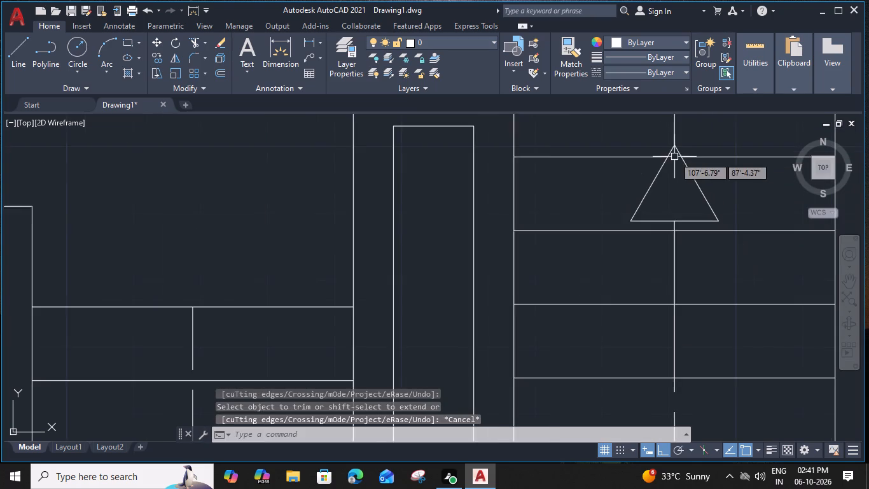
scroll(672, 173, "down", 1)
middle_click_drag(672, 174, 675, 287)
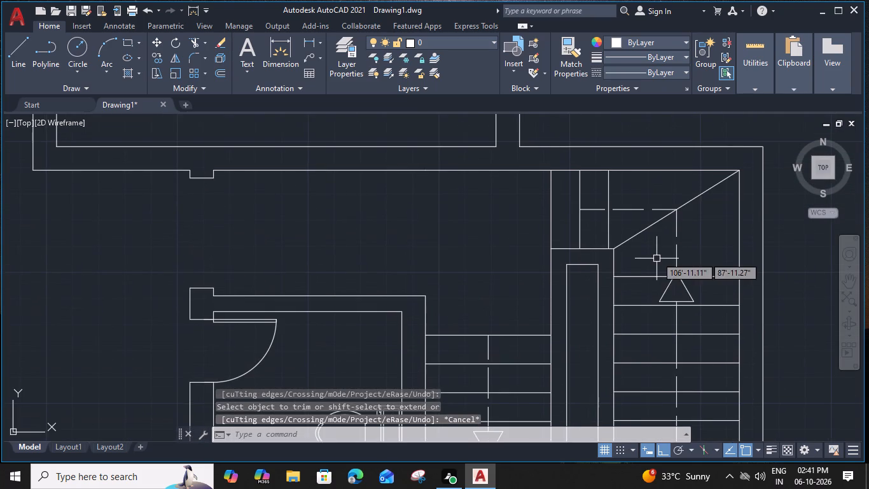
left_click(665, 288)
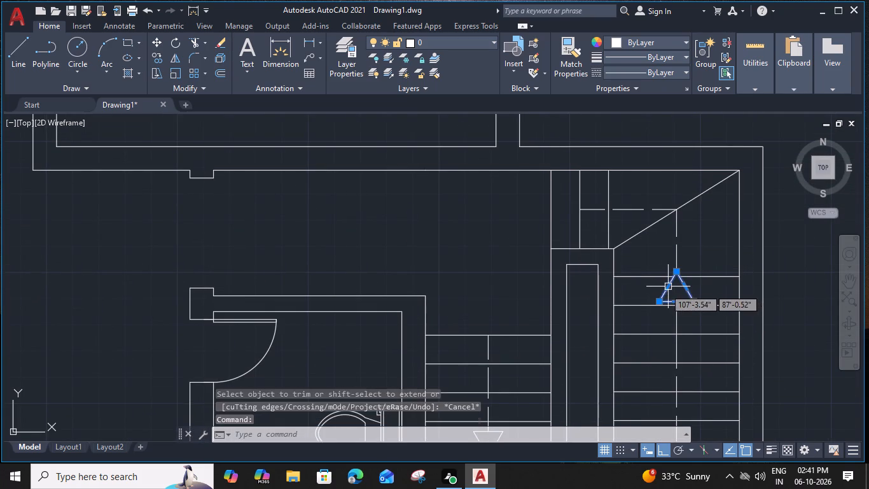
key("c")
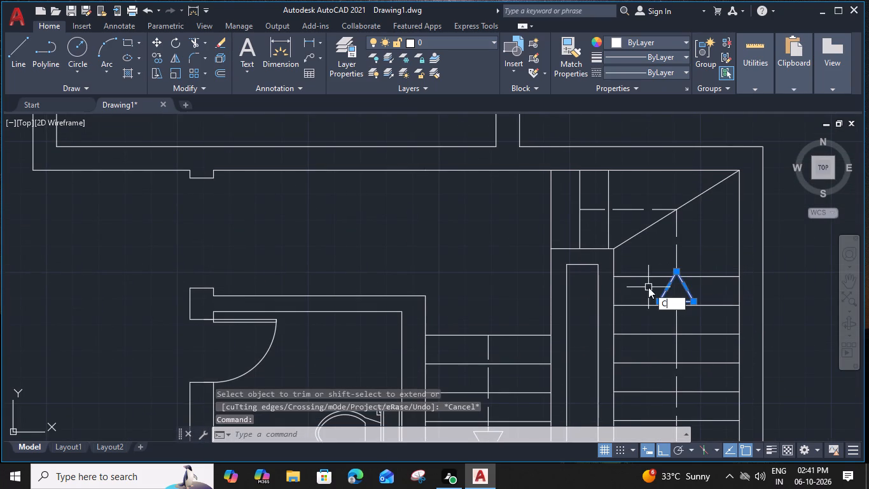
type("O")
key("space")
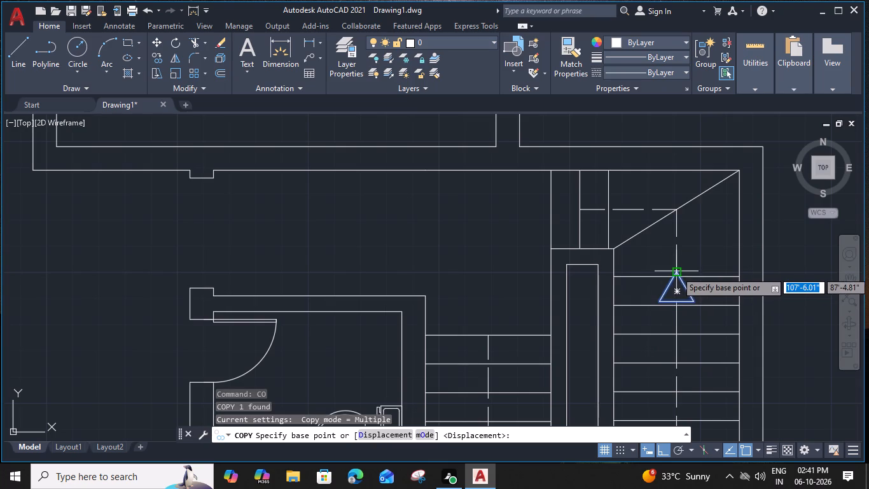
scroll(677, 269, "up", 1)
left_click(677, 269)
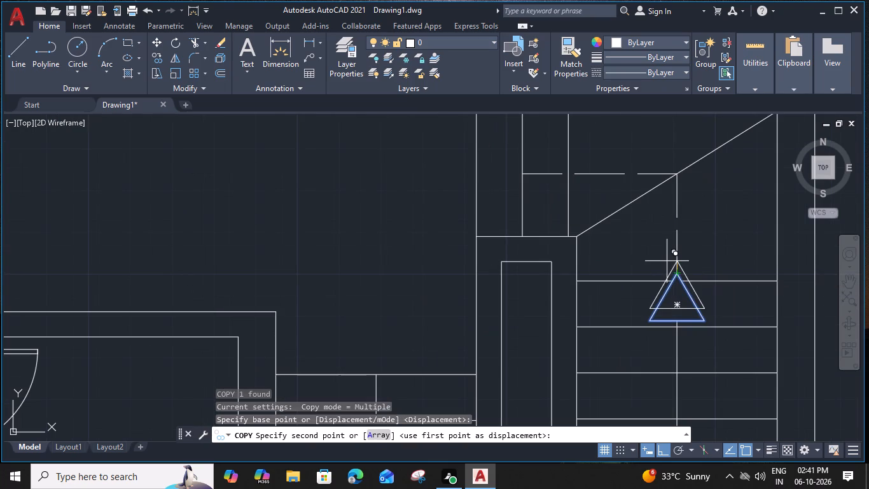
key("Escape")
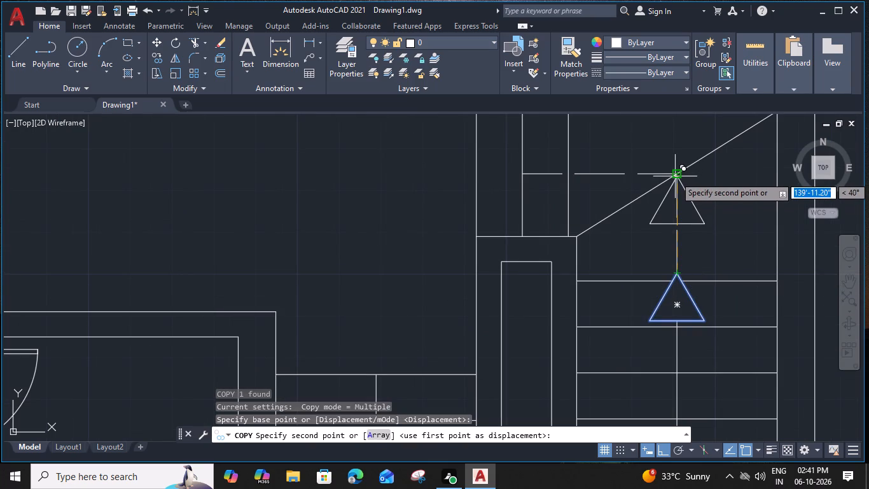
Draw a 3-sided polygon inscribed in a circle on the north landing's dashed line, pointing west with its apex at the tread line.
type("POL")
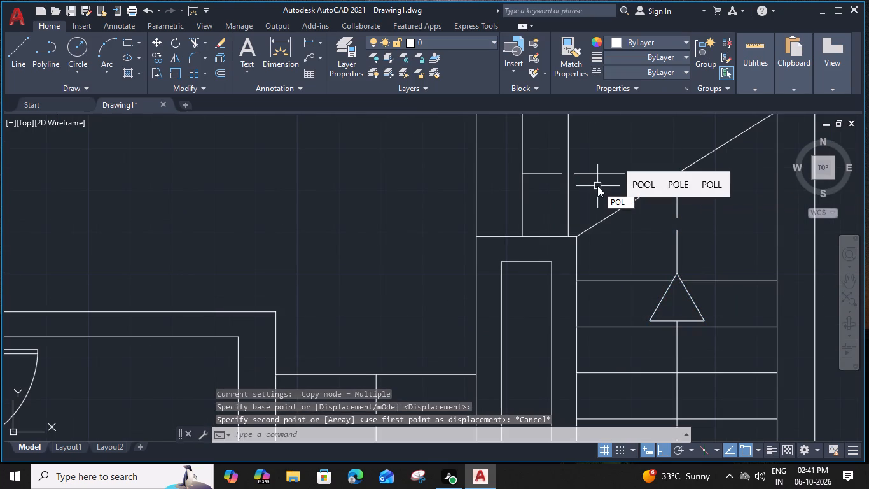
key("space")
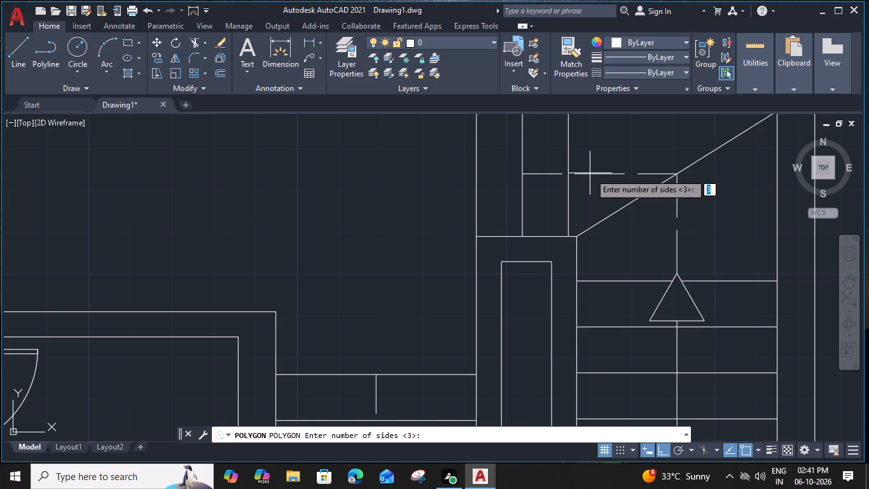
key("space")
left_click(590, 173)
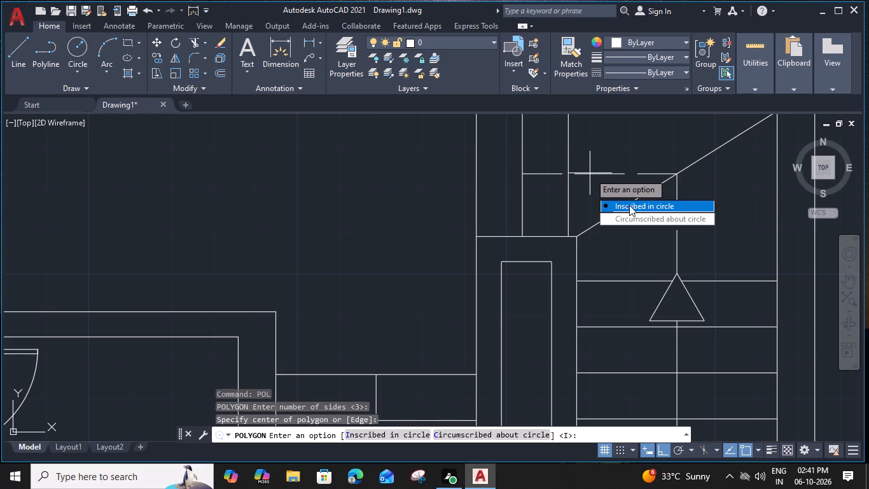
left_click_drag(629, 205, 590, 173)
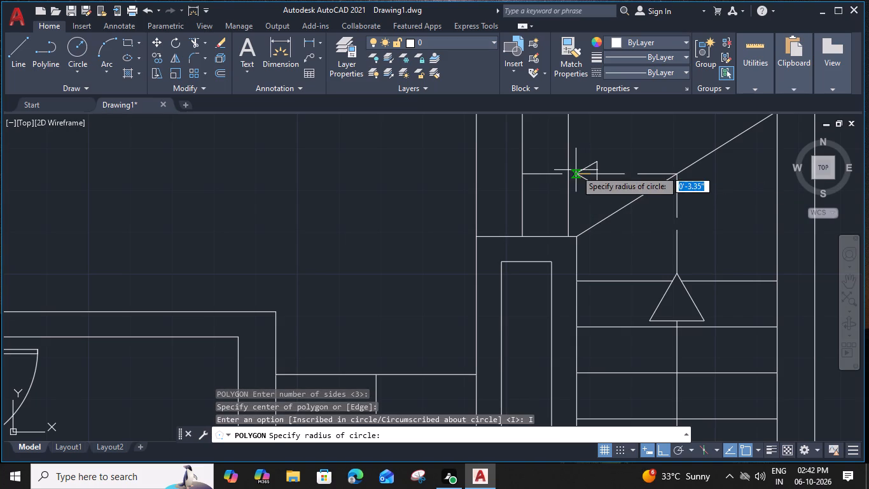
left_click(567, 173)
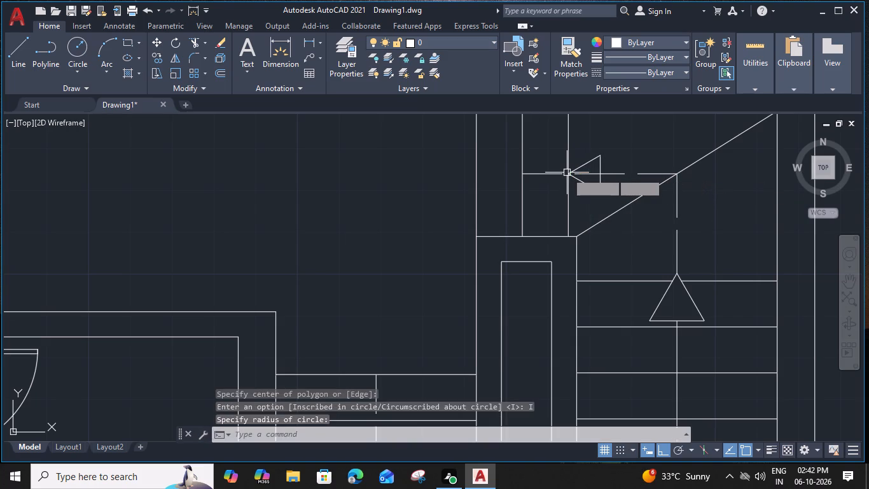
key("Escape")
Trim away the dashed line segment inside the north landing's west-pointing triangle.
type("TR")
key("space")
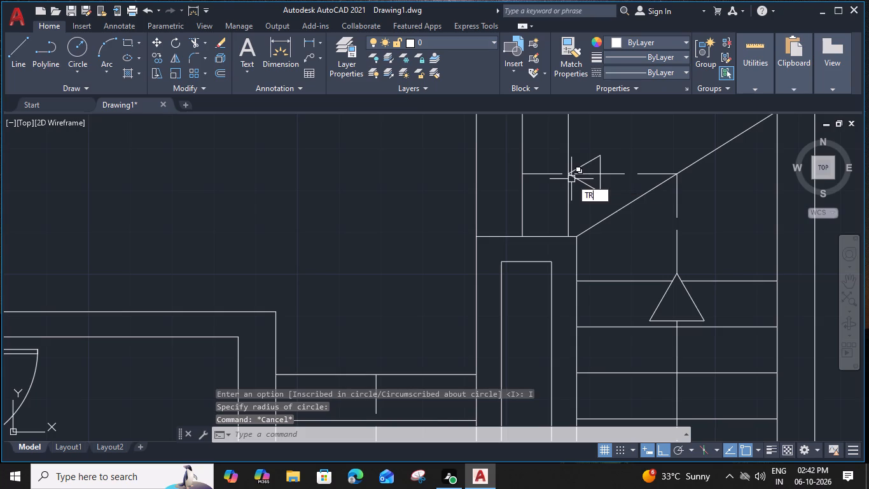
left_click(594, 176)
key("Escape")
Copy the FOYER label straight east to the north end of the staircase's west flight.
scroll(594, 175, "down", 2)
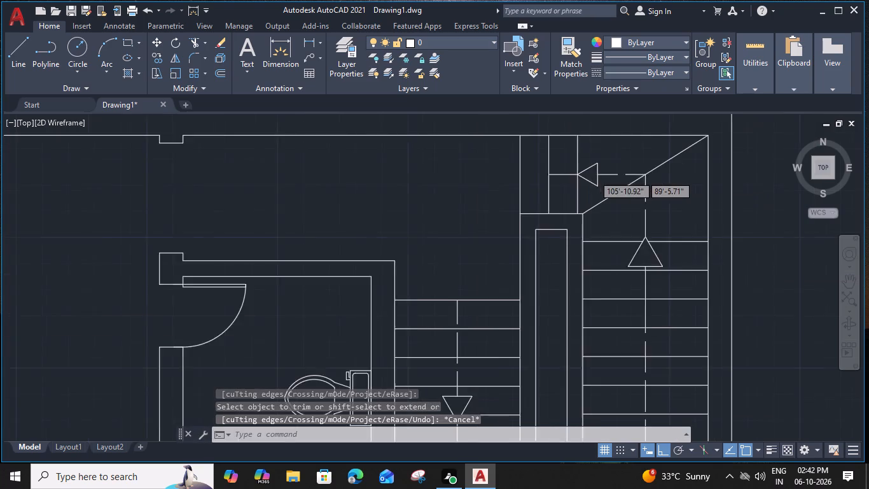
middle_click_drag(581, 231, 599, 186)
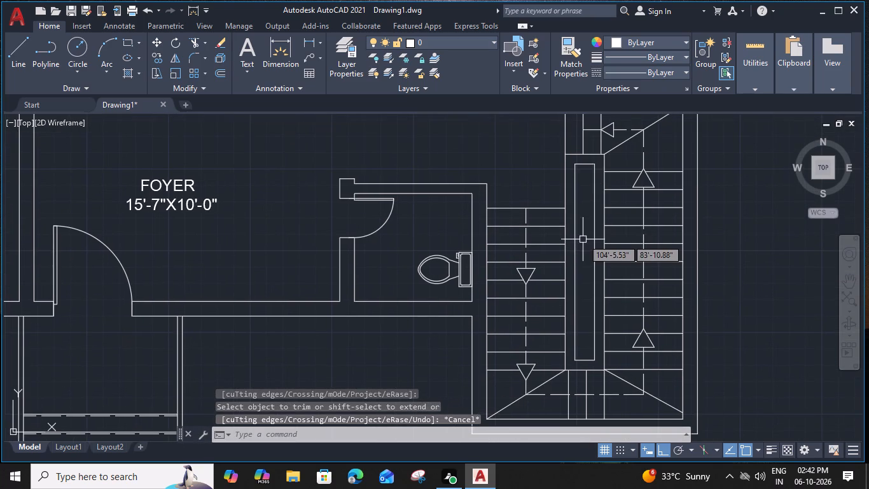
middle_click_drag(582, 281, 594, 248)
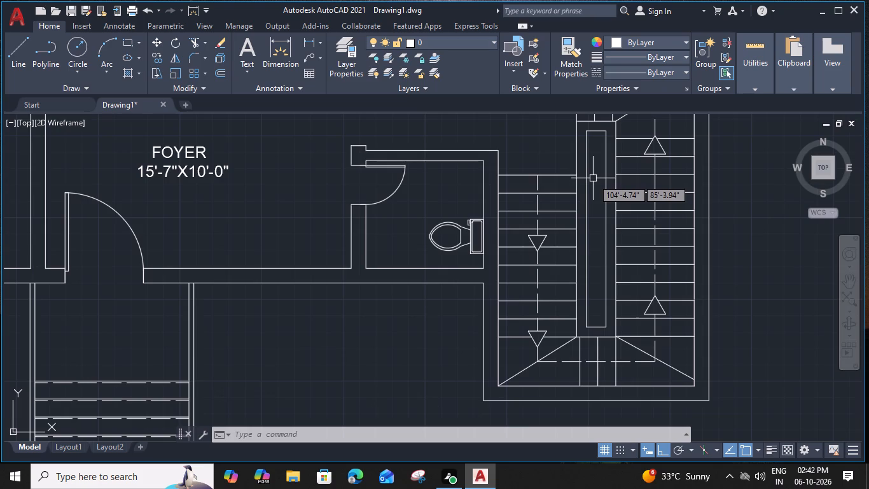
middle_click_drag(590, 262, 593, 219)
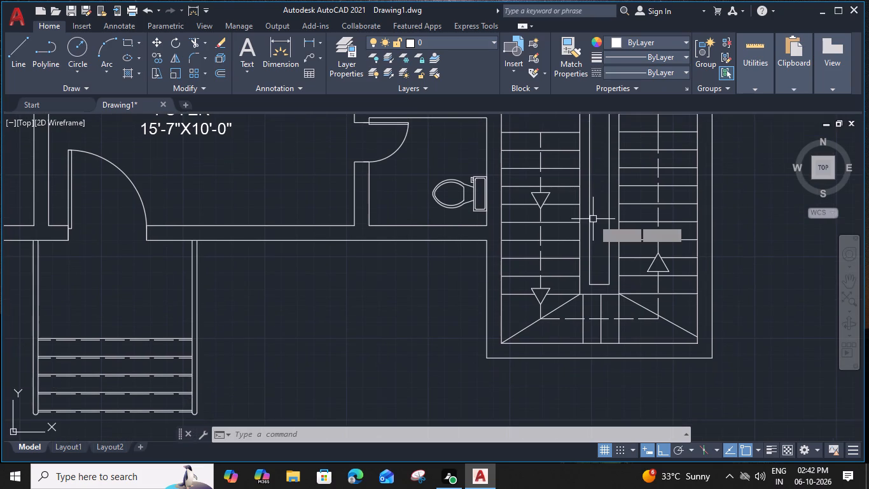
middle_click_drag(591, 258, 610, 266)
middle_click_drag(550, 181, 623, 290)
scroll(586, 257, "down", 3)
scroll(496, 249, "up", 3)
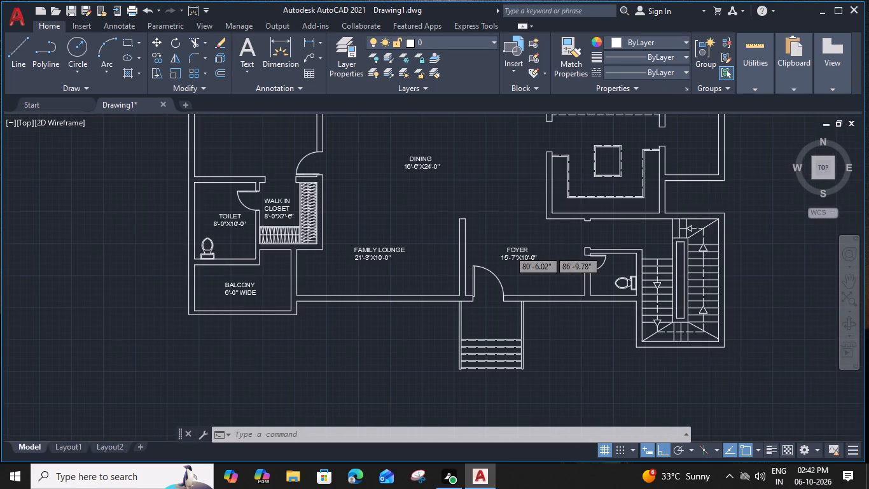
left_click(527, 246)
key("c")
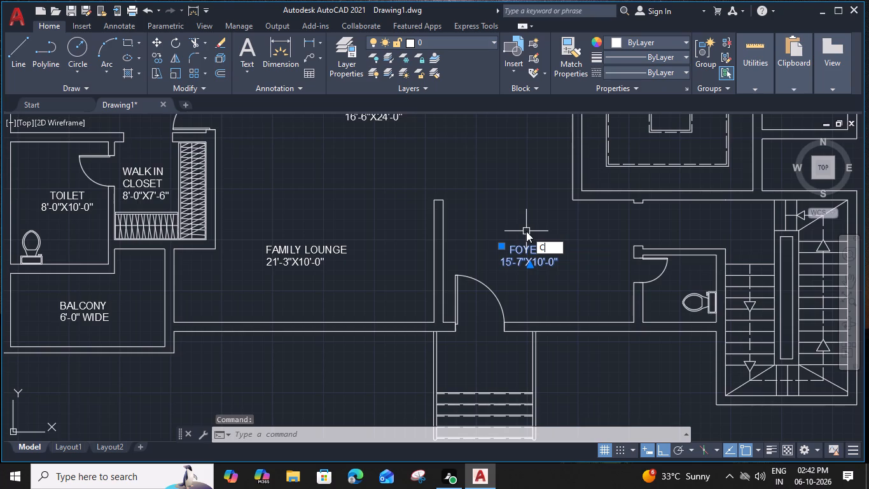
type("P")
key("space")
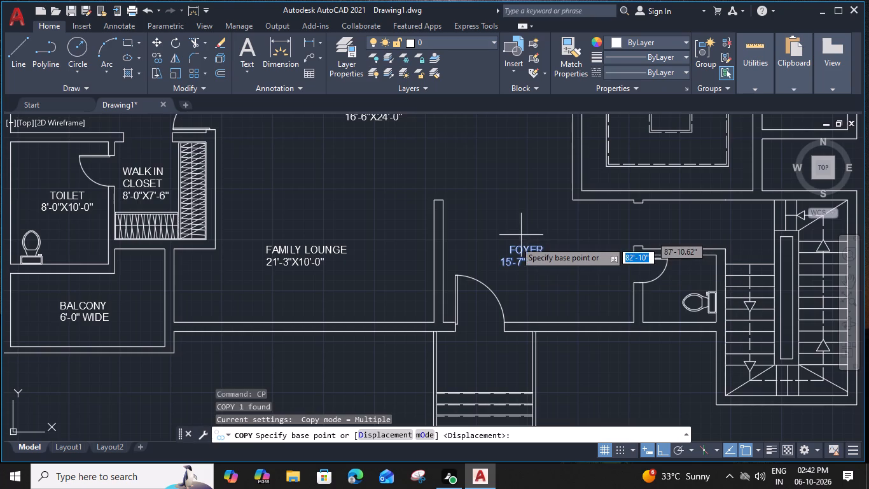
left_click(504, 246)
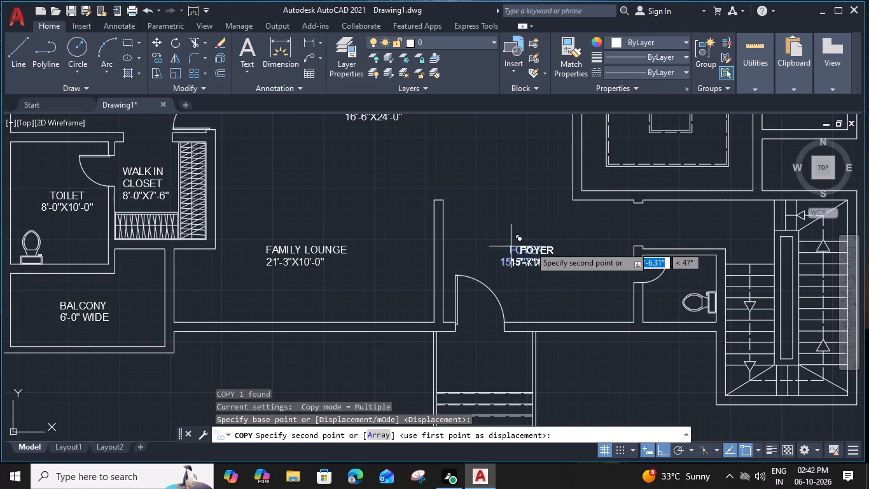
scroll(725, 245, "up", 2)
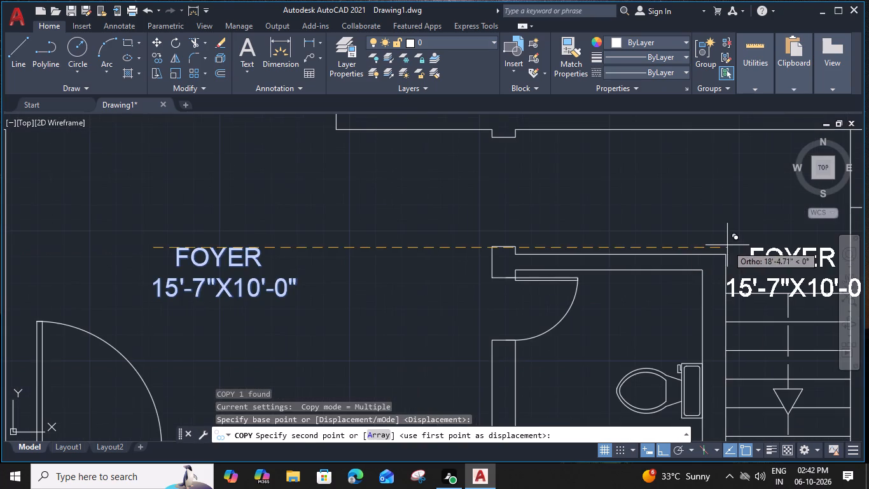
left_click(727, 245)
key("Escape")
Replace the copied label's text with UP and narrow its text box to fit.
middle_click_drag(756, 241, 623, 212)
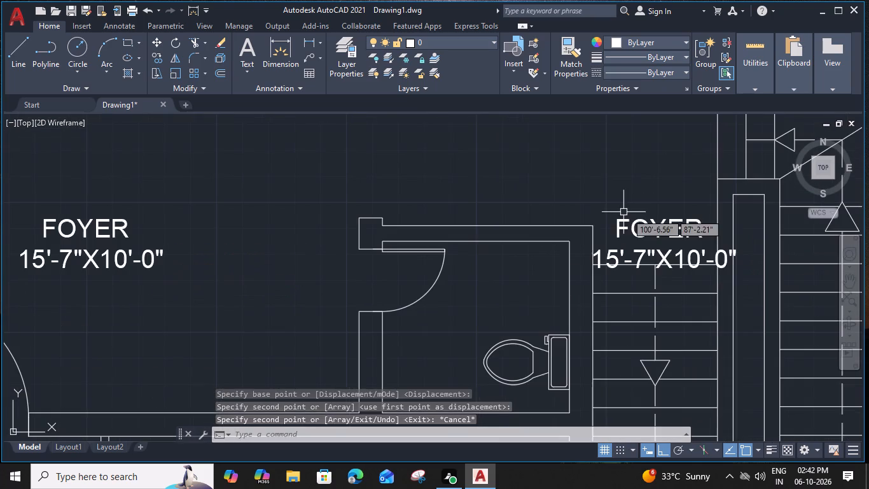
double_click(653, 222)
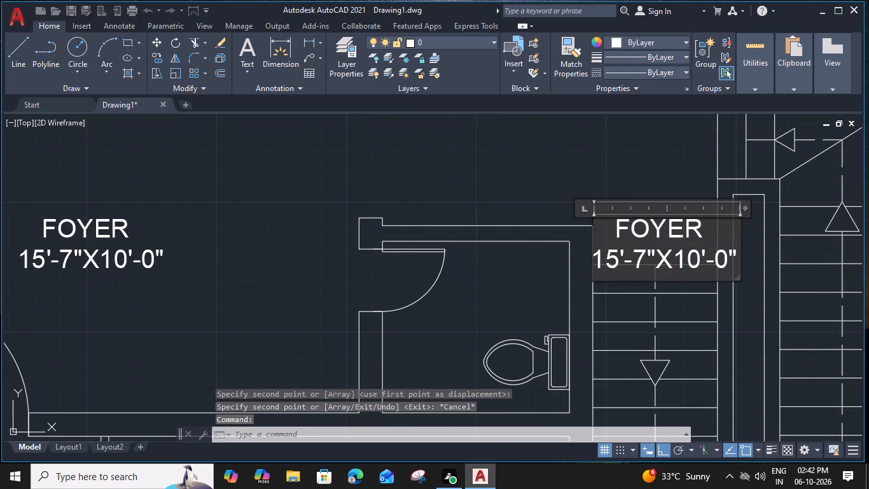
left_click_drag(735, 263, 576, 226)
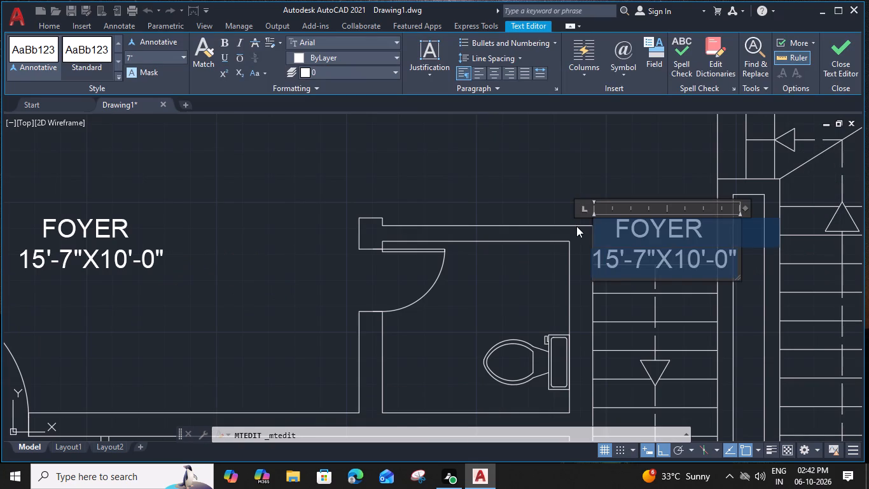
key("u")
key("p")
key("space")
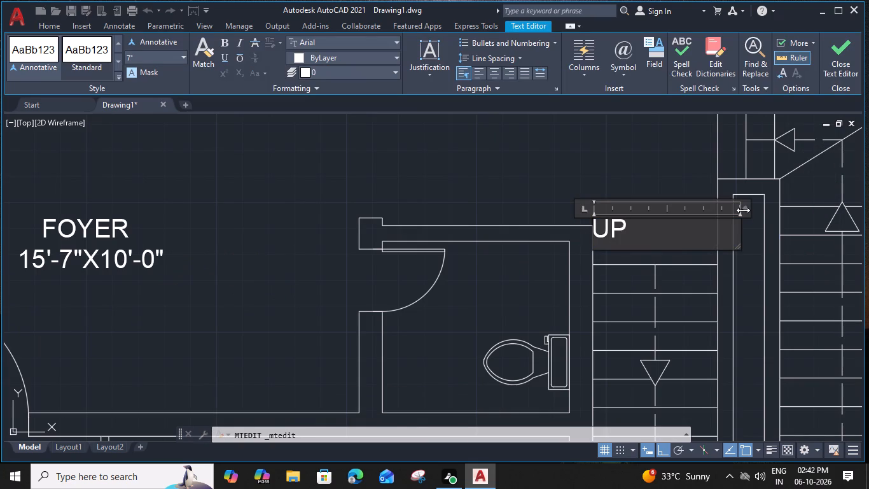
left_click_drag(743, 209, 634, 206)
left_click(651, 236)
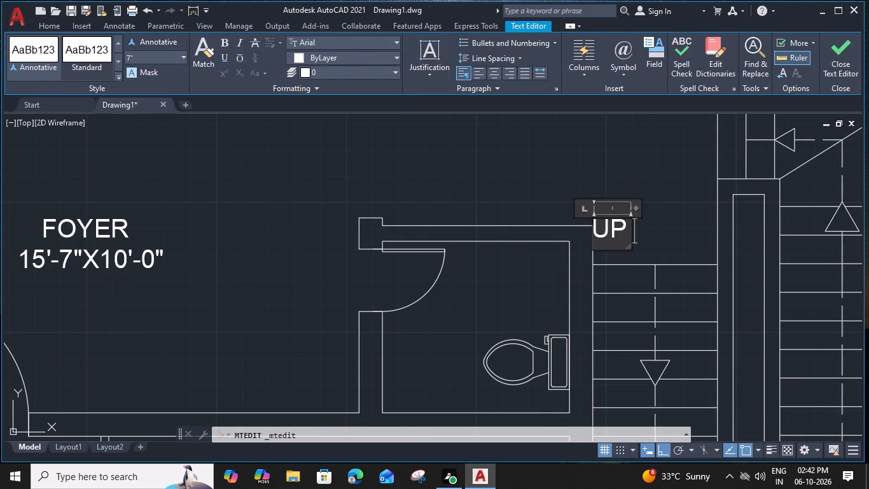
Move the UP label east and south so it sits centred just above the west flight's northernmost tread line.
left_click(622, 229)
type("M")
key("space")
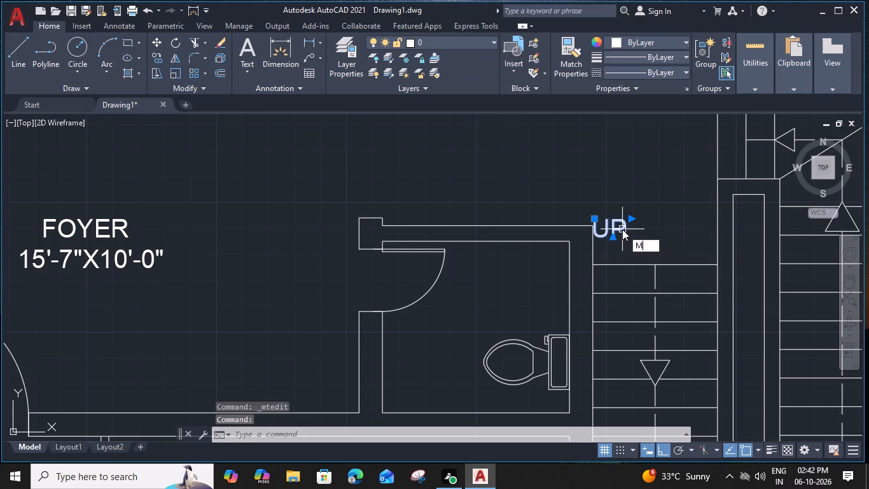
left_click(622, 229)
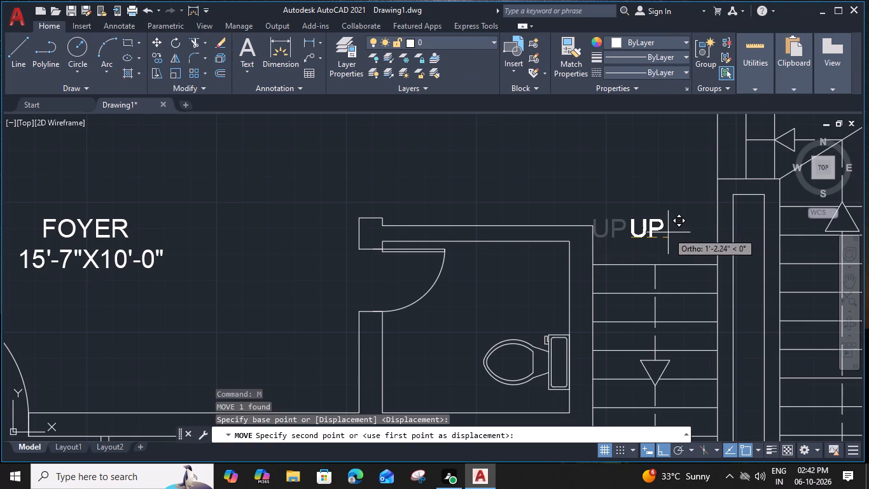
left_click(676, 232)
left_click(658, 230)
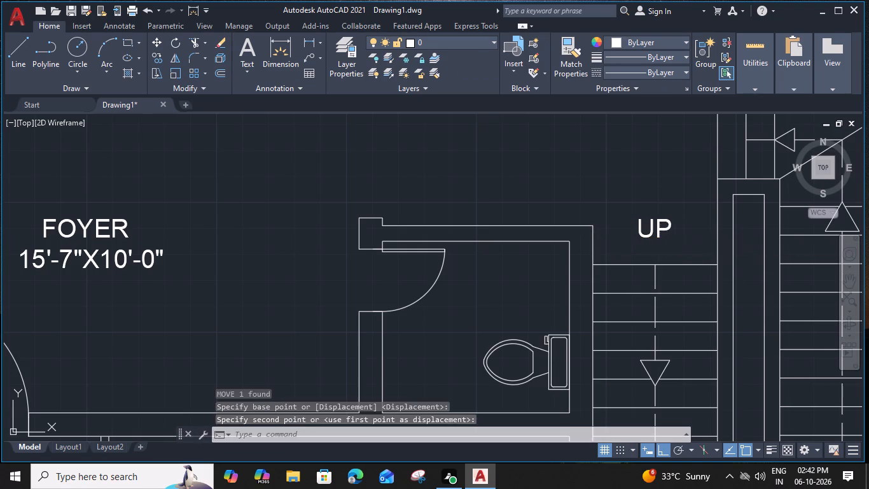
type("M")
key("space")
left_click(658, 234)
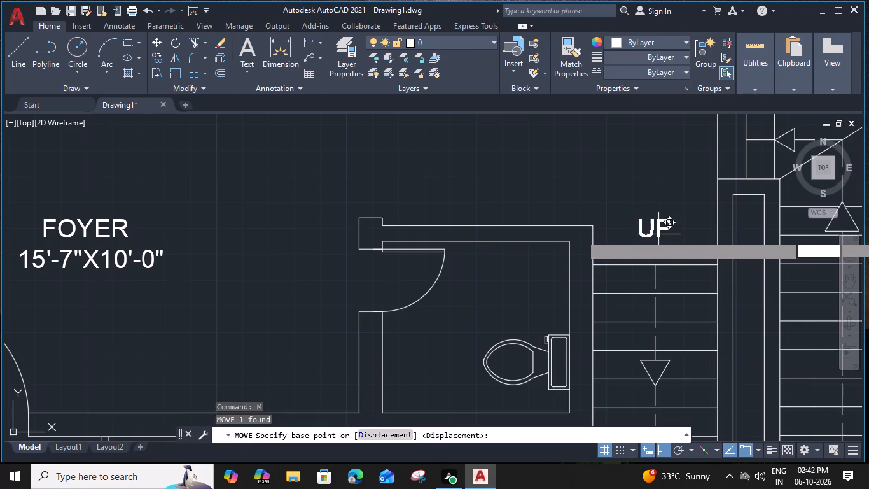
scroll(658, 257, "up", 2)
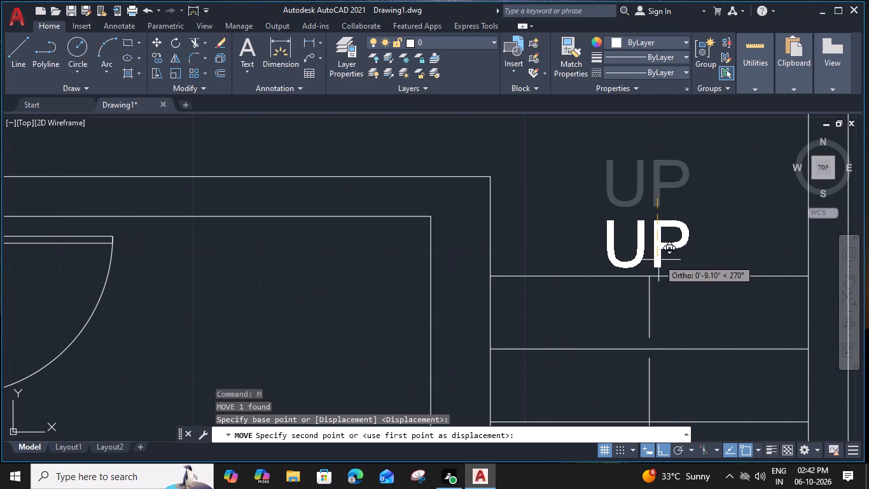
left_click(658, 260)
Hatch the five direction triangles on the staircase's west flight, east flight and north landing with the SOLID pattern.
scroll(653, 255, "down", 4)
middle_click_drag(611, 237, 606, 212)
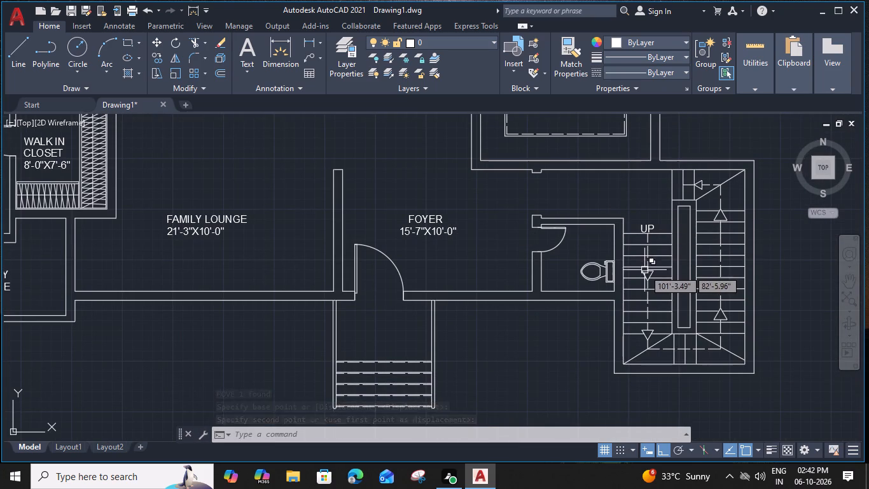
type("H")
key("space")
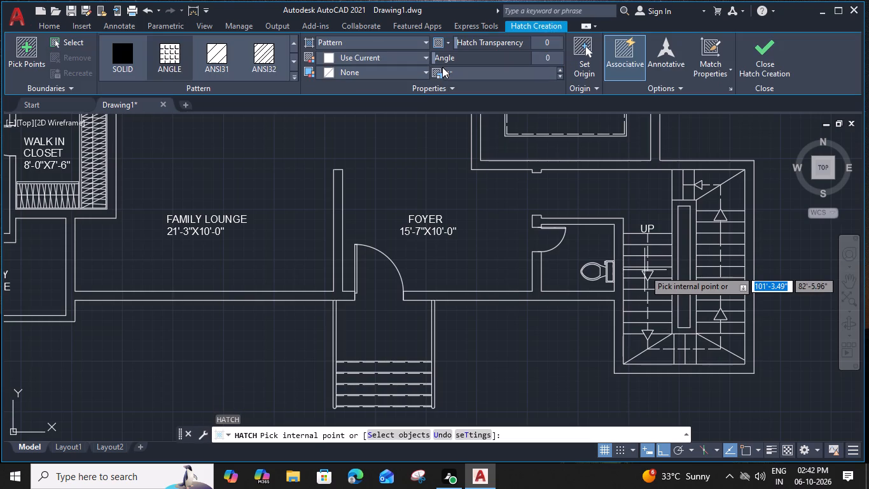
left_click(128, 60)
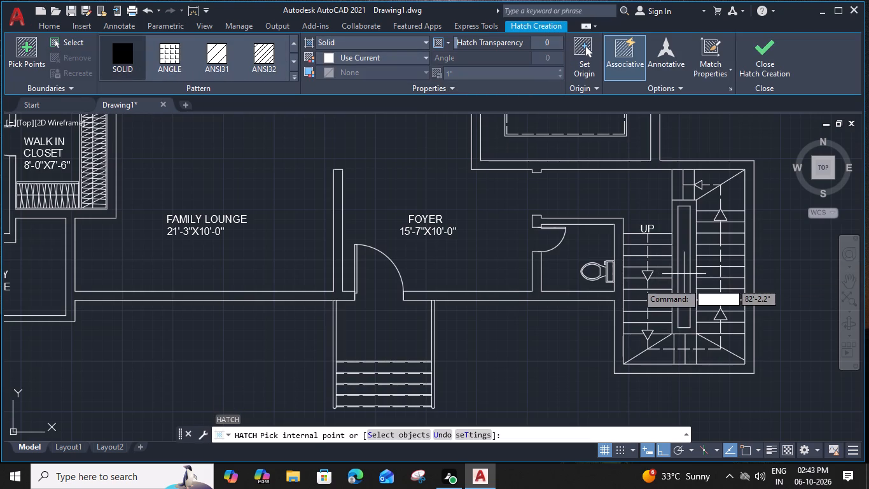
scroll(634, 281, "up", 2)
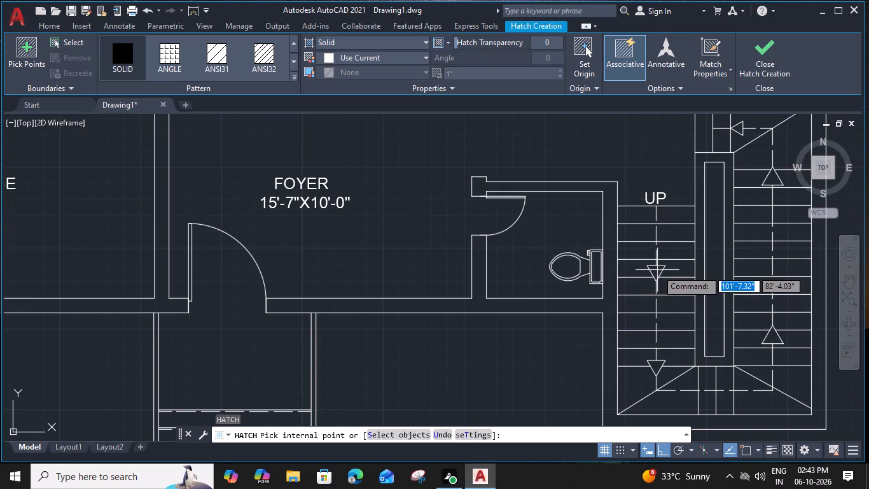
left_click(657, 270)
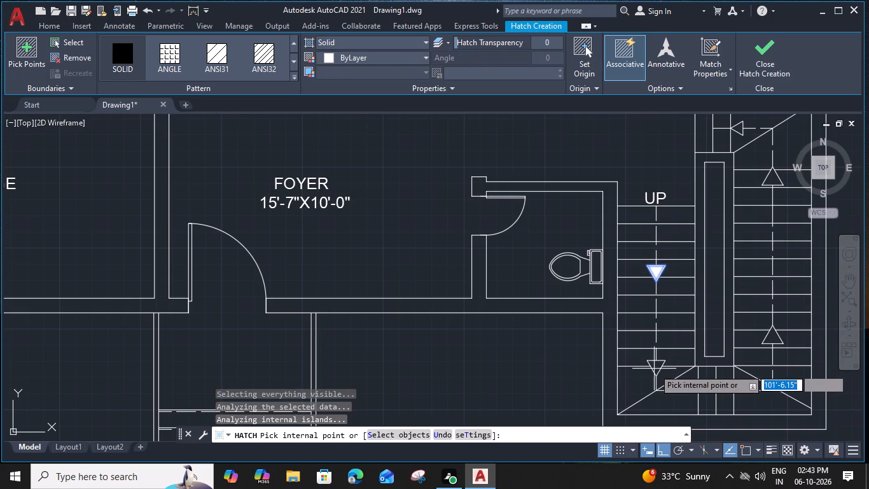
left_click(656, 365)
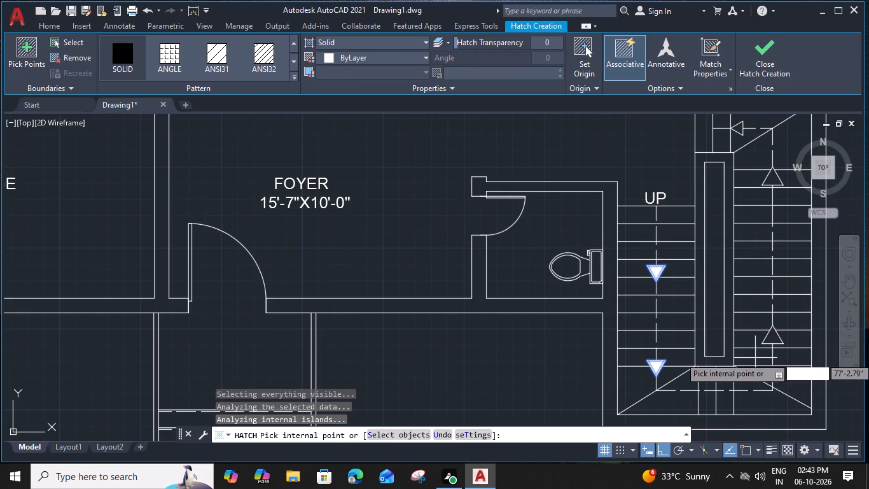
left_click(774, 337)
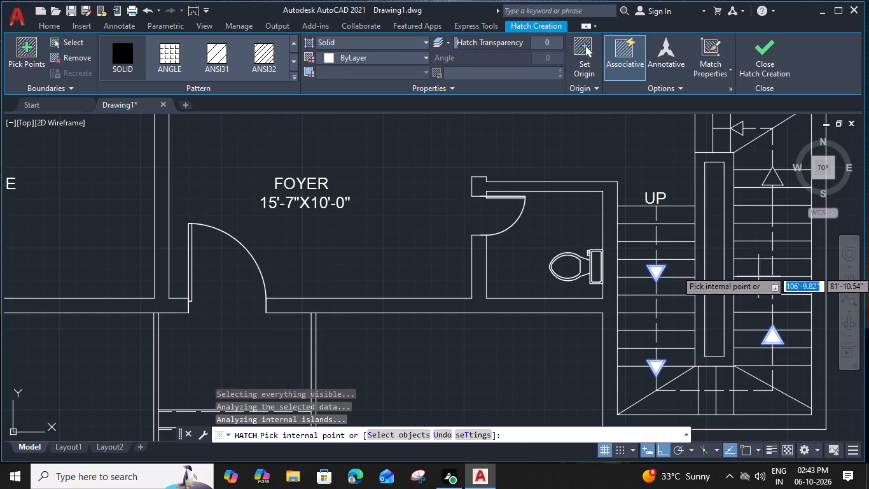
left_click(772, 178)
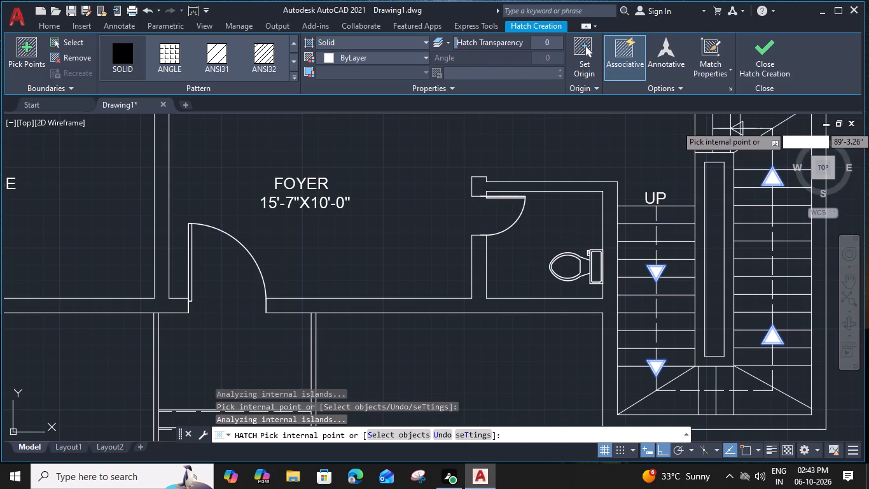
left_click(739, 125)
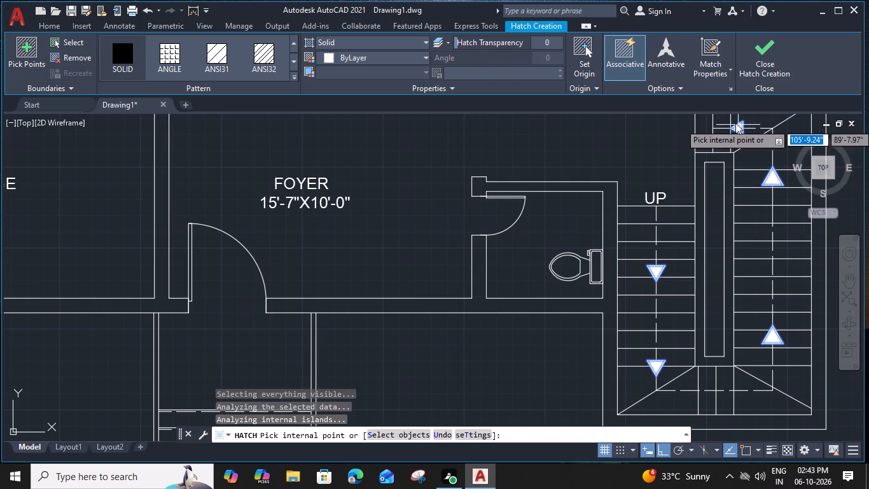
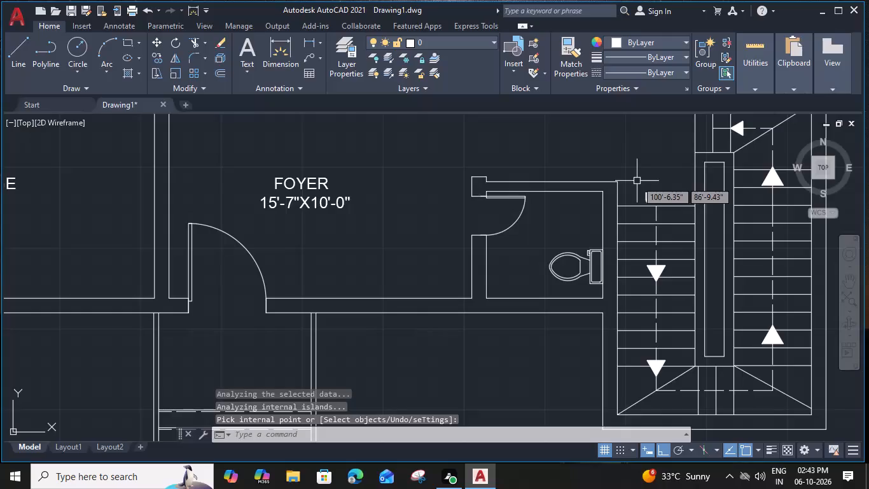
Copy the FOYER room label horizontally into the open space above the UP stair flight.
key("Escape")
scroll(662, 166, "down", 2)
middle_click_drag(623, 176, 696, 188)
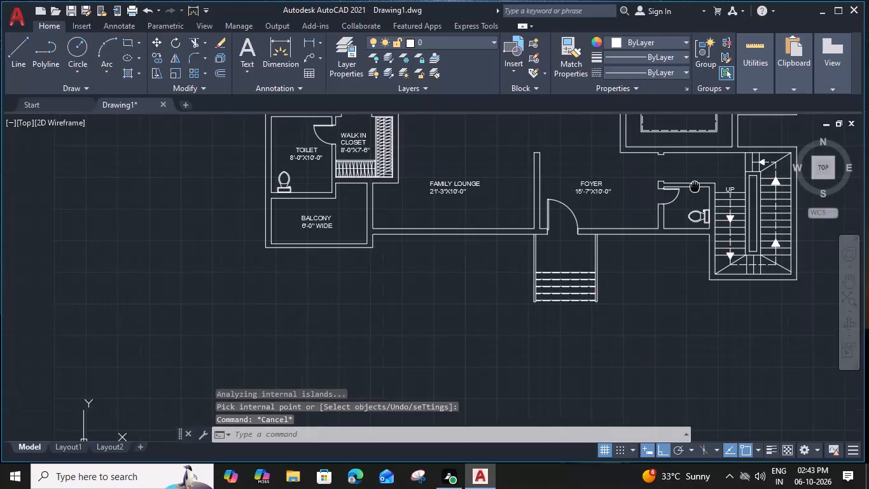
middle_click_drag(561, 154, 616, 195)
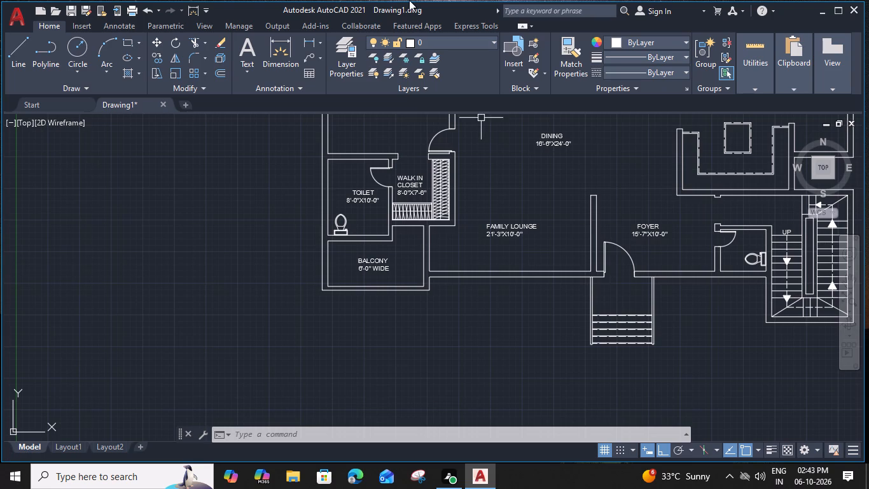
middle_click_drag(603, 305, 503, 306)
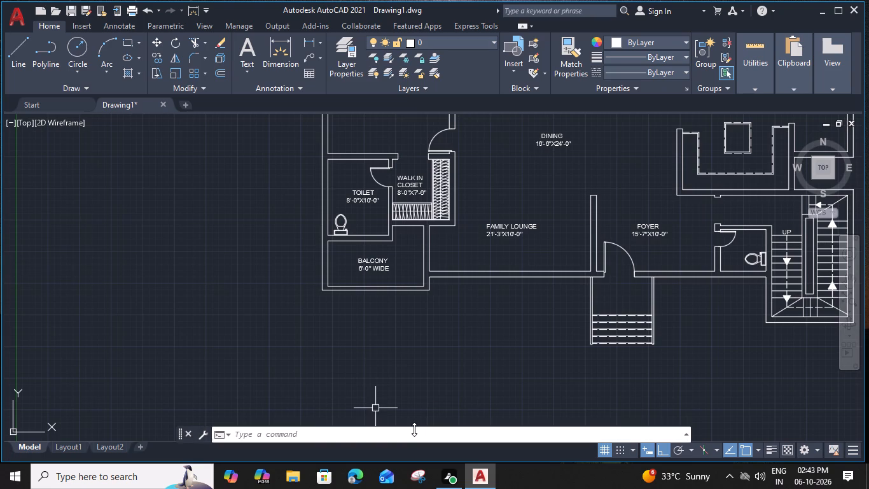
left_click(548, 223)
type("CO")
key("space")
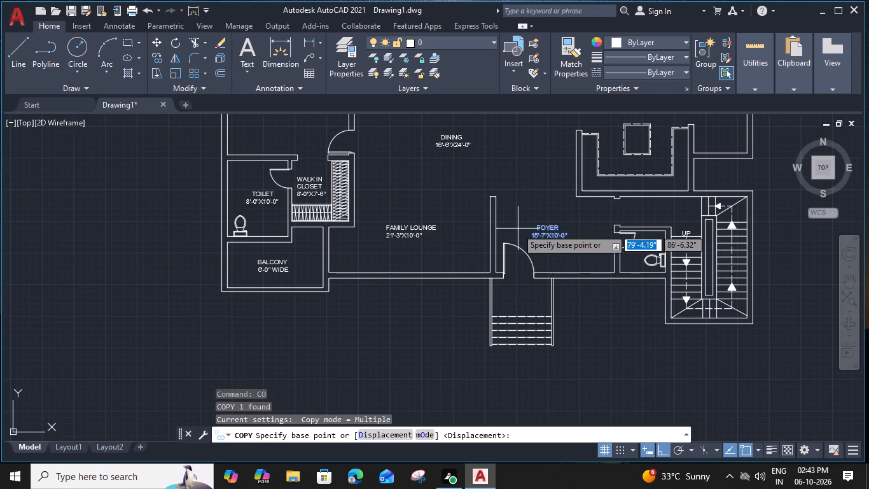
left_click(494, 224)
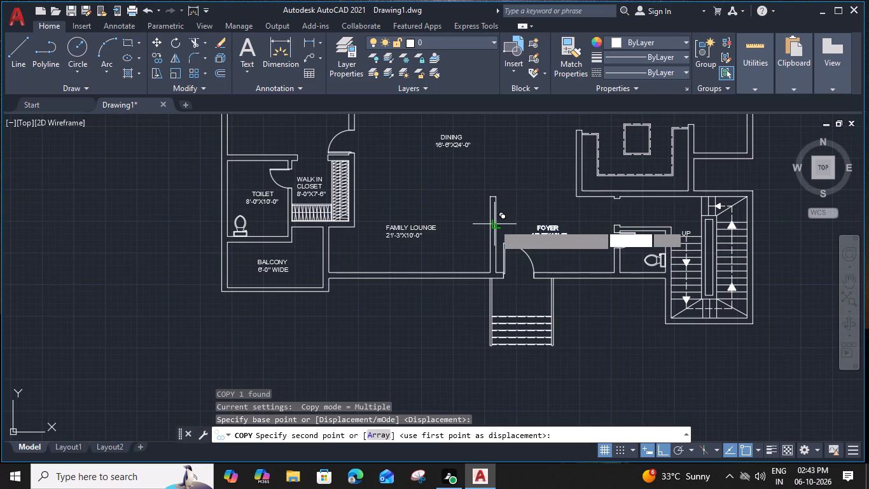
scroll(616, 215, "up", 2)
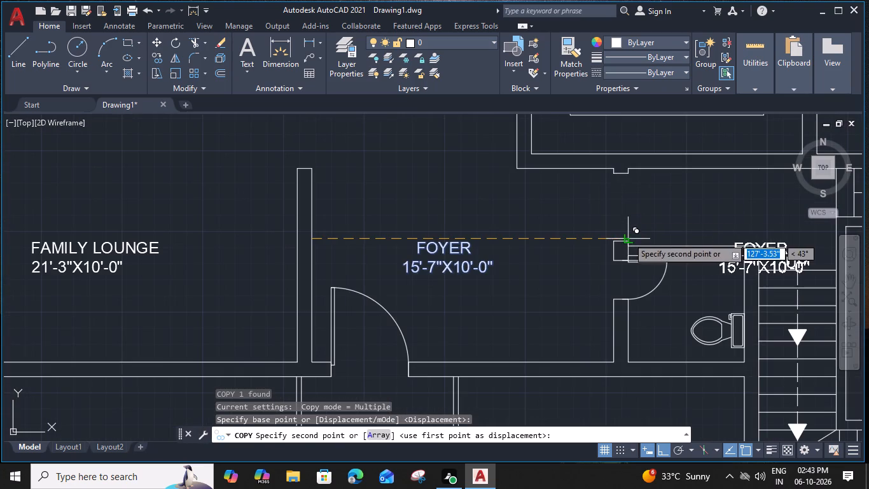
left_click(627, 178)
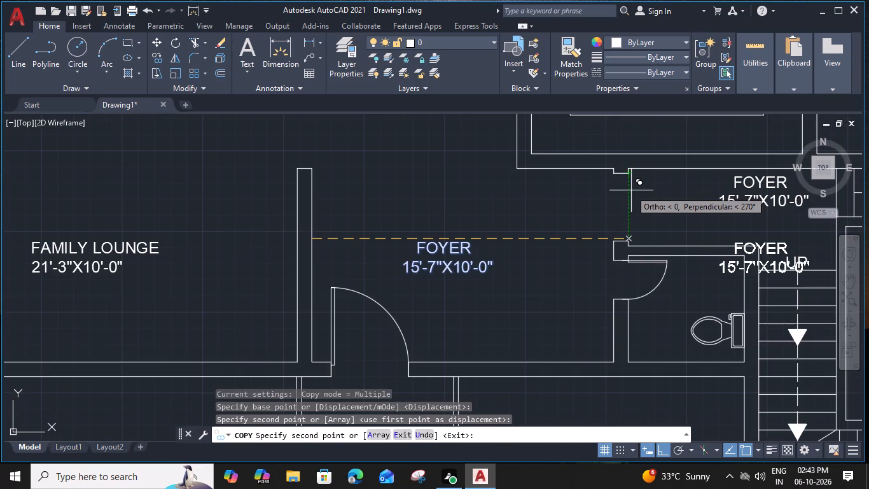
key("Escape")
Change the dimensions line of the label copy above the UP flight to 10'-0"X16'-0".
double_click(738, 204)
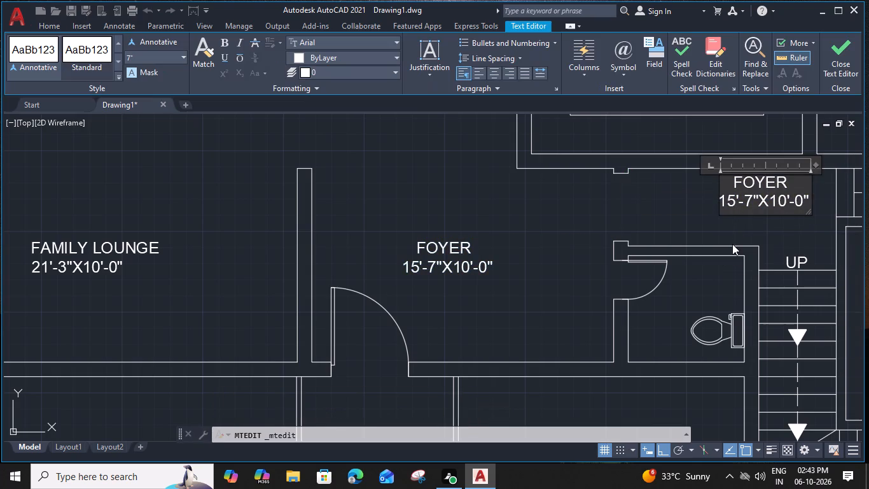
middle_click_drag(732, 244, 609, 248)
middle_click_drag(671, 204, 676, 236)
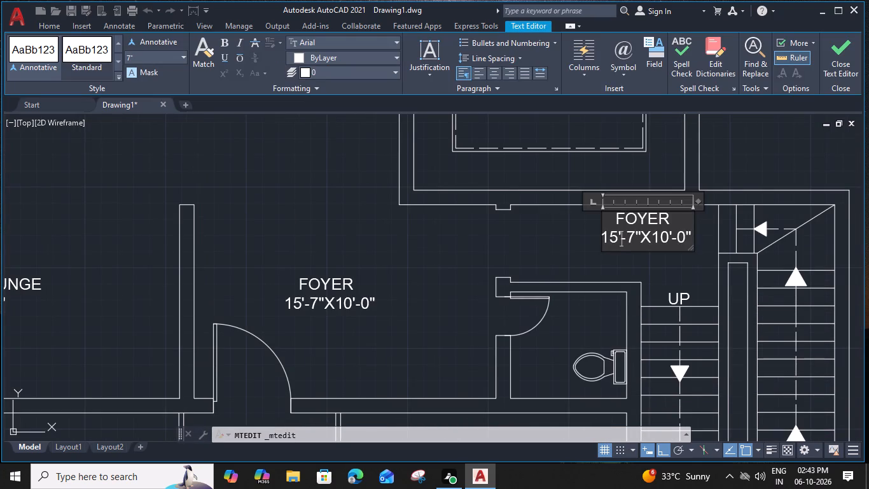
scroll(690, 234, "up", 1)
left_click_drag(571, 241, 565, 242)
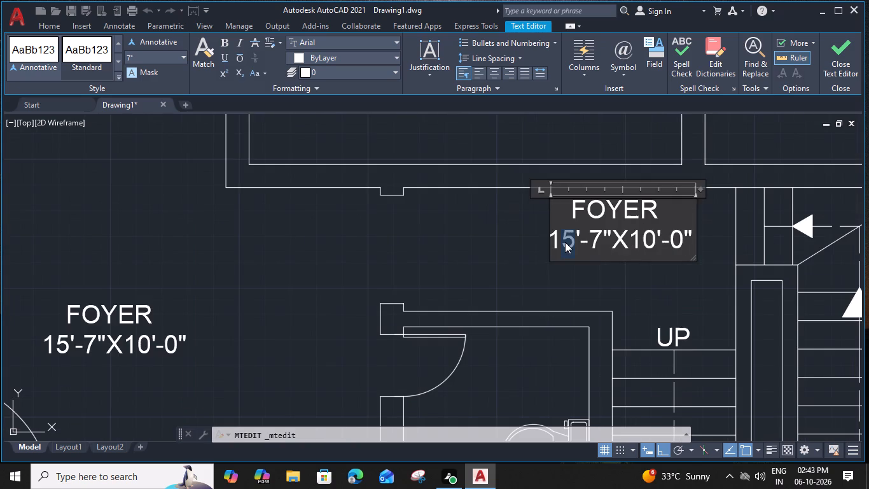
key("0")
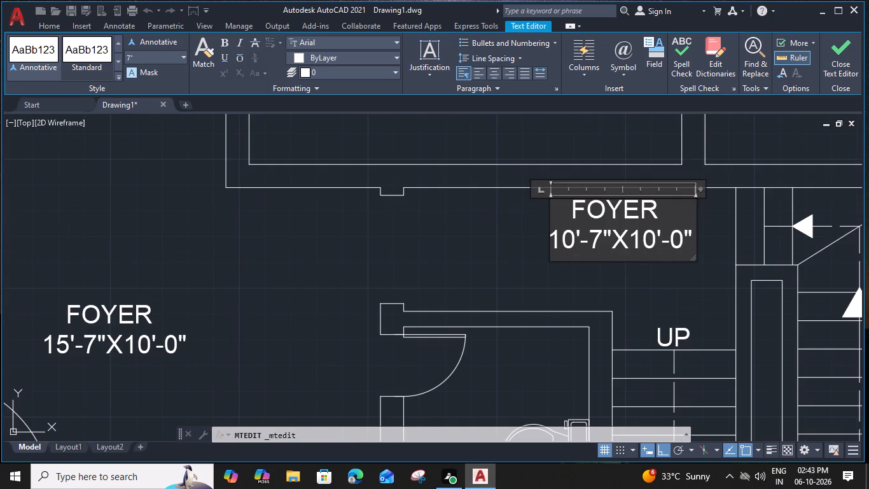
left_click(597, 243)
key("0")
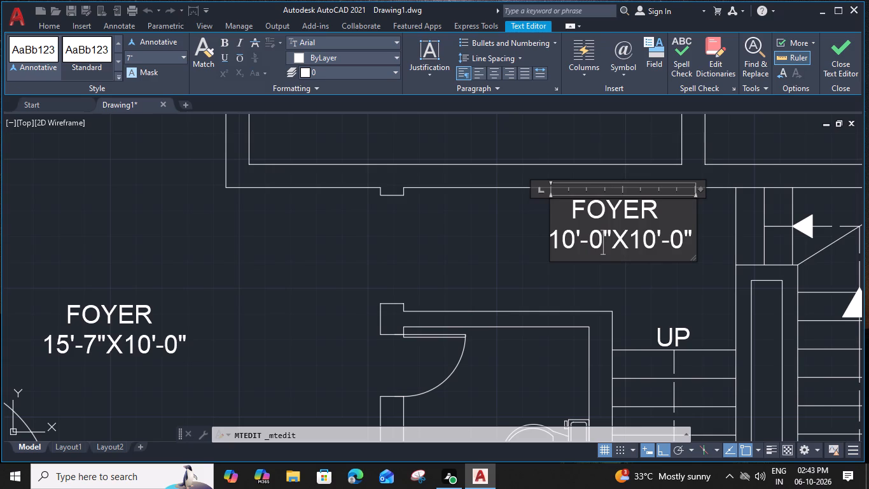
left_click_drag(655, 243, 646, 244)
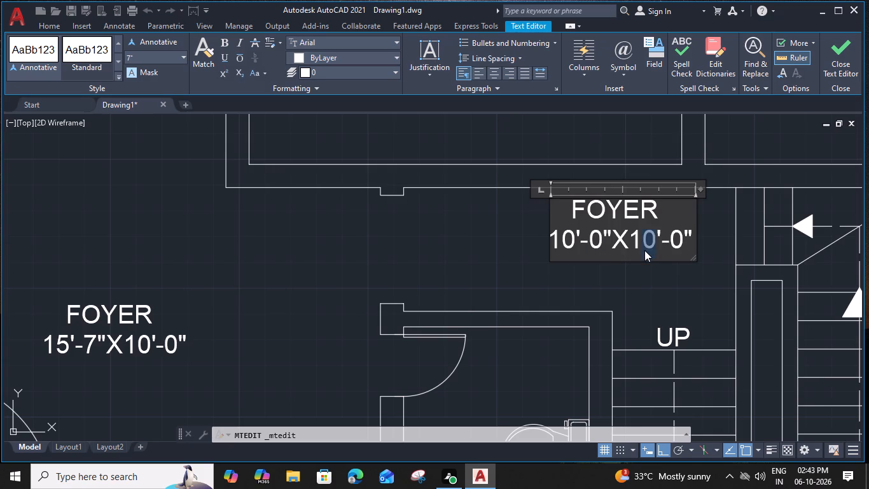
key("6")
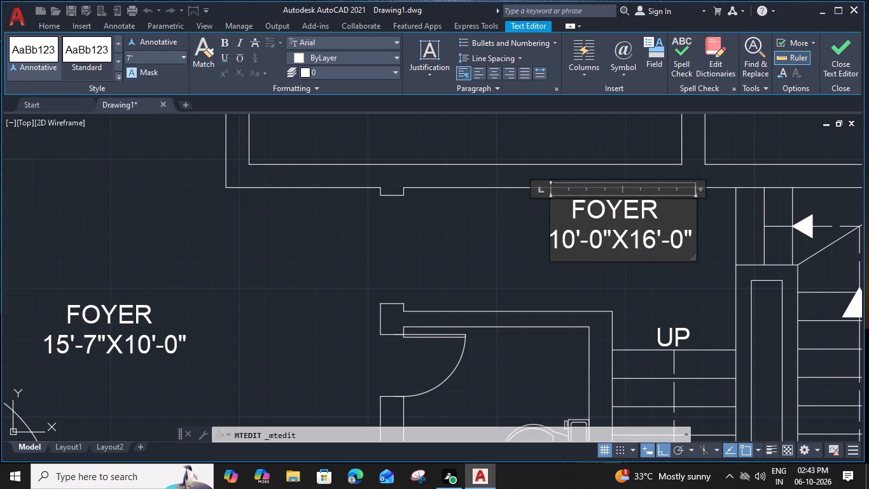
Replace the name in that label copy with STAIRCASE and finish editing the text.
left_click_drag(664, 211, 546, 215)
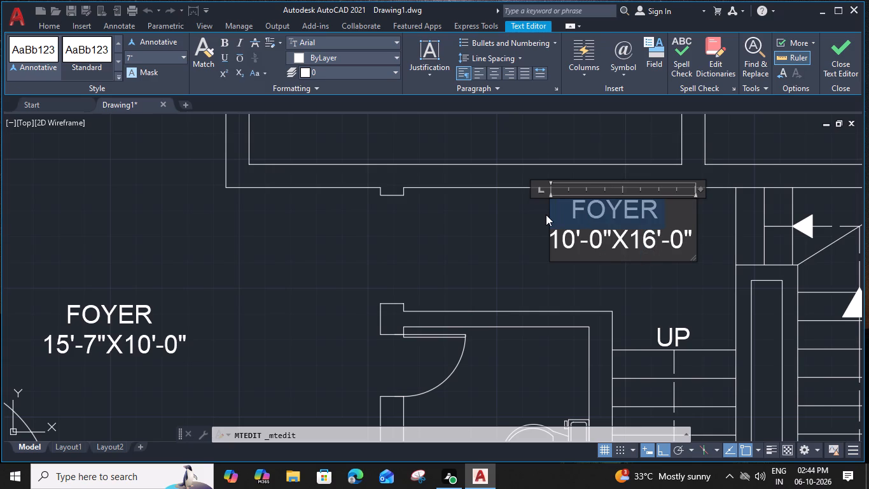
type("ST")
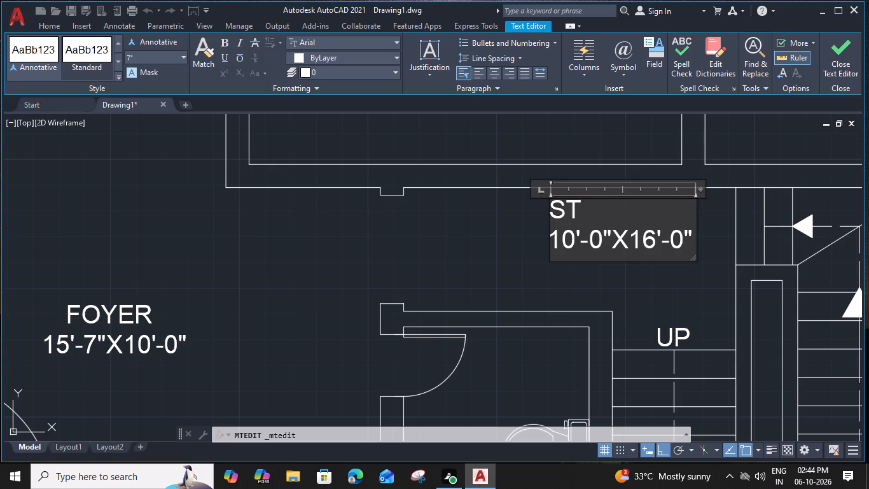
type("AI")
key("r")
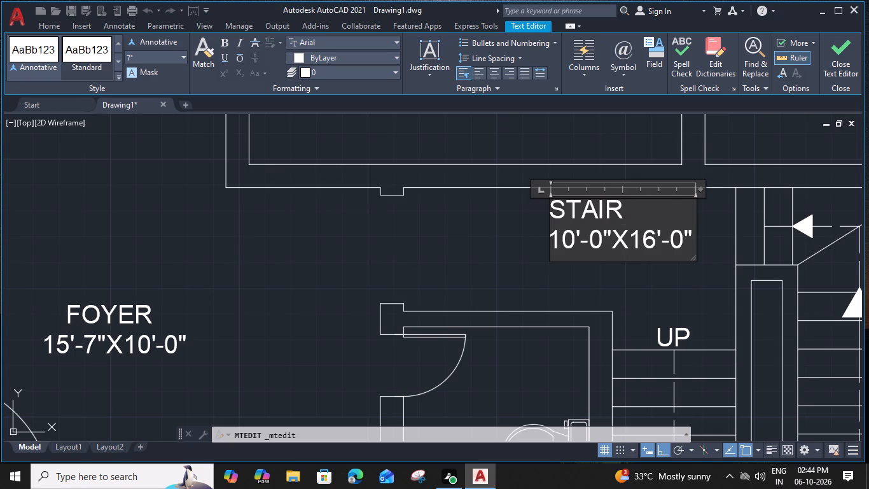
type("CASE")
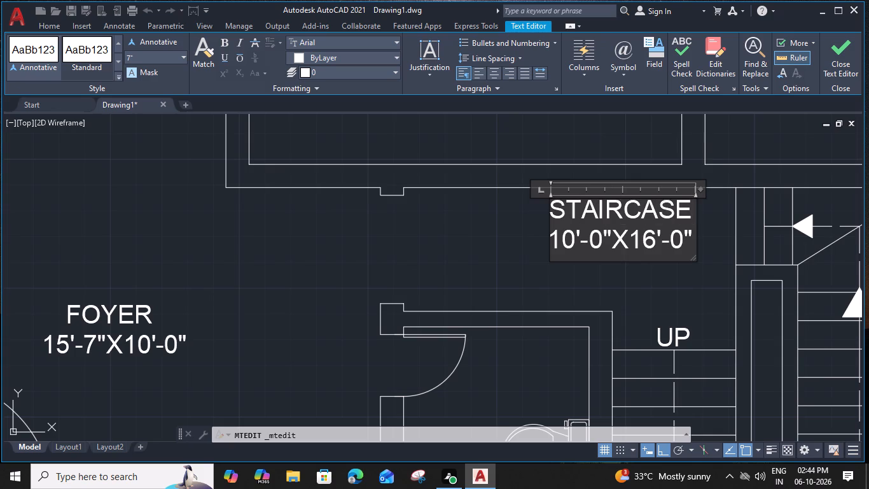
left_click(672, 274)
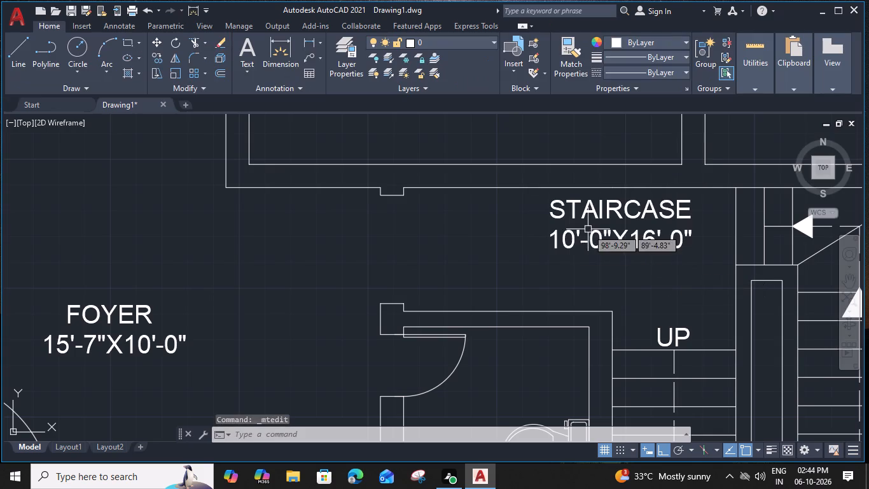
Move the STAIRCASE label slightly straight down, within the space above the stair flight.
left_click(569, 239)
type("M")
key("space")
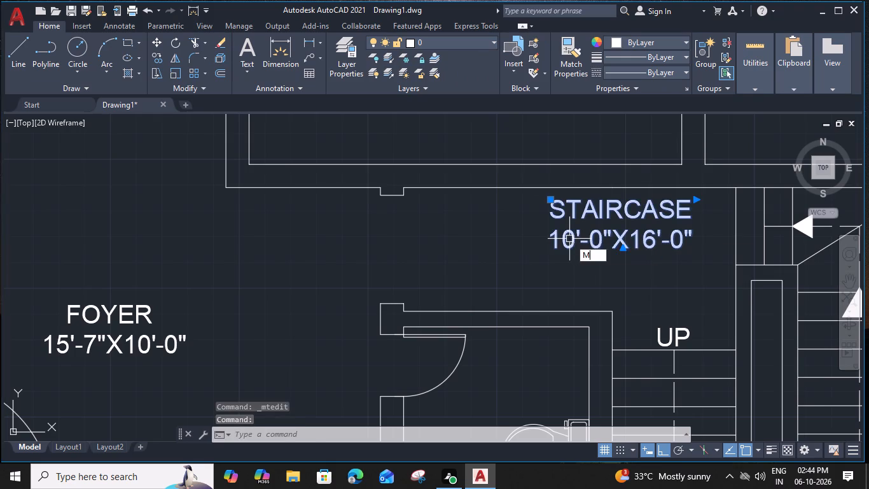
left_click(553, 250)
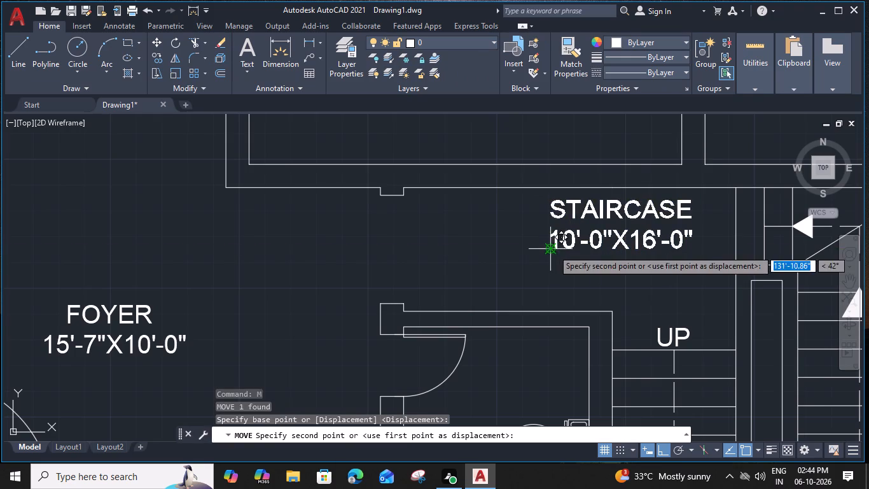
left_click(552, 271)
Copy the FOYER room label horizontally into the small toilet between the foyer and the staircase.
scroll(552, 270, "down", 3)
middle_click_drag(421, 283, 529, 269)
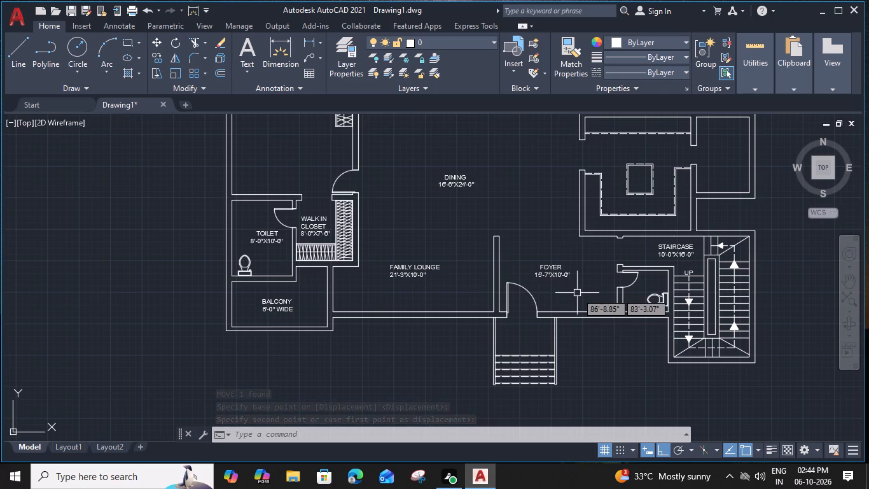
scroll(577, 293, "up", 1)
middle_click_drag(579, 291, 558, 252)
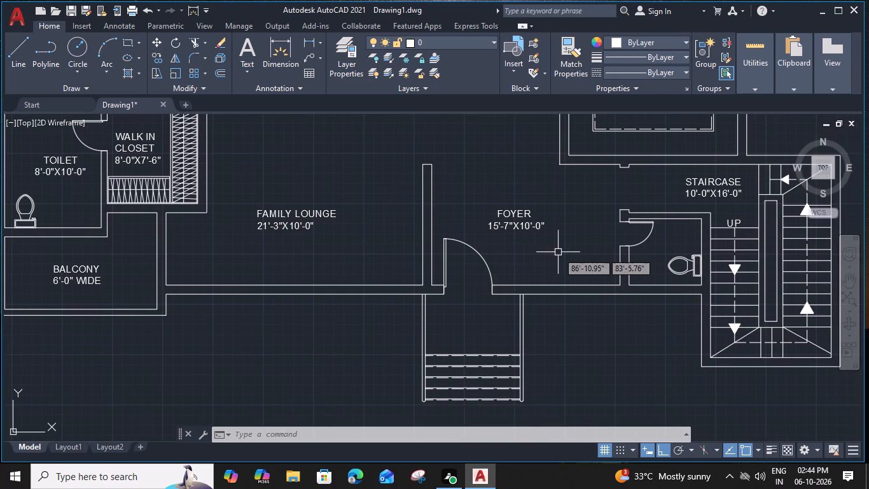
left_click(545, 225)
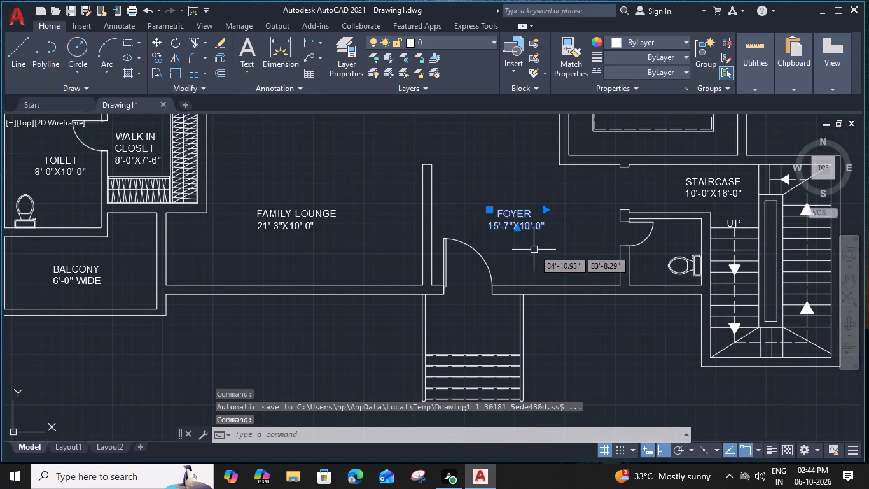
key("m")
key("BackSpace")
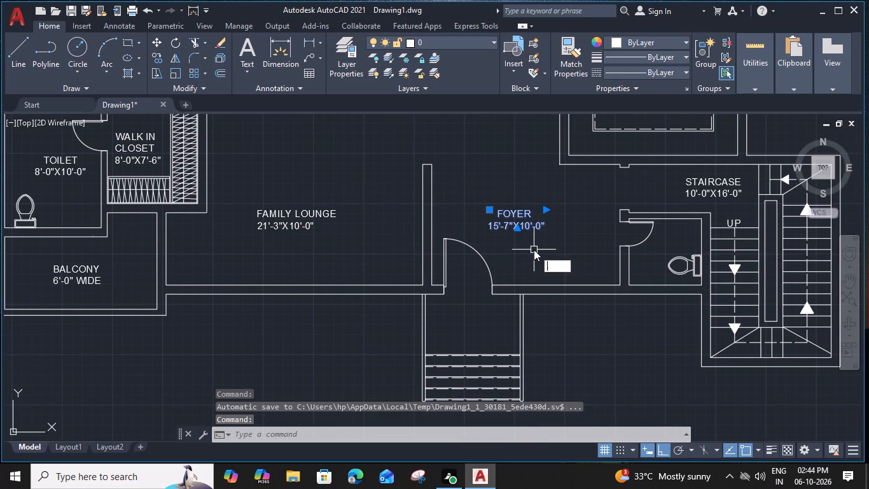
key("x")
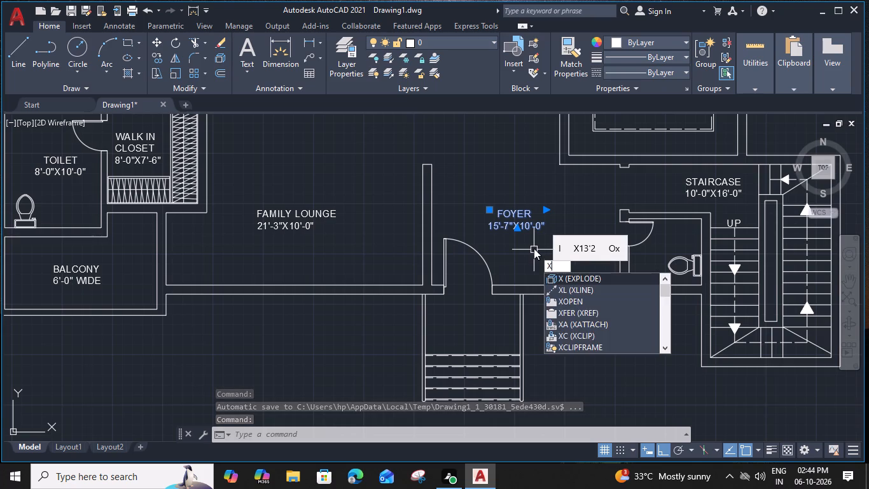
key("BackSpace")
type("CO")
key("space")
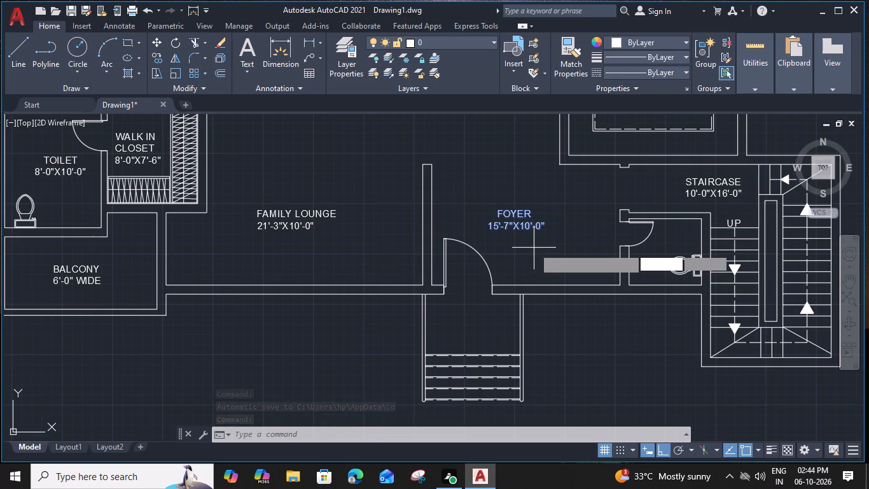
left_click(544, 223)
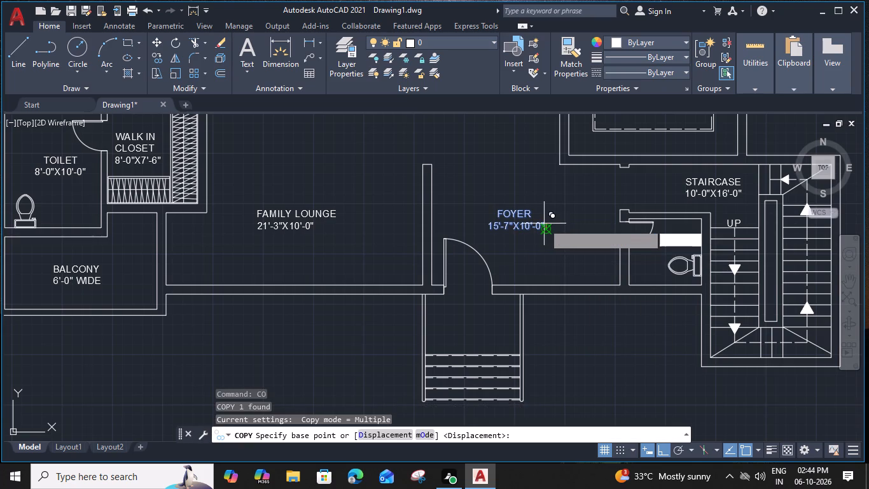
left_click(700, 241)
key("Escape")
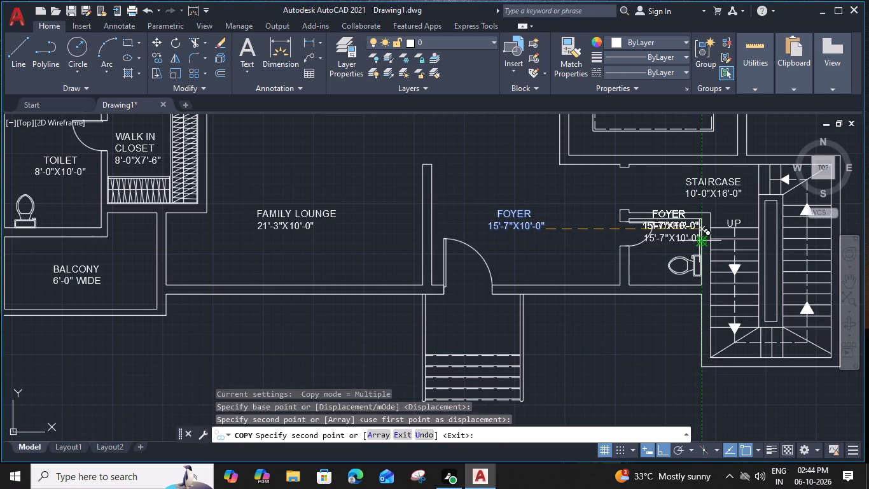
Move the label copy in the small toilet about 10" straight down, to just above the WC.
scroll(678, 236, "up", 2)
left_click(678, 236)
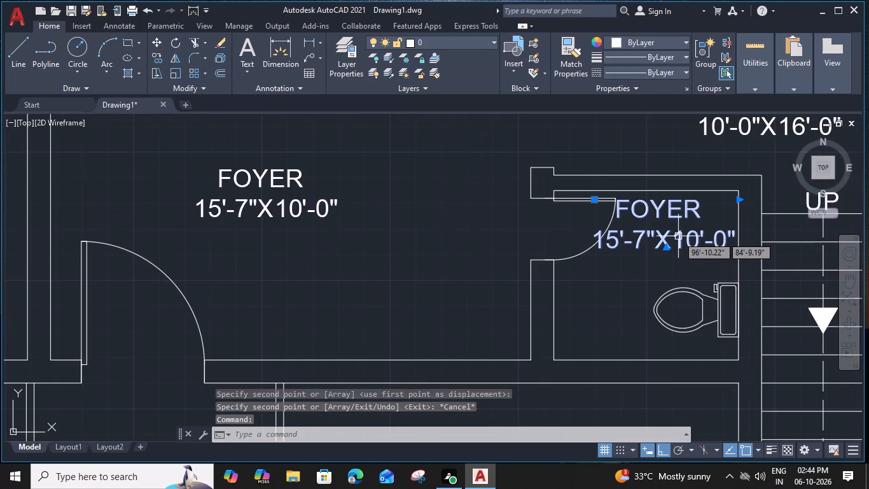
type("M")
key("space")
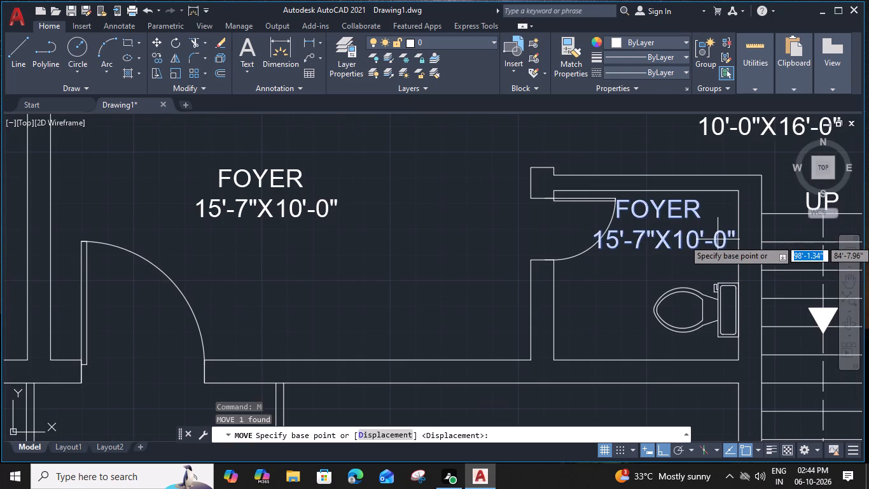
left_click(729, 243)
left_click(726, 269)
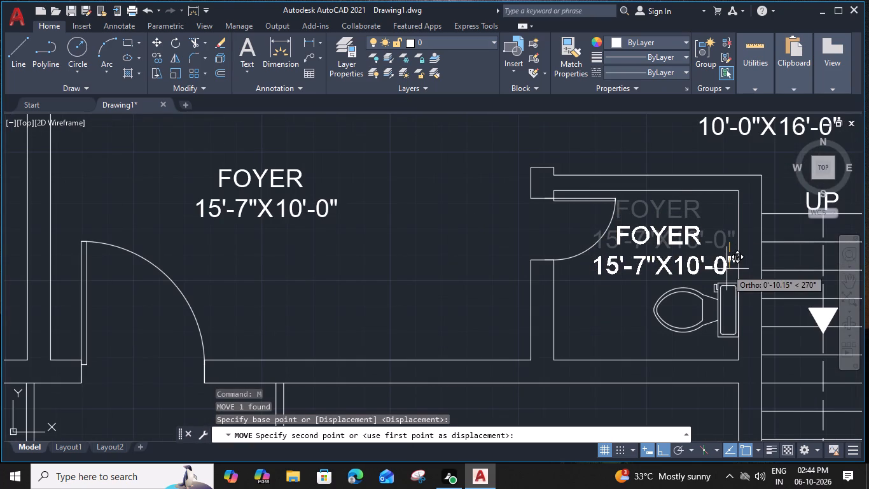
Change the dimension line of the label copy in the small toilet to 6'-0"X6'-0".
double_click(684, 267)
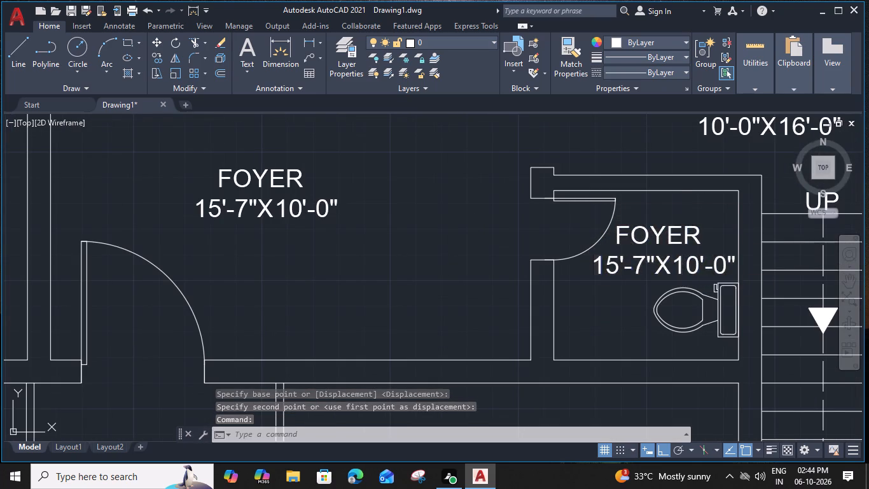
scroll(674, 264, "up", 1)
left_click_drag(586, 276, 583, 276)
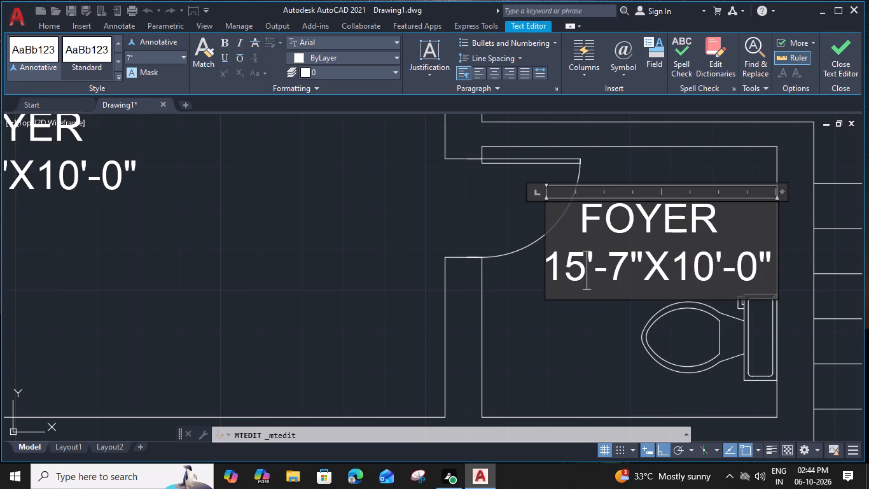
left_click_drag(583, 276, 552, 275)
key("6")
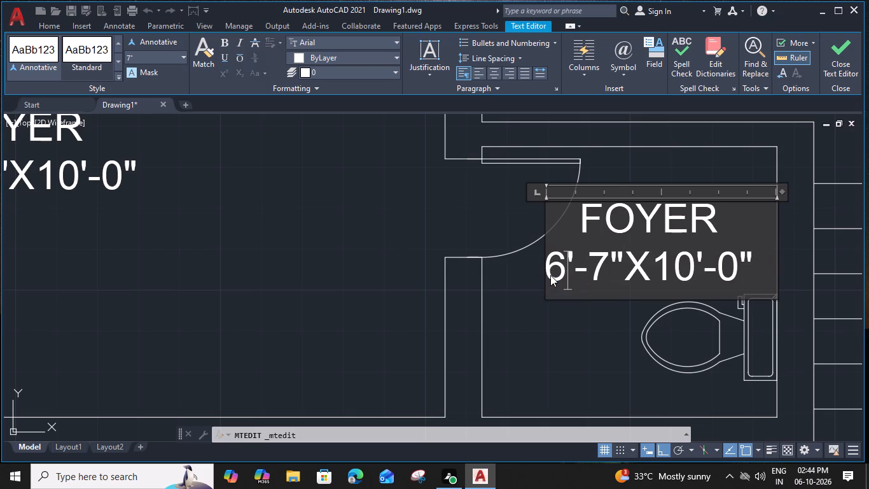
left_click(599, 281)
key("0")
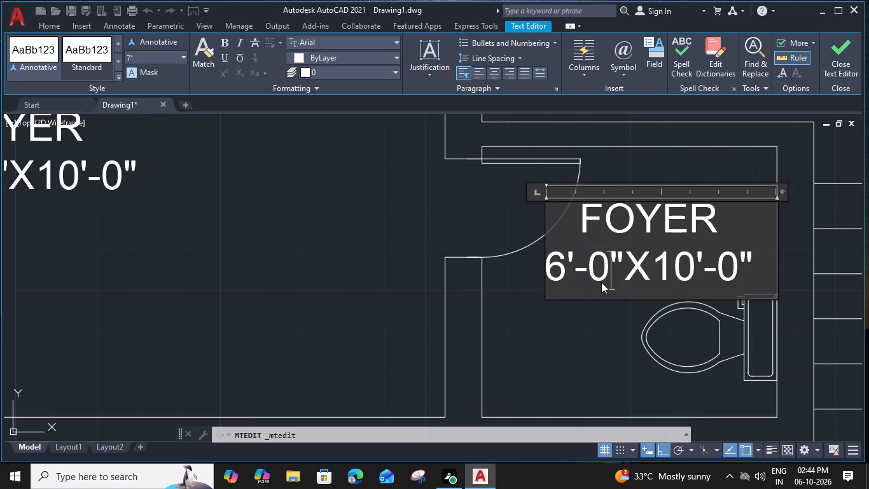
scroll(659, 279, "up", 1)
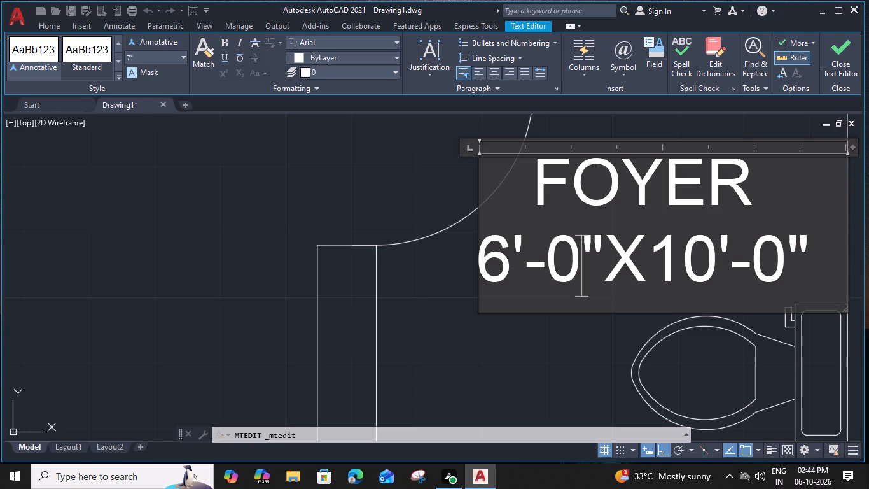
left_click_drag(714, 269, 660, 269)
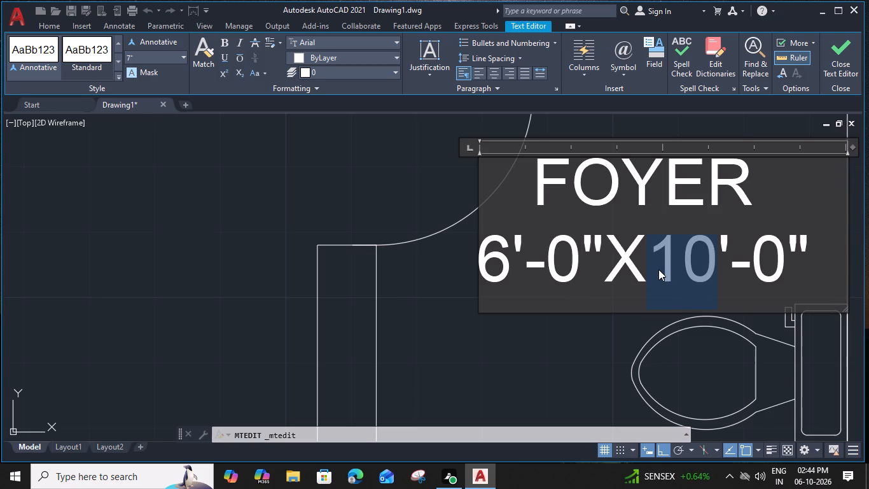
key("6")
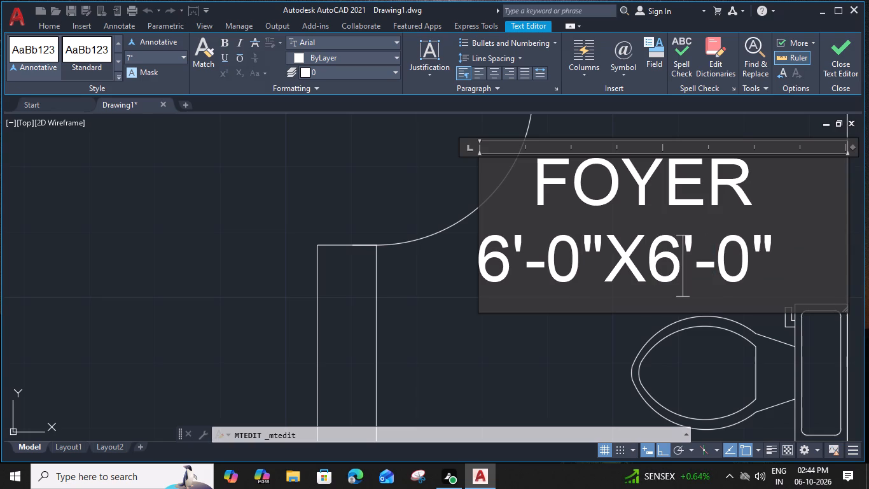
Replace the name FOYER in the small toilet's label with POWDER ROOM and finish editing the text.
left_click_drag(760, 182, 509, 188)
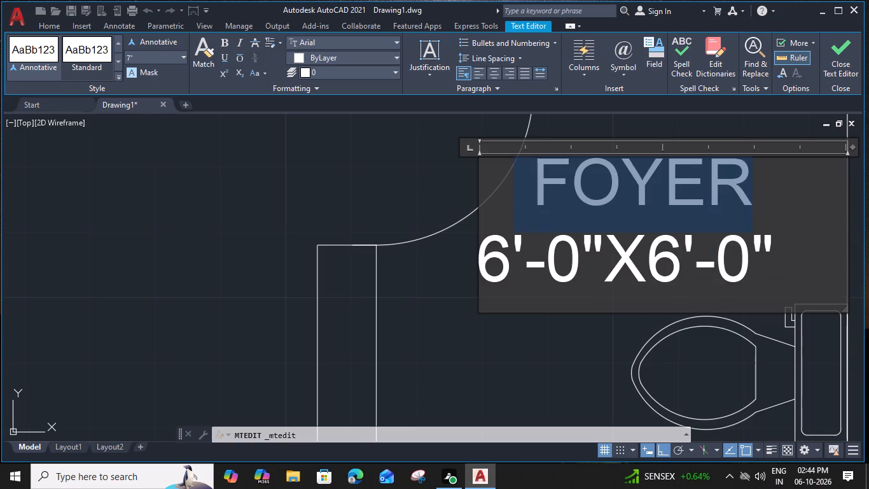
left_click_drag(509, 188, 483, 190)
type("PO")
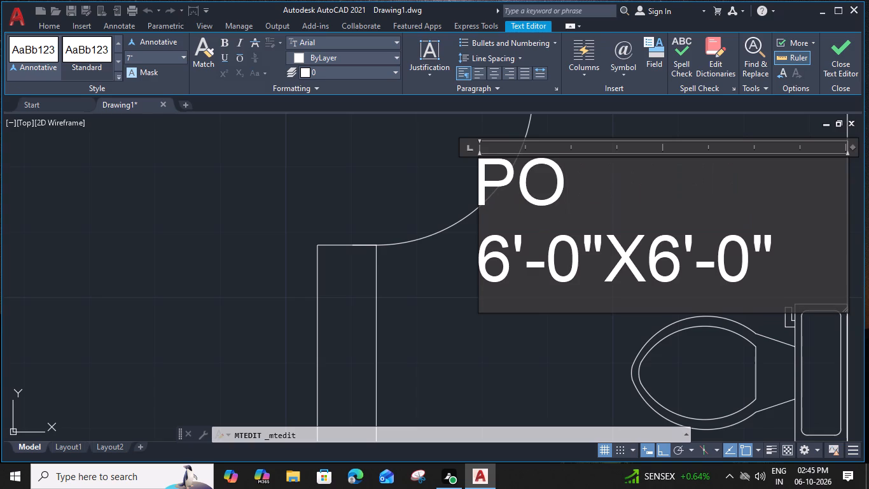
key("w")
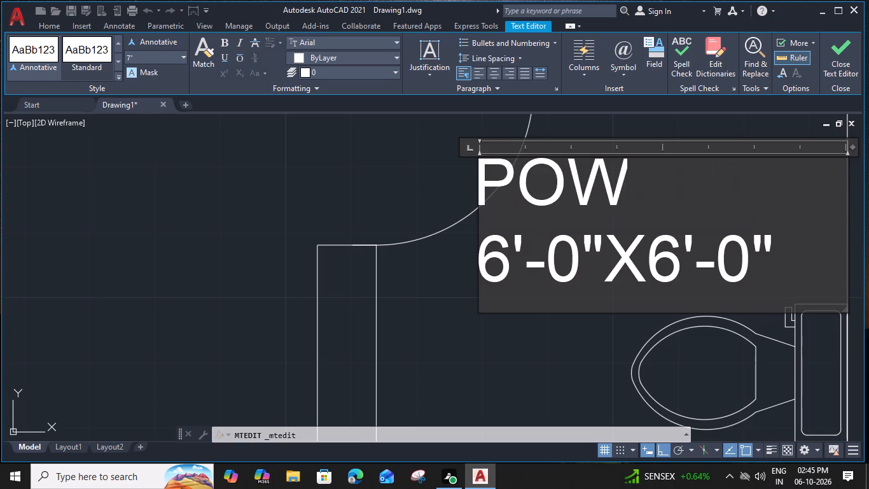
type("DER")
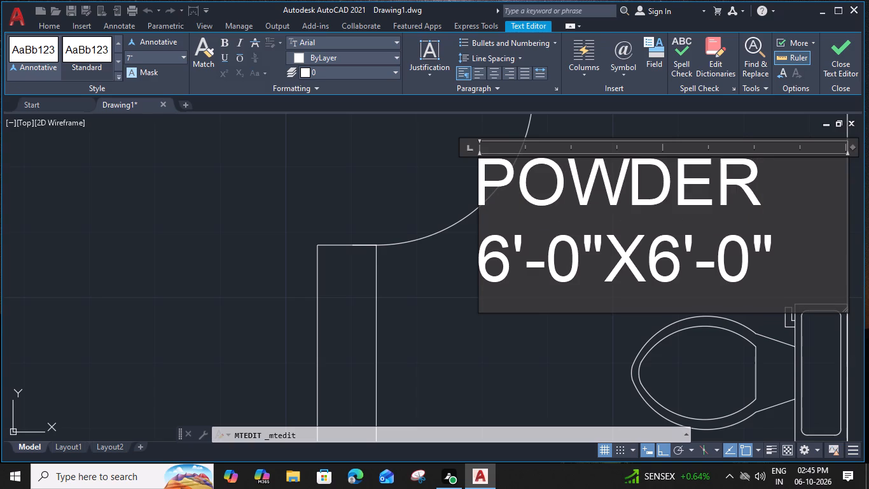
key("space")
key("r")
key("o")
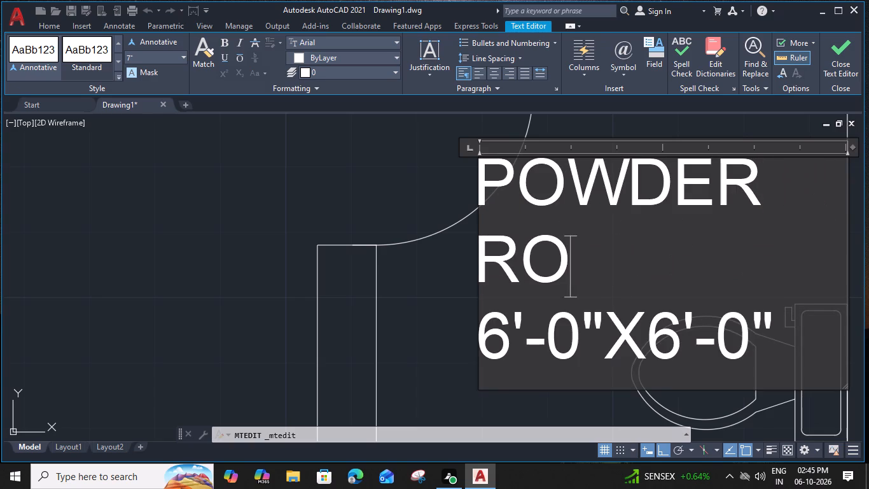
type("OM")
scroll(684, 265, "down", 3)
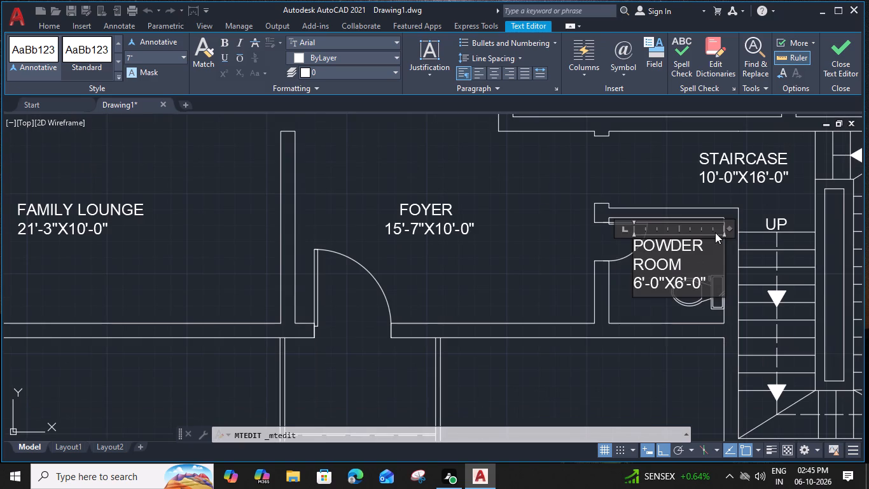
left_click(636, 301)
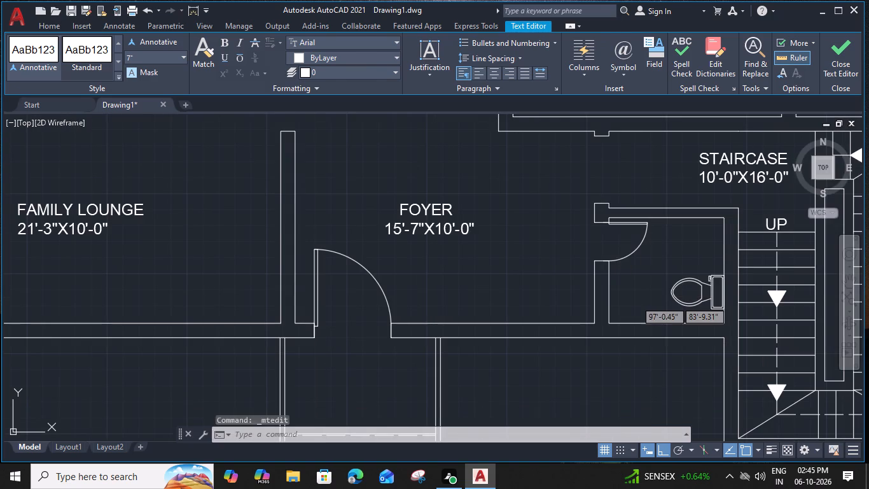
Reopen the POWDER ROOM label and set the height of all its text to 5".
scroll(645, 284, "down", 1)
scroll(650, 276, "up", 2)
double_click(651, 267)
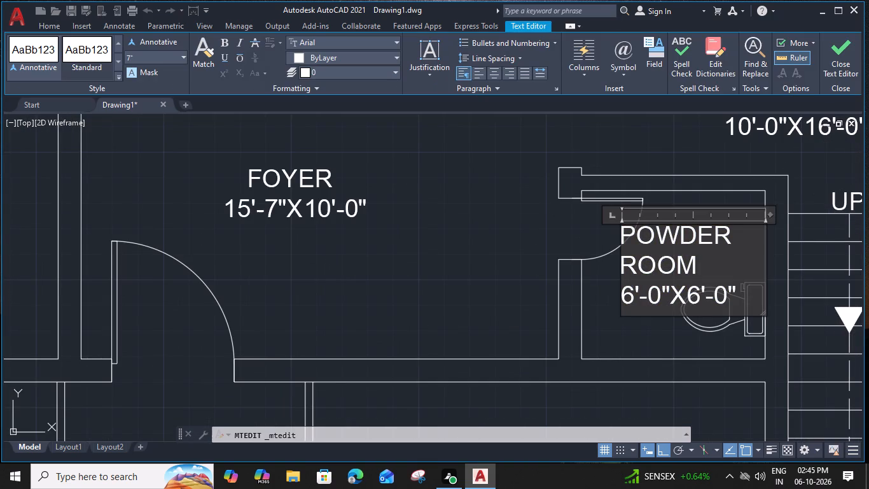
left_click_drag(746, 297, 602, 237)
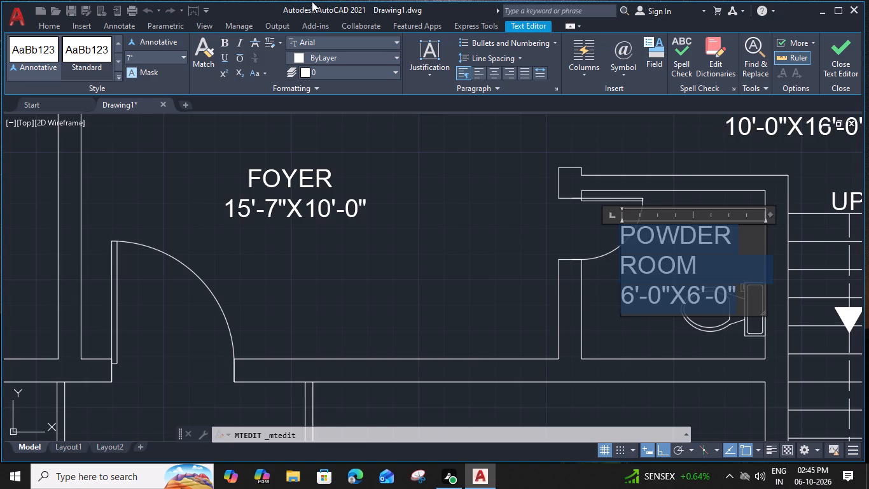
left_click(132, 57)
key("5")
key("shift+quotedbl")
key("Return")
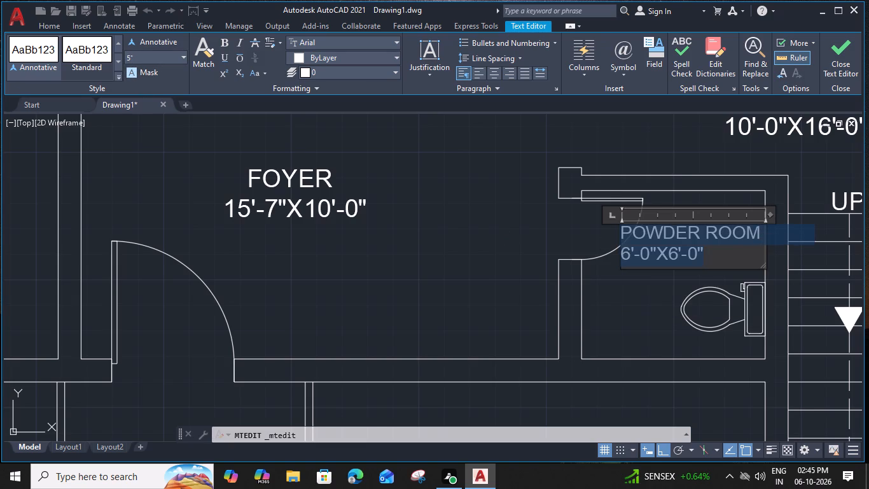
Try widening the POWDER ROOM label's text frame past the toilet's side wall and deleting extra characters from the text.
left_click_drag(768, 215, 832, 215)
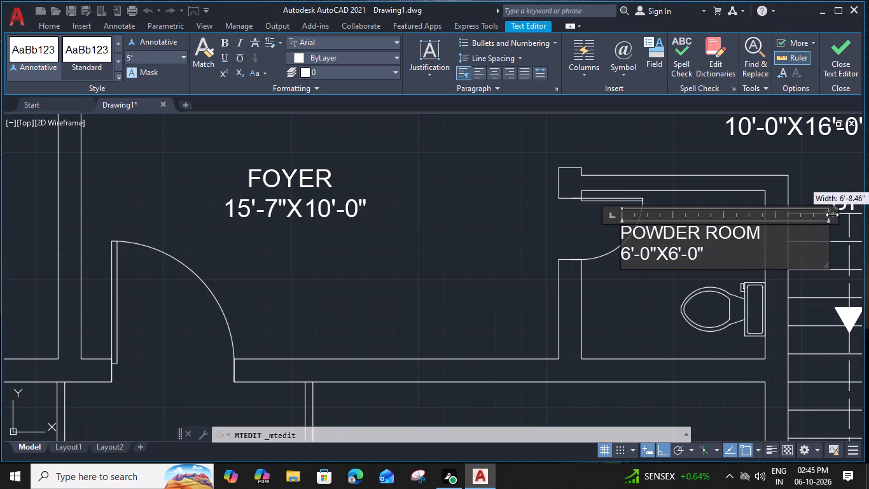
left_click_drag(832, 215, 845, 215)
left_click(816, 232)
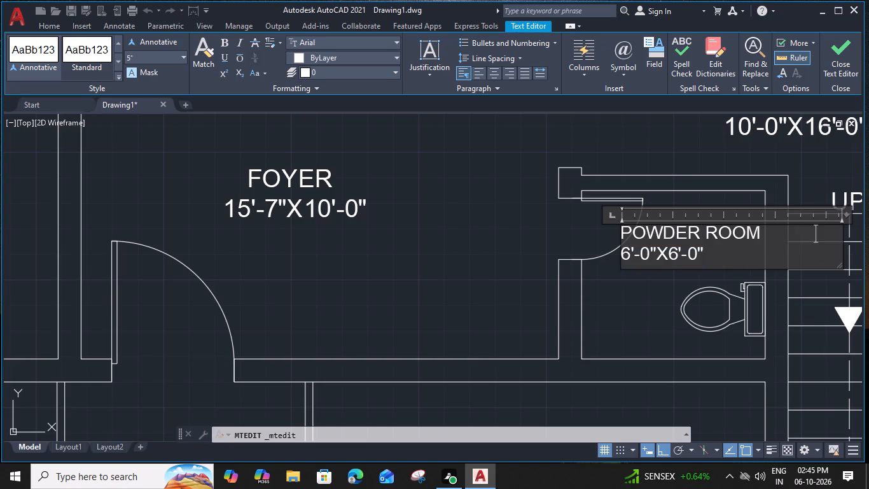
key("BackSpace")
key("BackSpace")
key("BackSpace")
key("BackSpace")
Narrow the POWDER ROOM label's text frame to about 4'-7" and finish editing the text.
left_click_drag(845, 213, 767, 209)
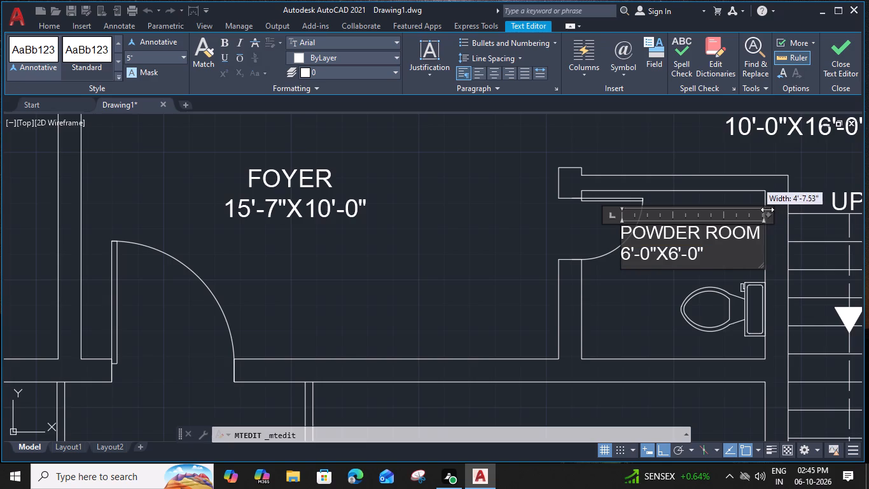
left_click_drag(767, 209, 764, 209)
left_click(650, 302)
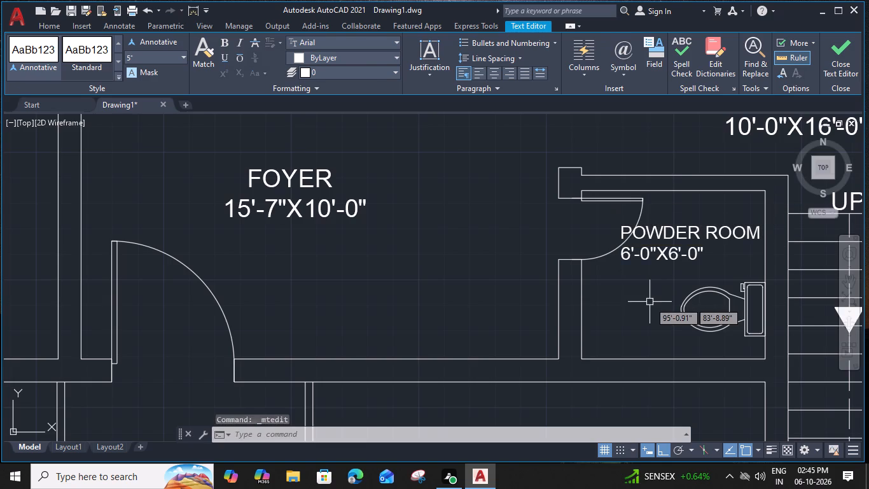
Move the POWDER ROOM label about 10" straight down within the small toilet.
left_click(653, 252)
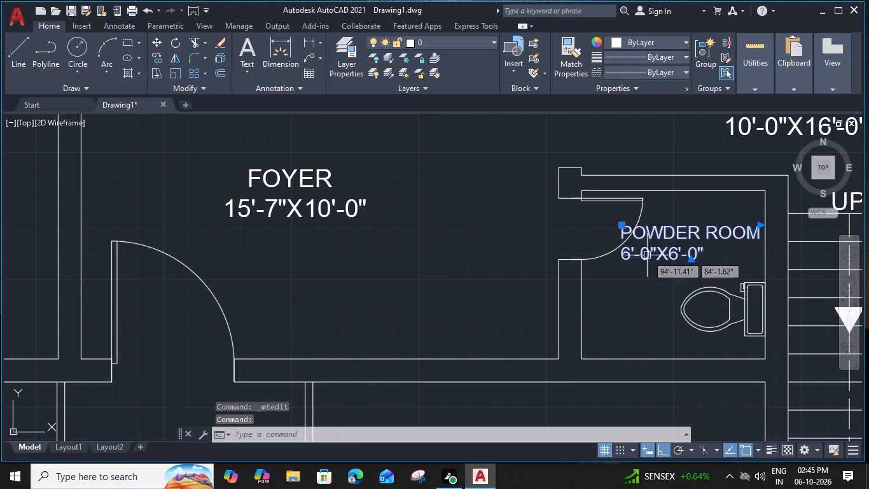
type("M")
key("space")
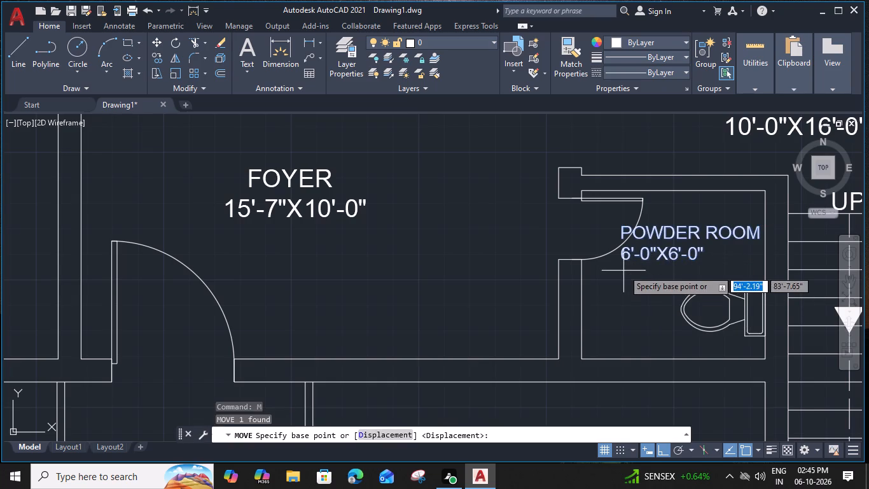
left_click(623, 262)
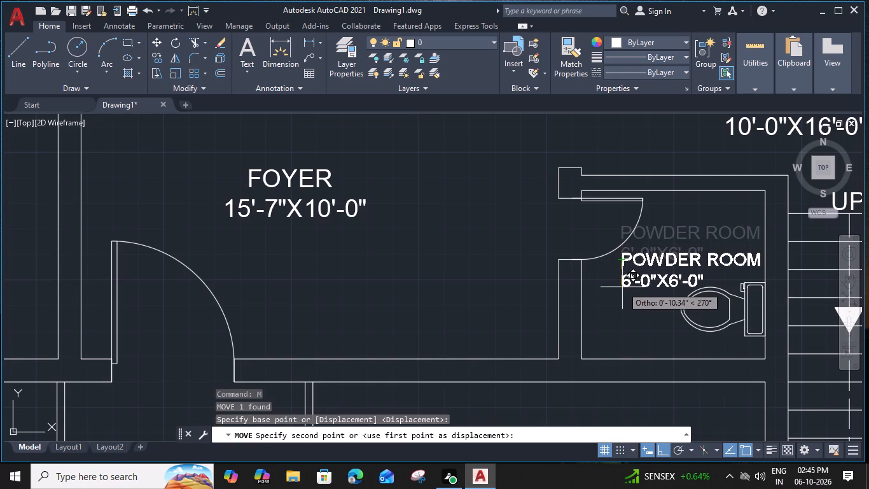
left_click(622, 287)
Copy the FOYER room label straight down to the landing above the entrance steps, outside the foyer door.
scroll(610, 290, "down", 2)
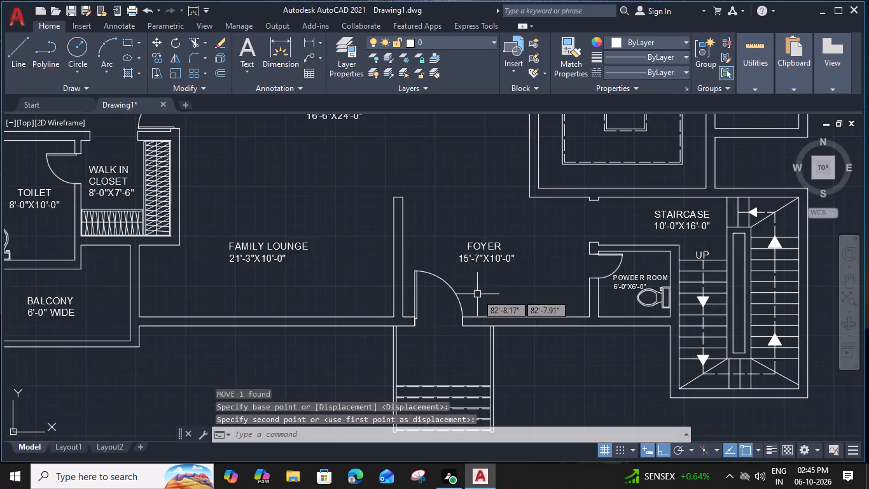
middle_click_drag(477, 294, 576, 286)
scroll(576, 287, "down", 1)
middle_click_drag(576, 284, 587, 279)
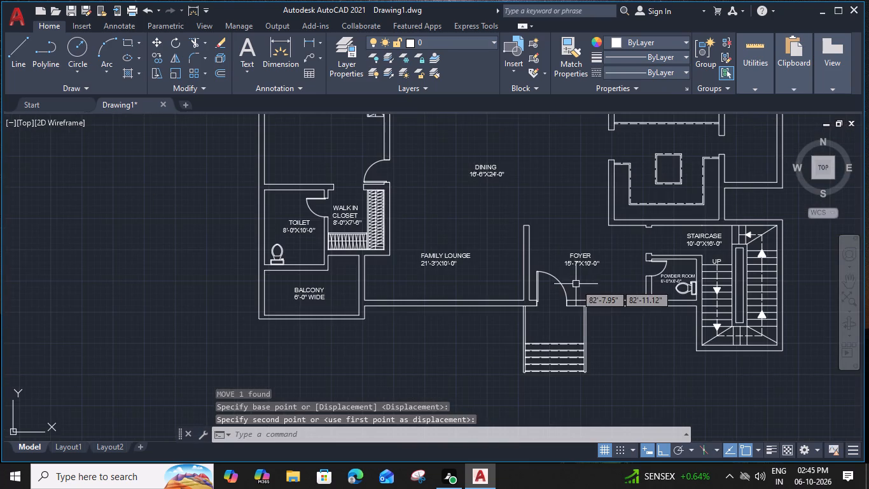
middle_click_drag(587, 279, 627, 274)
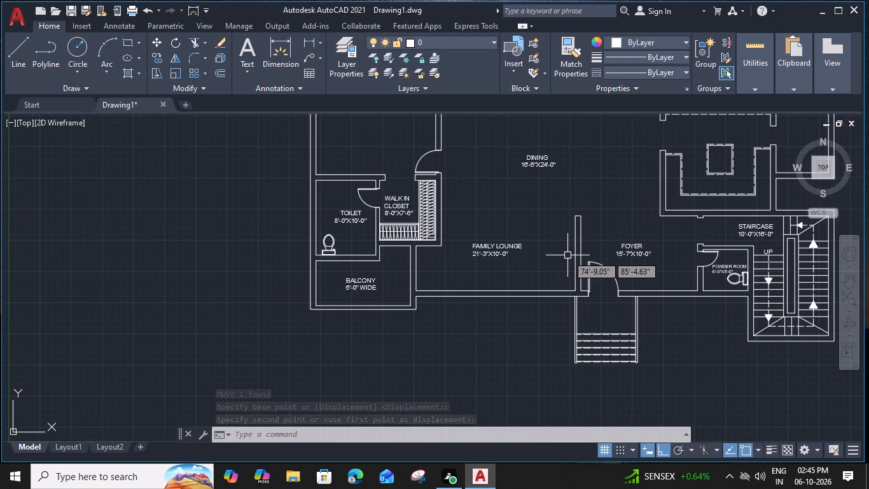
middle_click_drag(632, 257, 663, 259)
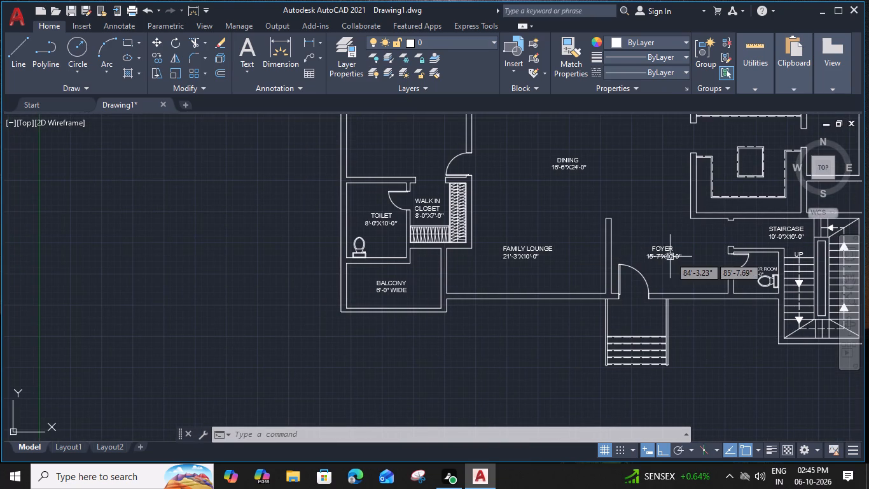
scroll(666, 259, "up", 1)
left_click(665, 259)
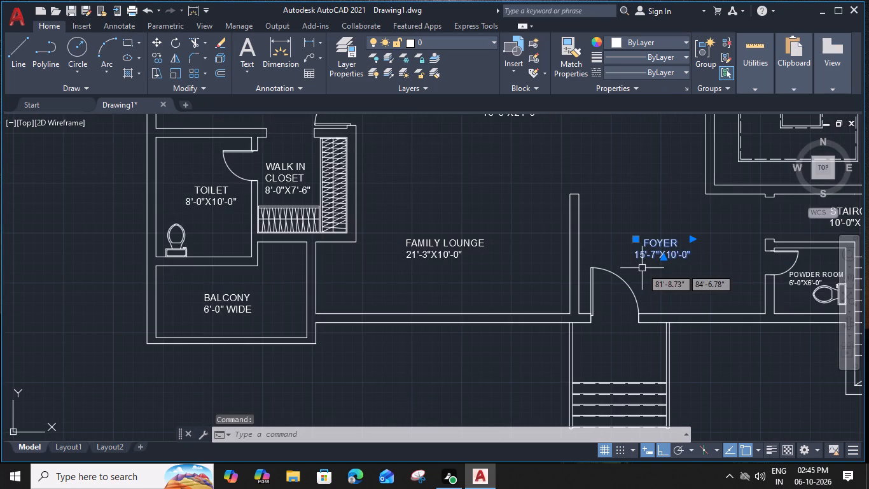
type("CO")
key("space")
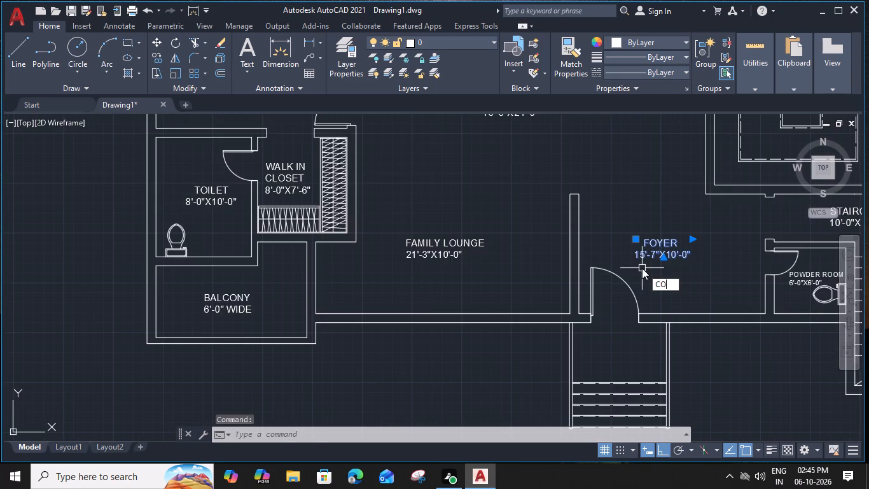
left_click(579, 236)
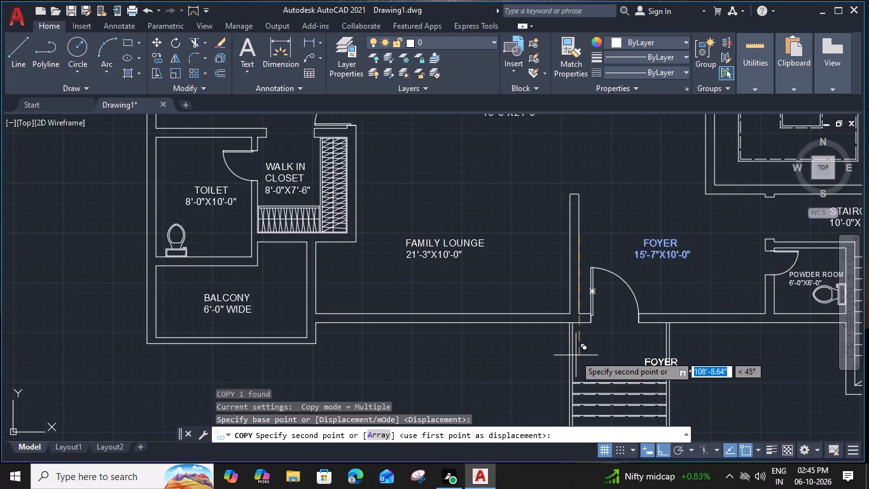
left_click(574, 360)
key("Escape")
middle_click_drag(615, 339, 622, 300)
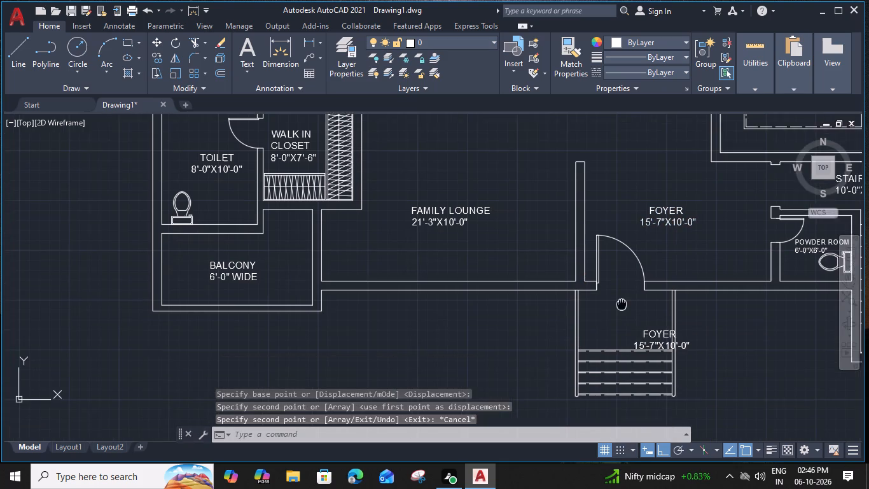
Move the copied FOYER label sideways to between the entrance landing's side walls, and about 1'-5" straight up, clear of the steps.
middle_click_drag(622, 300, 626, 281)
scroll(644, 306, "up", 1)
left_click(653, 309)
type("M")
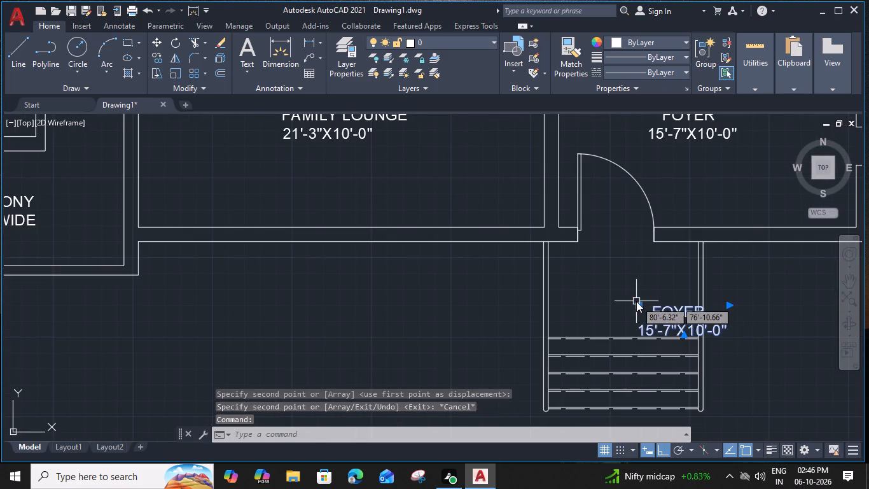
key("space")
left_click(640, 303)
left_click(587, 301)
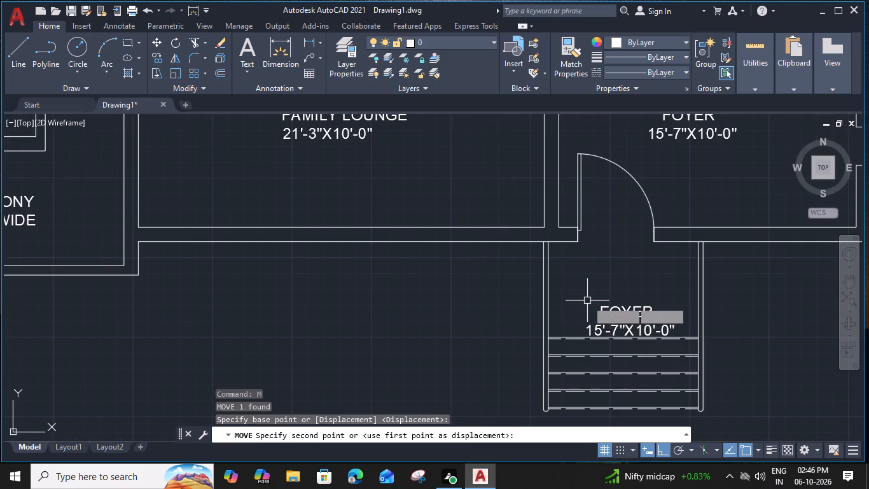
left_click(621, 314)
type("M")
key("space")
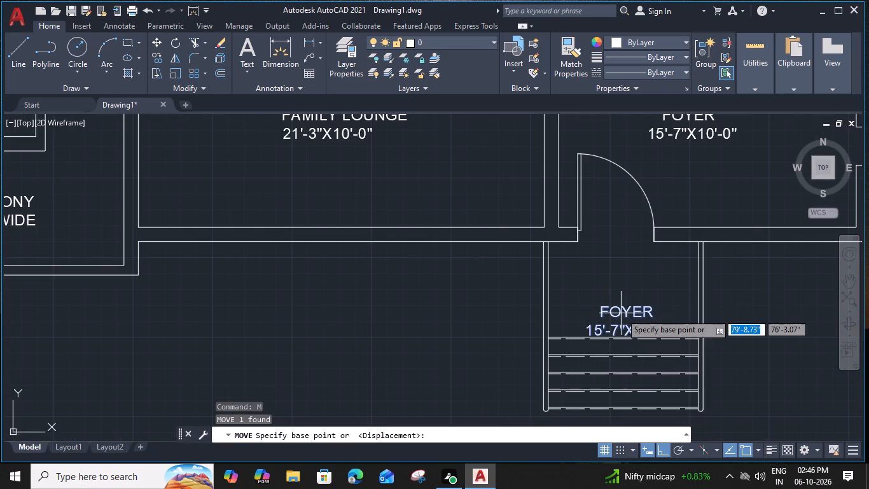
left_click(595, 306)
left_click(590, 278)
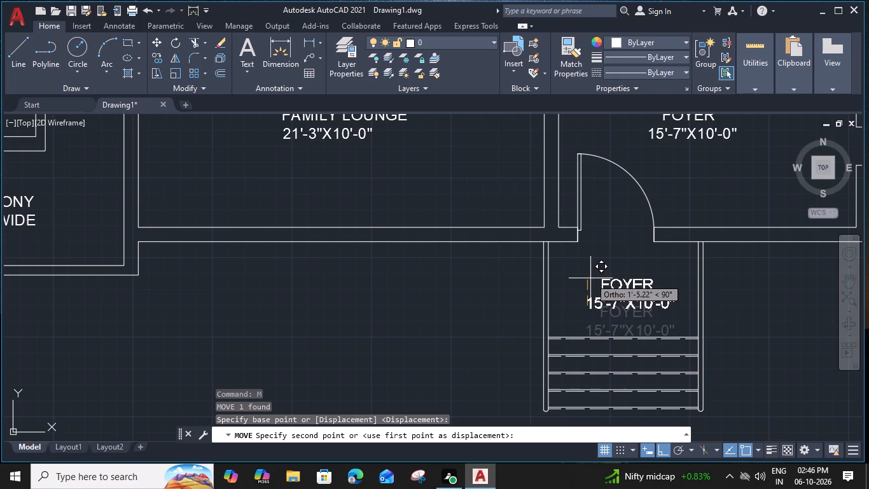
Replace the name FOYER with MAIN DOOR in the label copied to the entrance landing.
middle_click_drag(615, 316, 617, 276)
scroll(620, 268, "up", 1)
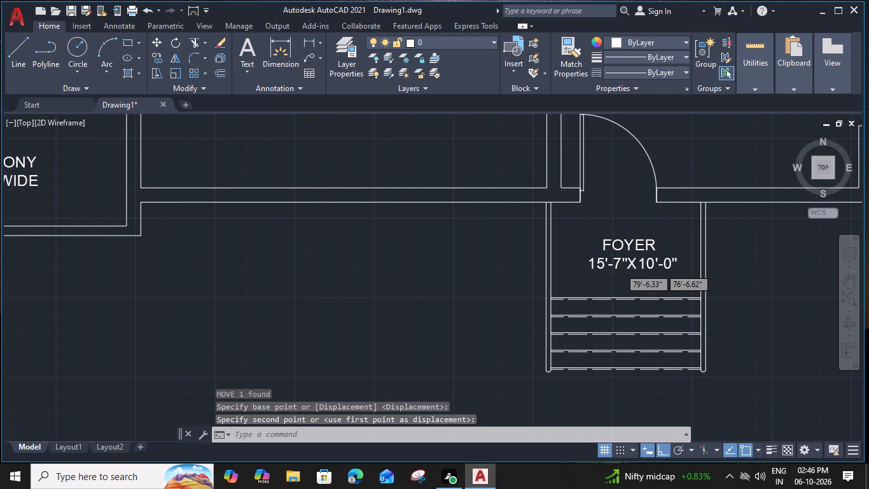
middle_click_drag(619, 265, 623, 237)
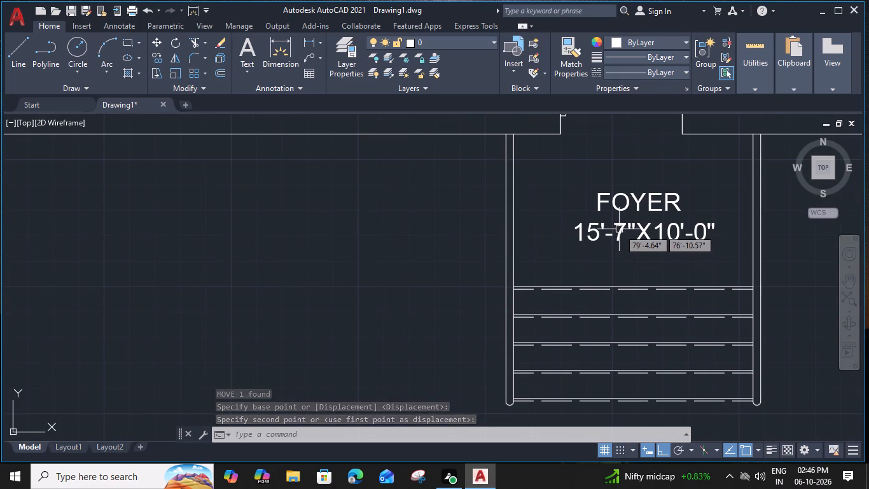
double_click(619, 229)
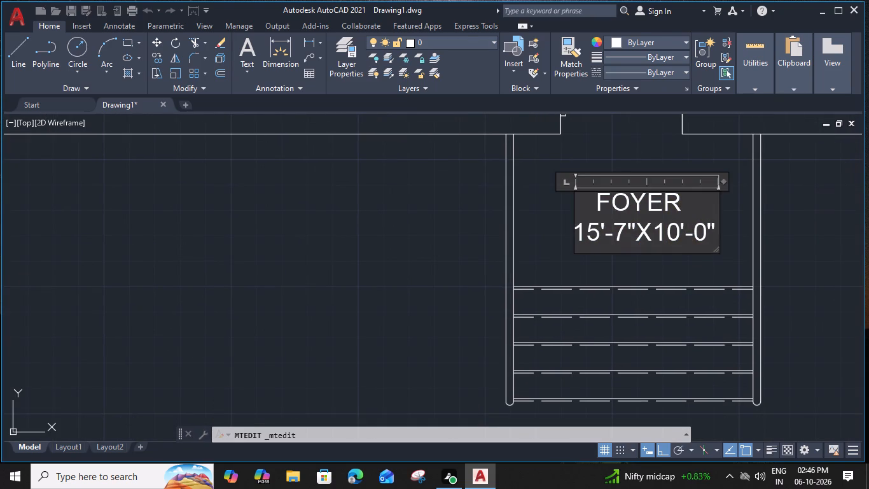
left_click_drag(693, 209, 573, 213)
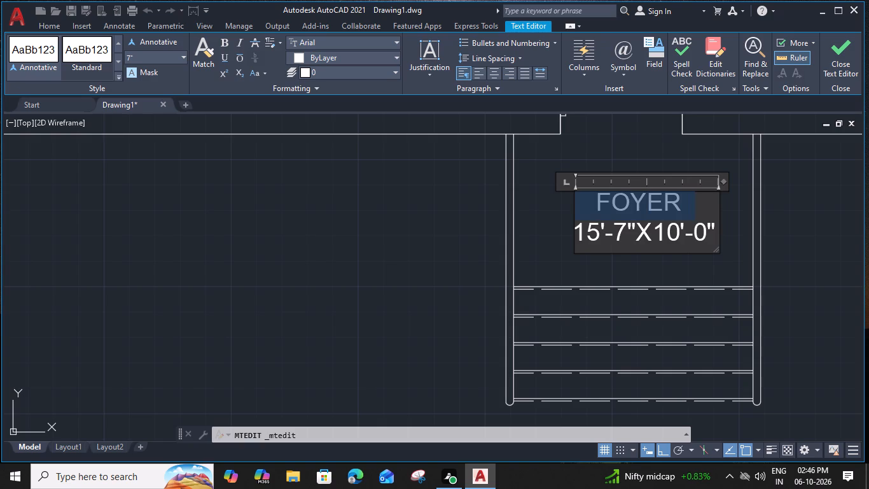
left_click_drag(573, 213, 576, 213)
type("MA")
type("IN")
key("space")
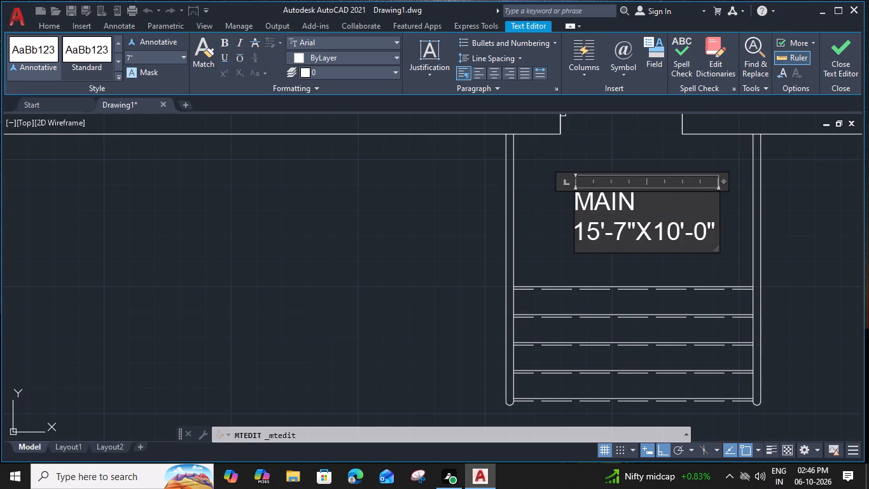
key("d")
key("o")
key("o")
key("r")
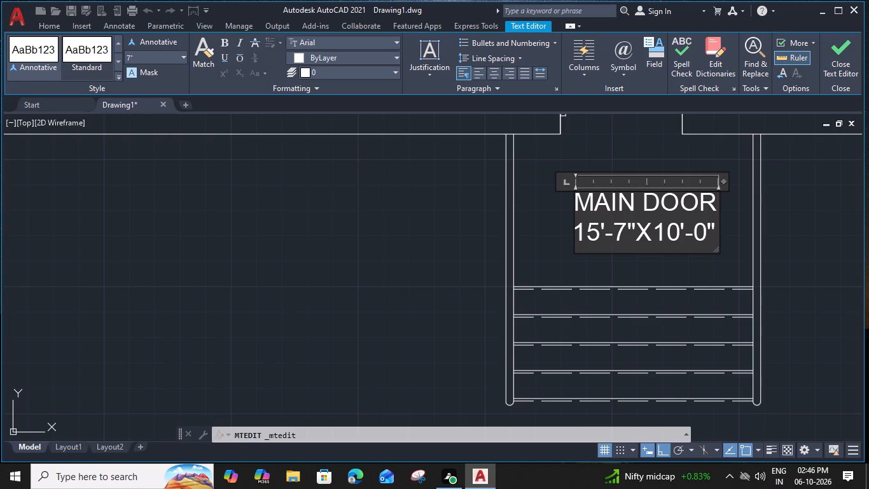
Replace the dimension line under MAIN DOOR with 5'-0" WIDE and finish editing the label.
left_click(600, 239)
left_click_drag(712, 242, 546, 240)
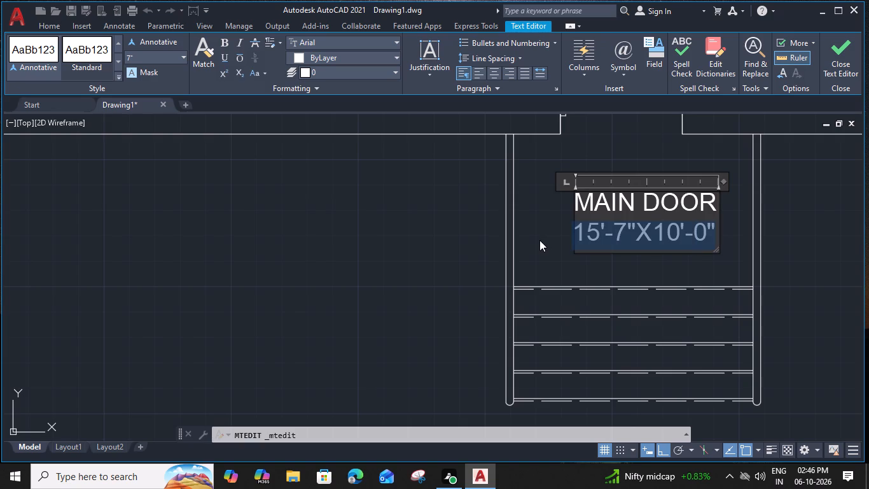
type("5'-0")
key("shift+quotedbl")
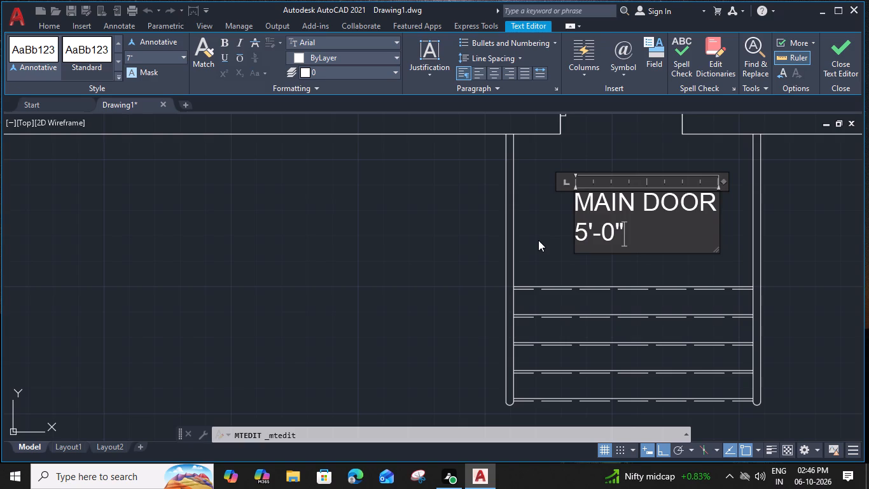
key("space")
type("WIDE")
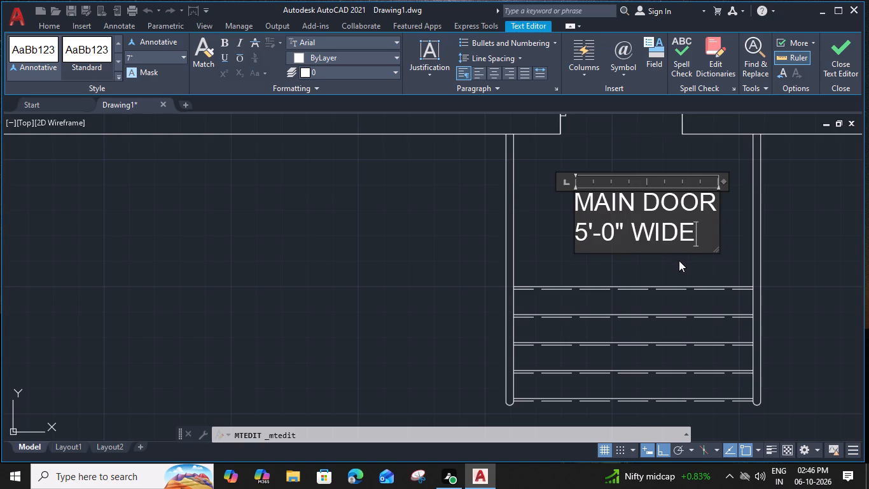
left_click(578, 236)
key("space")
left_click(635, 266)
Copy the DINING room label straight across onto the island in the kitchen.
scroll(632, 259, "down", 2)
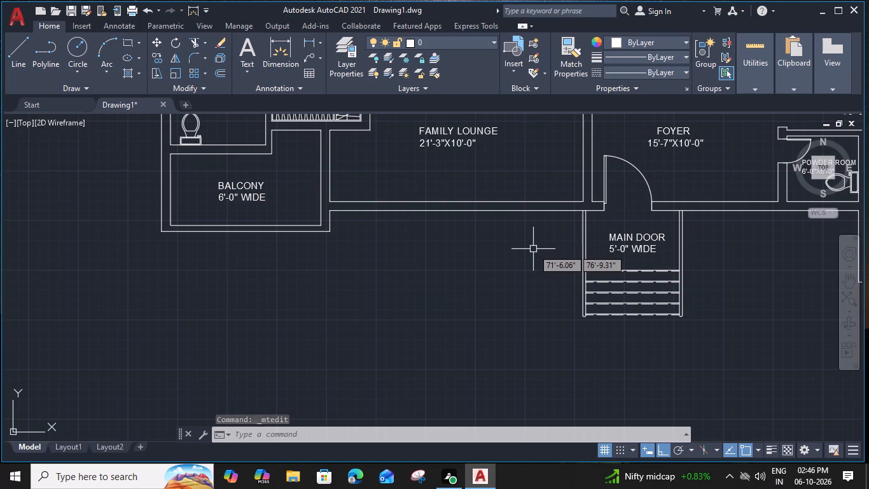
middle_click_drag(533, 249, 586, 272)
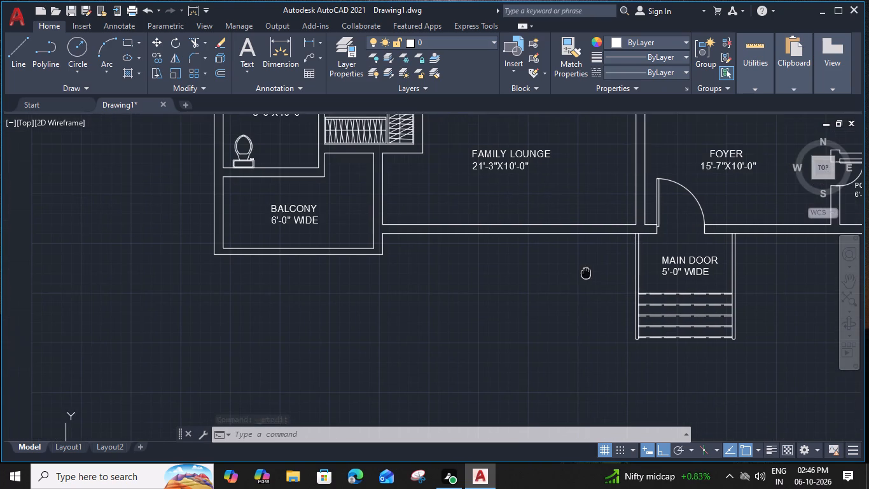
scroll(601, 267, "down", 1)
middle_click_drag(584, 273, 639, 296)
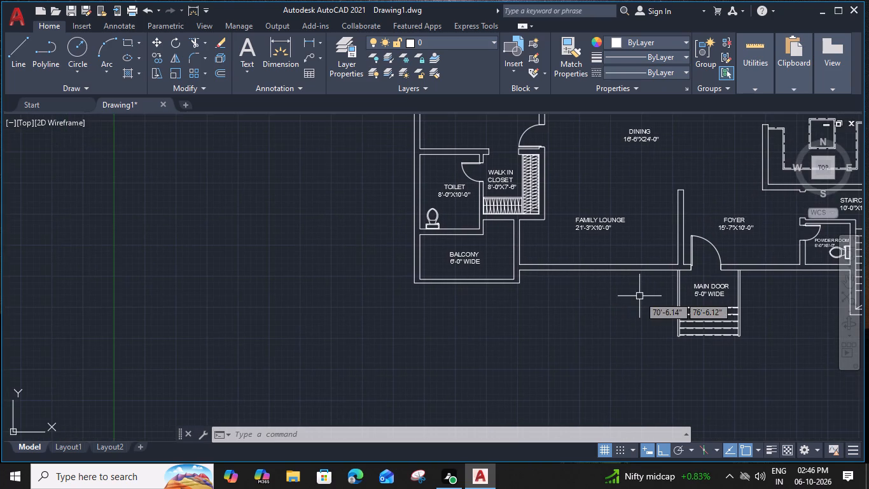
scroll(615, 284, "down", 1)
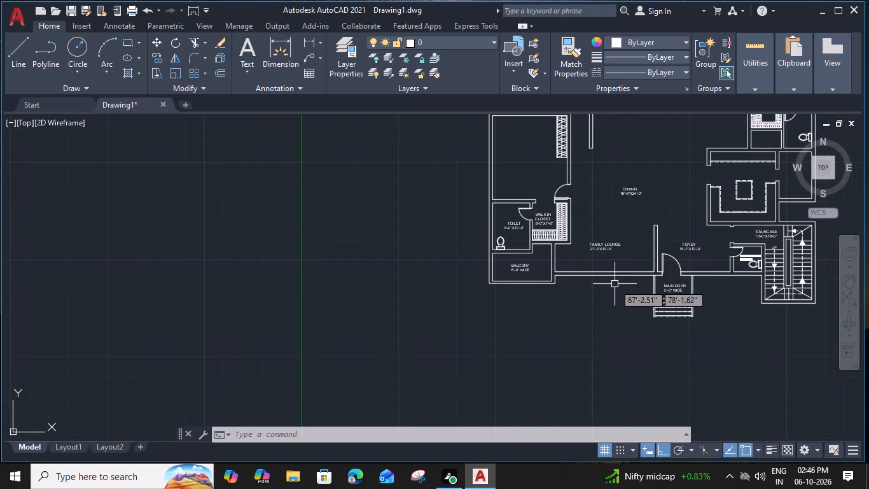
middle_click_drag(631, 236, 555, 283)
scroll(565, 230, "up", 1)
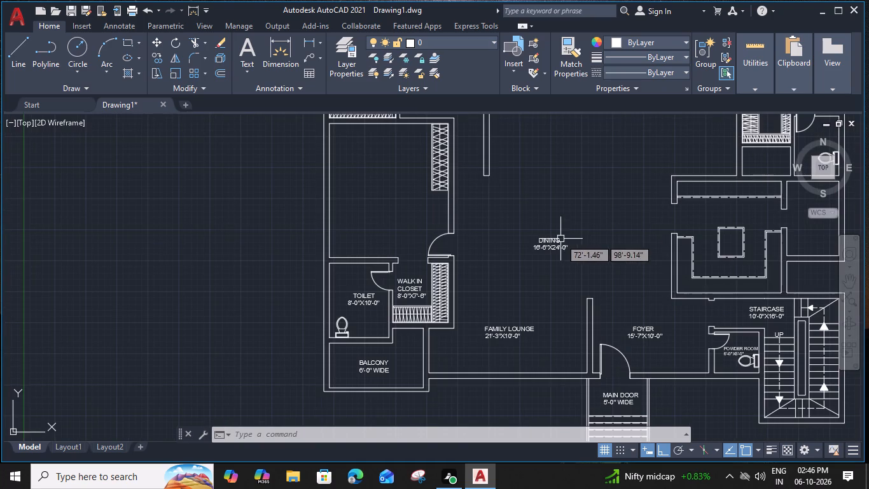
left_click(560, 239)
type("CO")
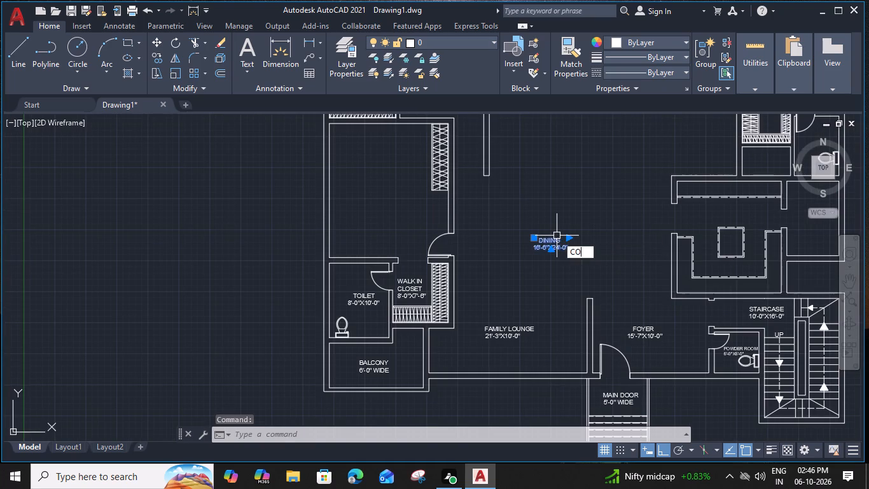
key("space")
left_click(562, 238)
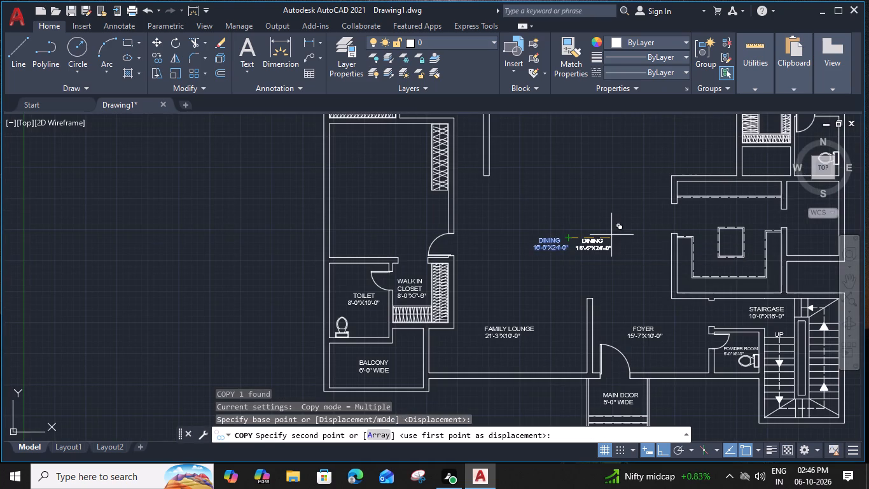
scroll(748, 242, "up", 2)
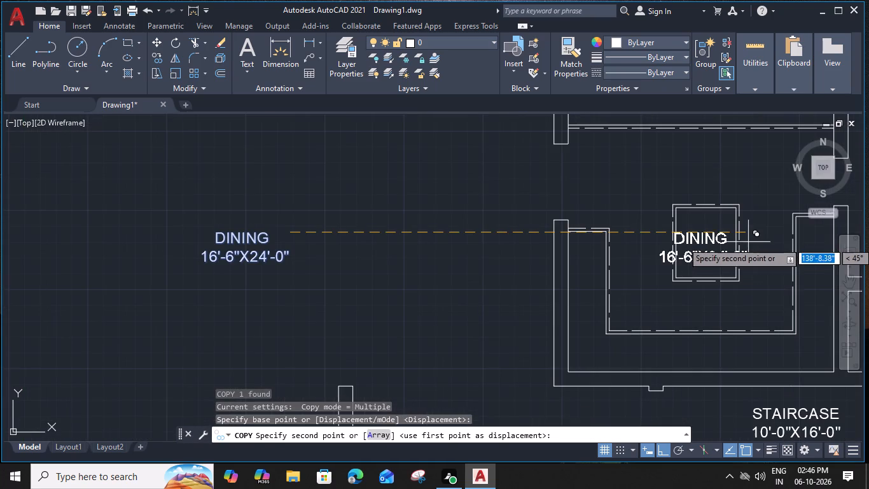
left_click(759, 242)
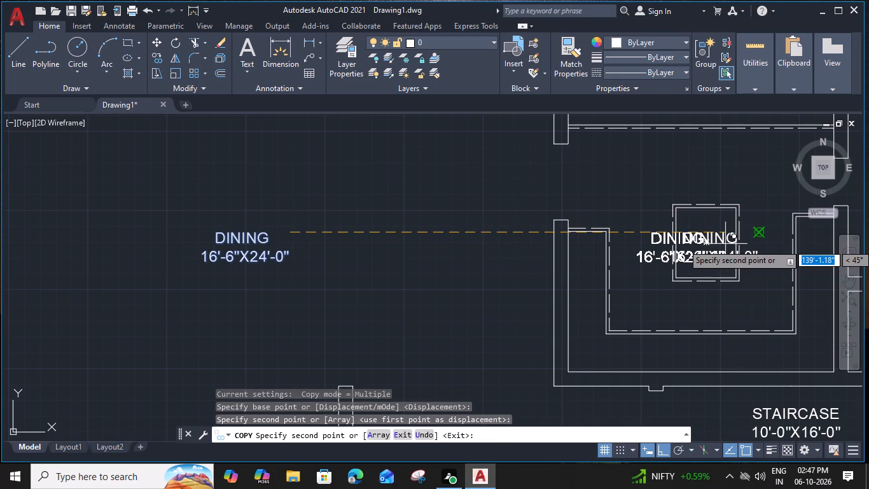
key("Escape")
Move the copied DINING label straight up into the open space above the kitchen island.
left_click(724, 244)
type("M")
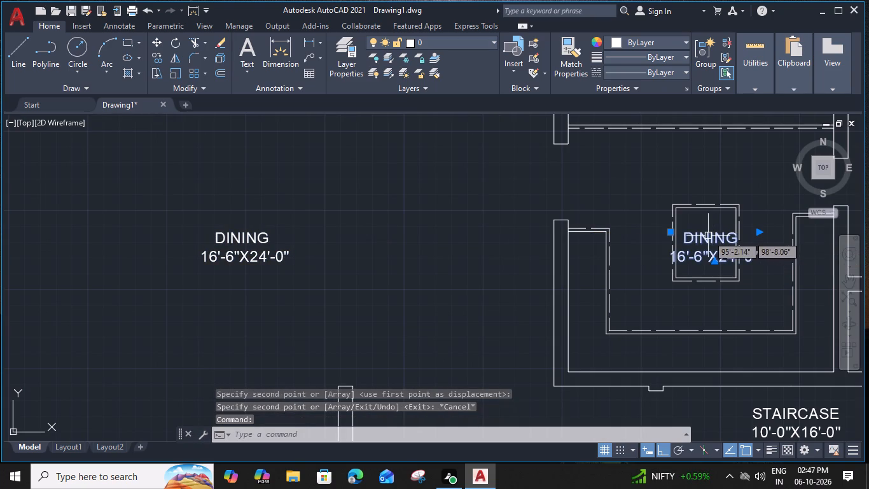
key("space")
left_click(708, 236)
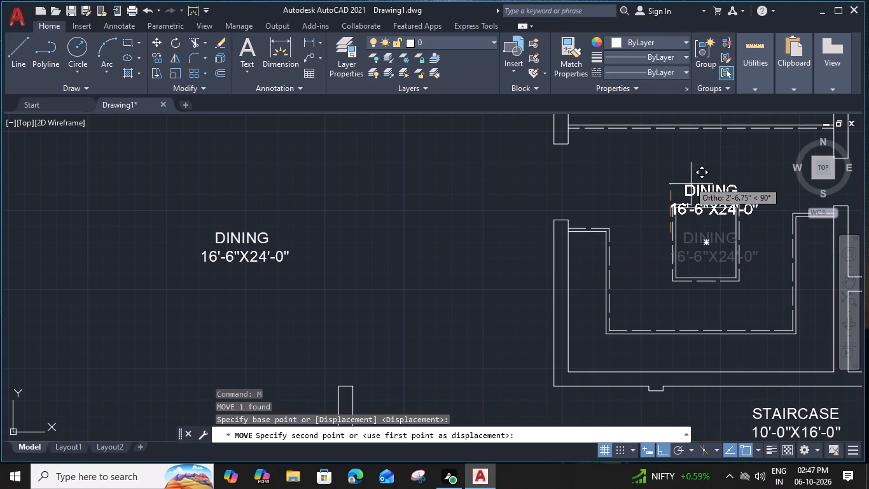
left_click(689, 159)
Widen the copied label's text frame slightly in the kitchen and replace the name DINING with KITCHEN.
middle_click_drag(703, 181, 699, 186)
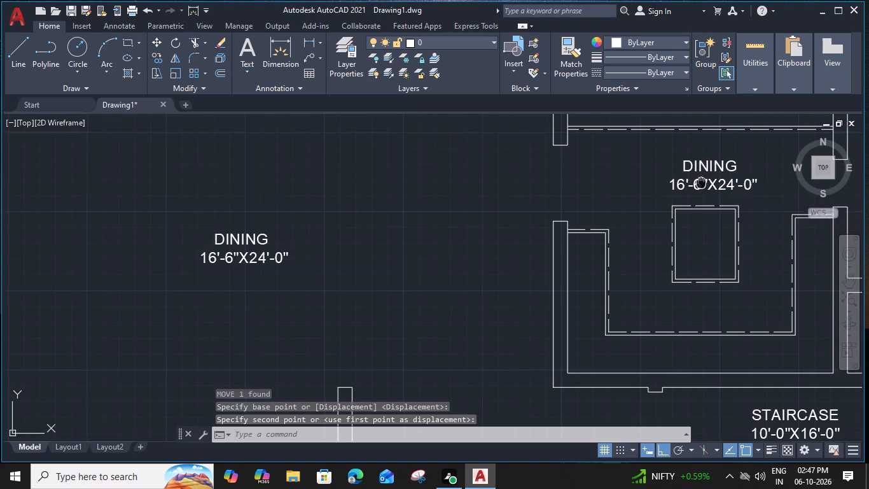
middle_click_drag(699, 186, 659, 222)
scroll(659, 222, "up", 2)
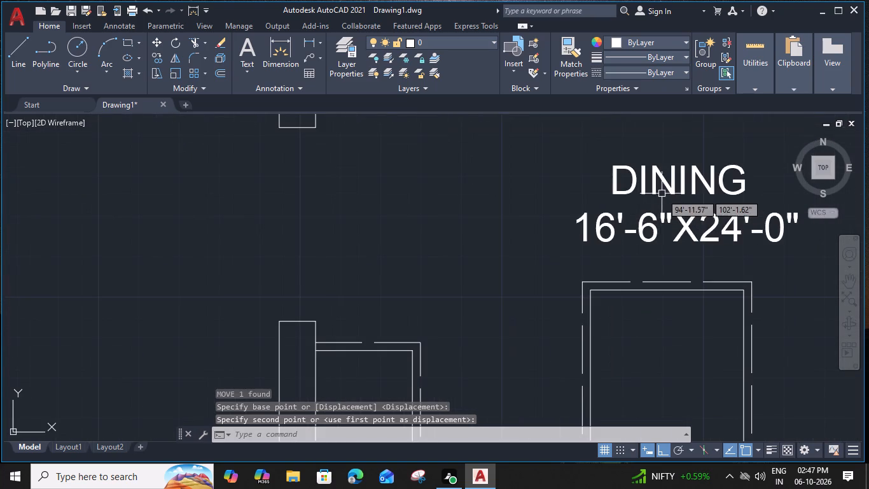
scroll(663, 199, "down", 1)
middle_click_drag(700, 215, 658, 221)
double_click(647, 196)
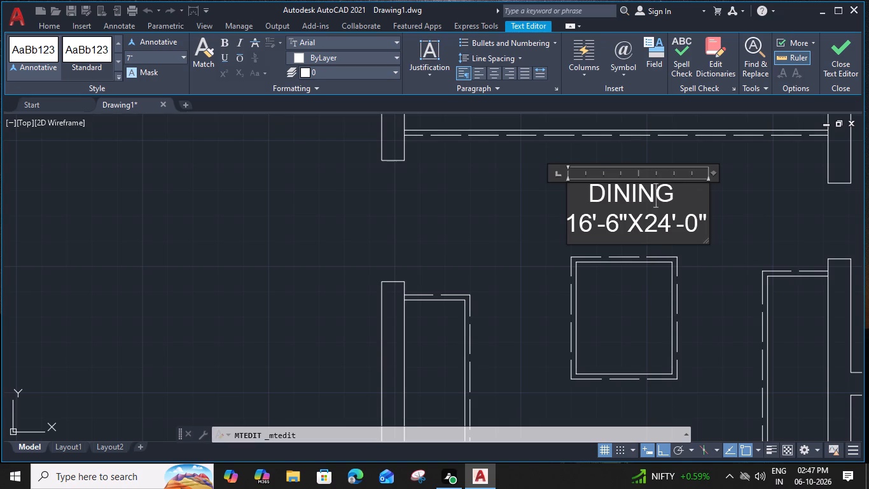
left_click_drag(709, 199, 723, 200)
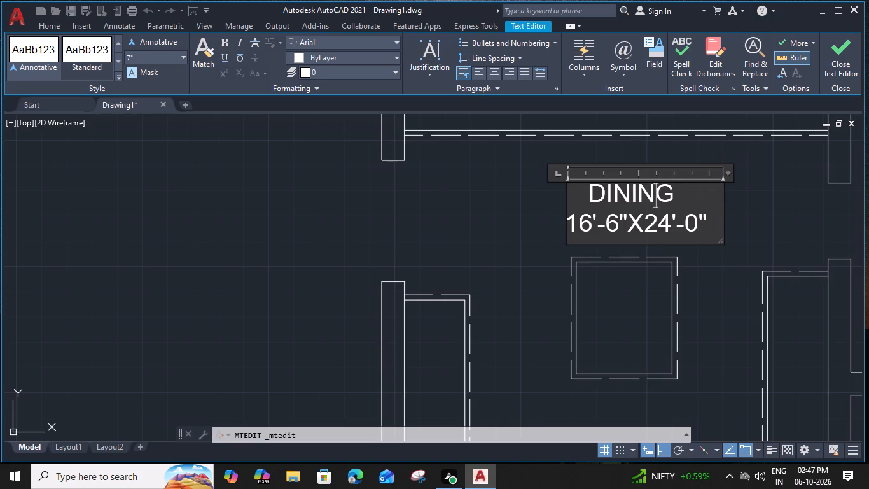
scroll(709, 218, "up", 1)
scroll(714, 222, "down", 1)
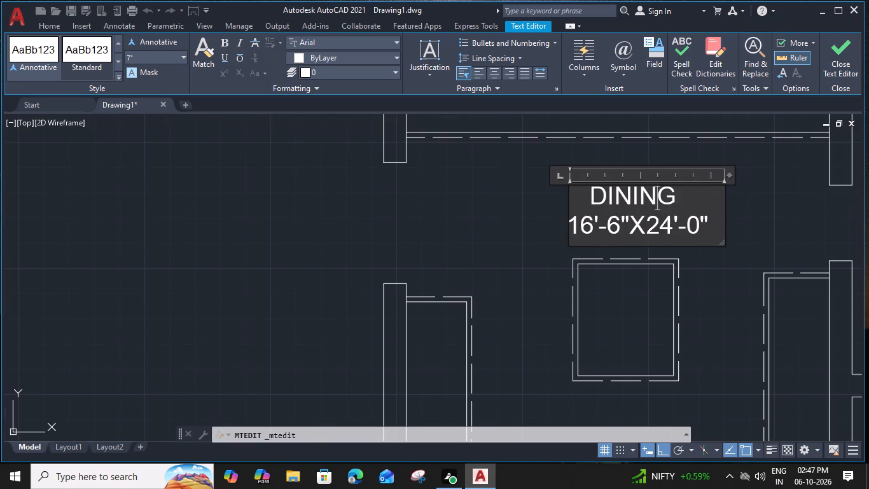
left_click_drag(680, 199, 598, 201)
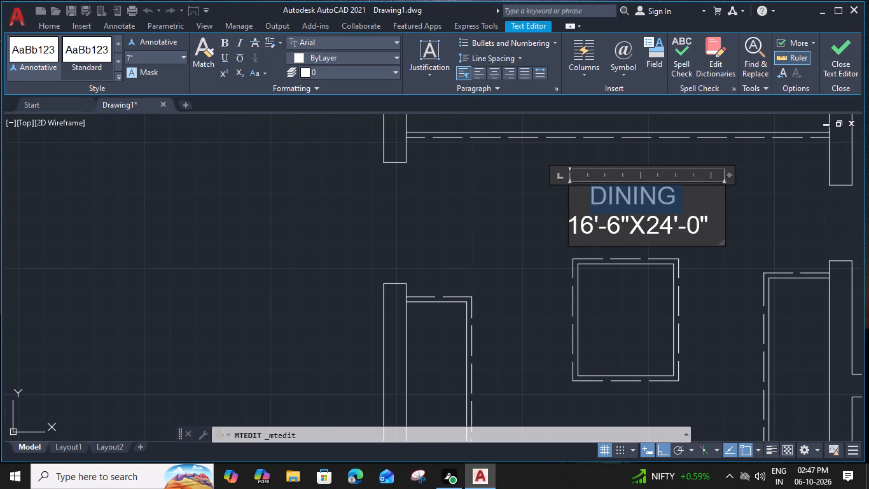
left_click_drag(598, 201, 590, 201)
type("KIT")
type("CHE")
key("n")
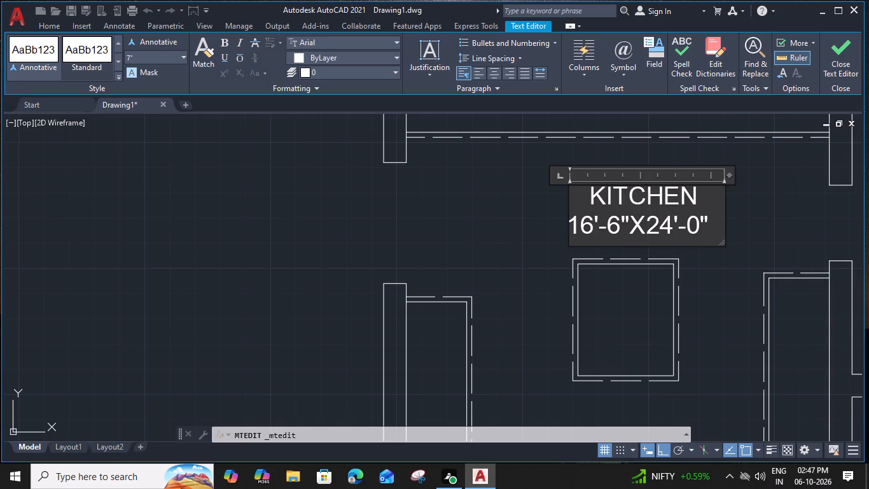
left_click(566, 259)
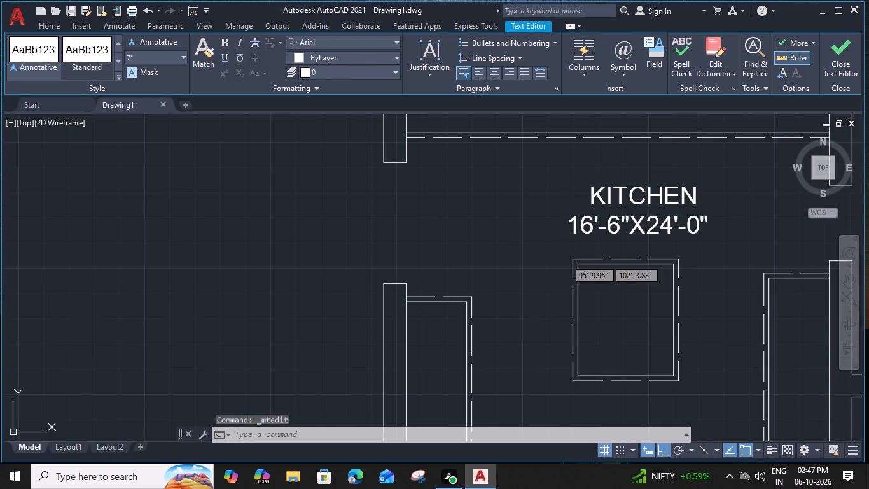
scroll(566, 259, "down", 2)
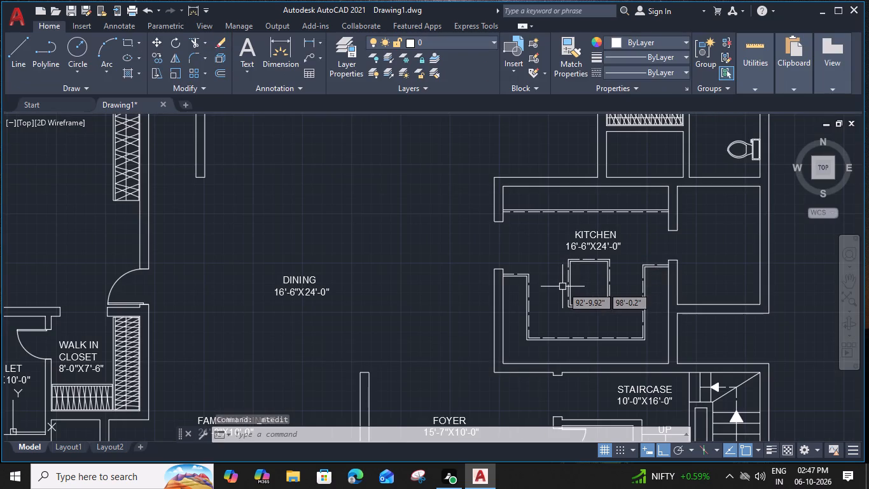
Add linear dimensions across the kitchen's full inside depth and width, measured between the inner wall faces.
type("DIM")
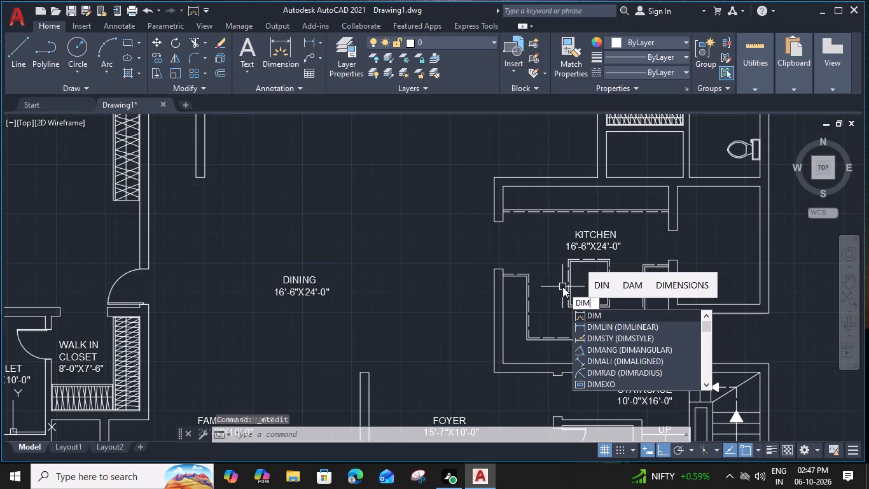
key("l")
type("I")
key("space")
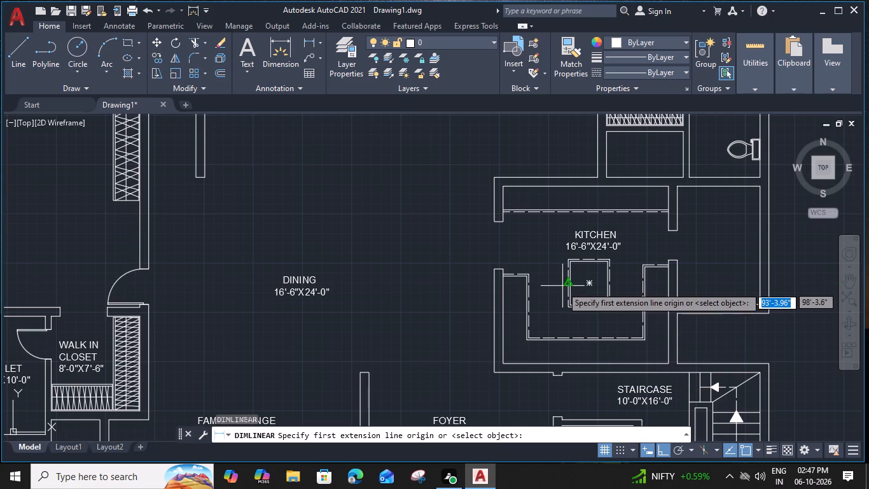
left_click(559, 364)
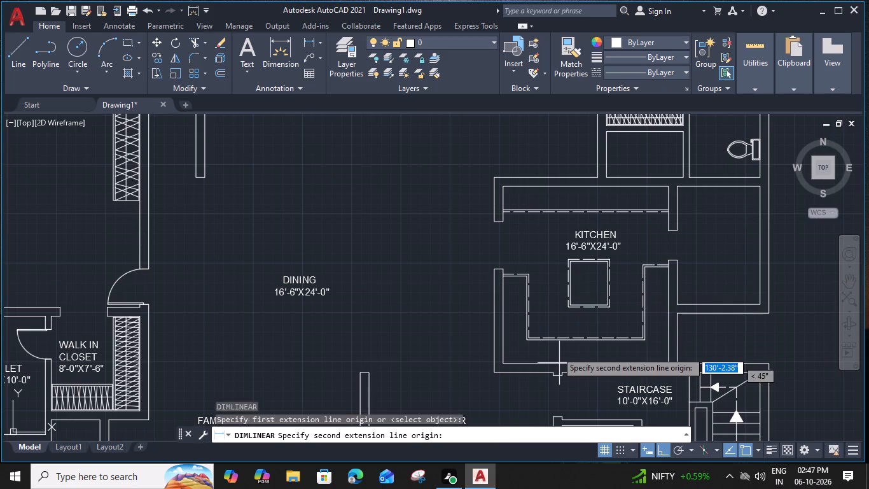
left_click(562, 186)
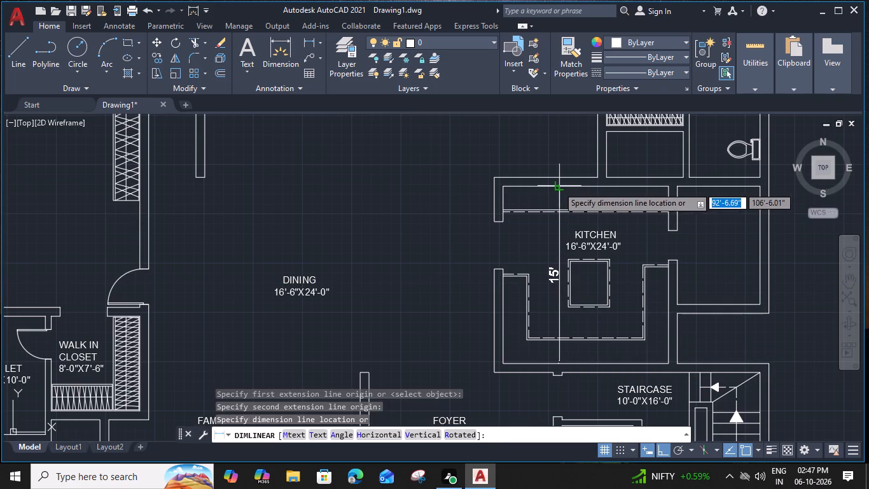
left_click(558, 187)
type("DIM")
type("LI")
key("space")
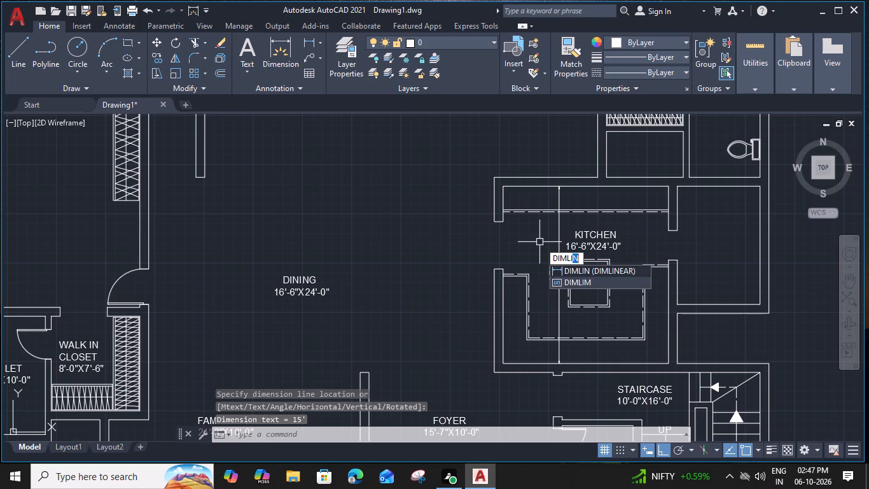
left_click(501, 303)
left_click(669, 306)
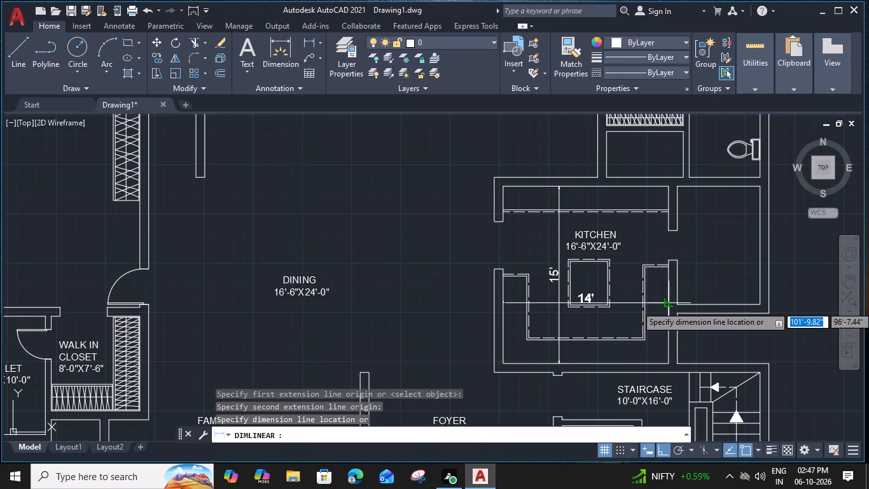
left_click(669, 304)
Change the dimension line of the KITCHEN label to 14'-0"X15'-0" and finish editing the label.
scroll(592, 248, "up", 1)
double_click(592, 246)
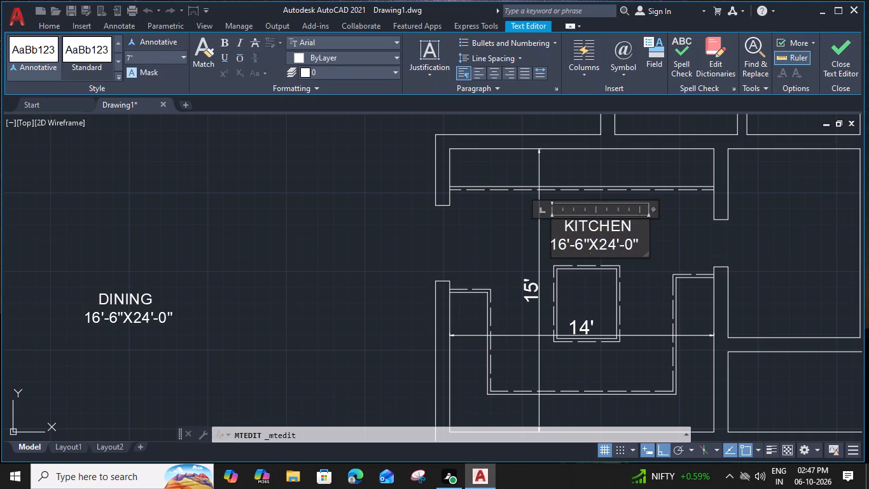
left_click_drag(564, 243, 558, 243)
key("4")
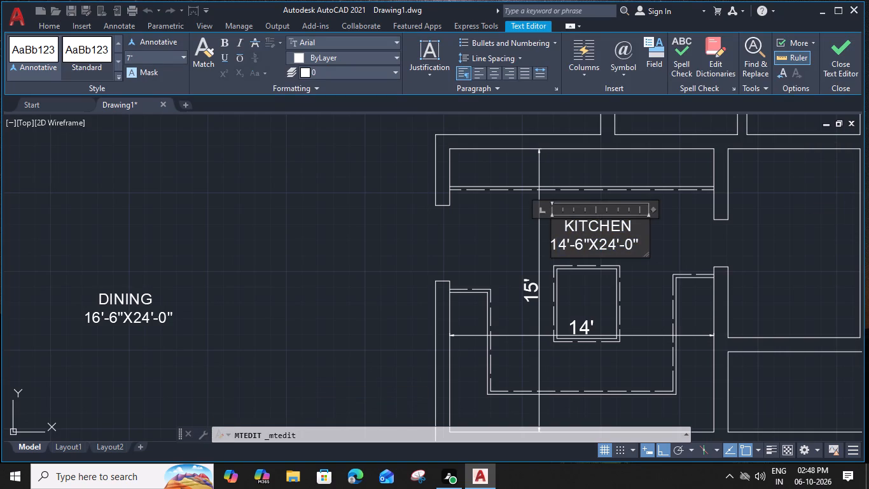
left_click(580, 248)
key("0")
left_click_drag(614, 248, 601, 243)
key("1")
key("5")
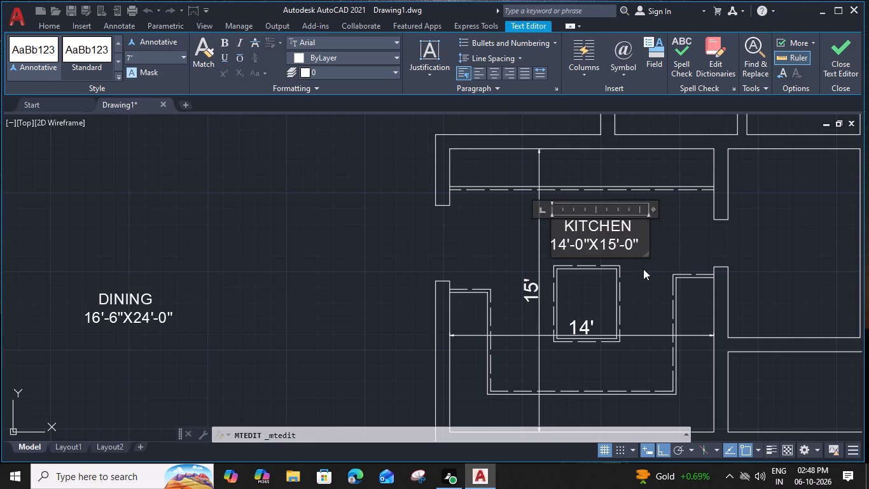
left_click(640, 279)
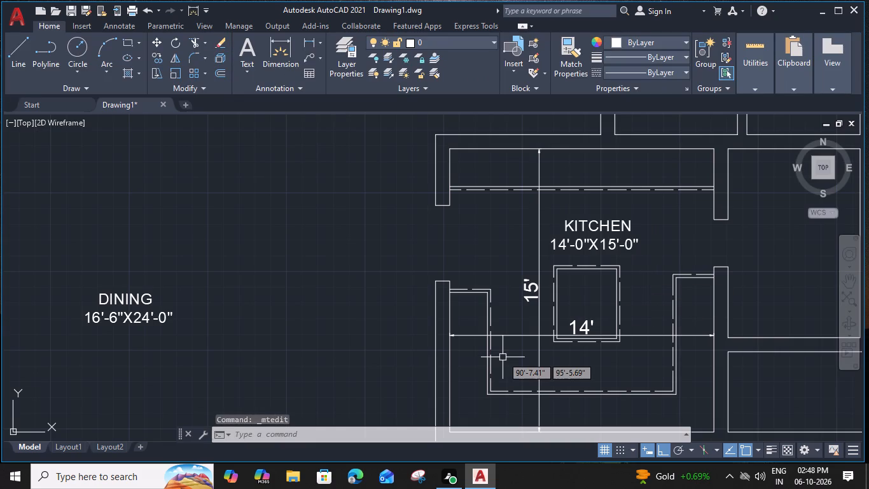
Delete the two temporary linear dimensions from the kitchen.
left_click(513, 336)
key("Delete")
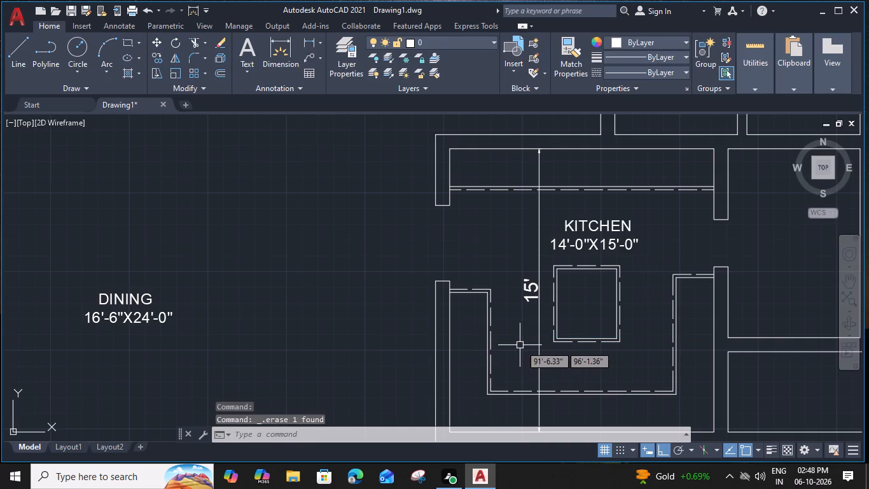
left_click(538, 339)
key("Delete")
Copy the KITCHEN label about 10'-5" straight across into the small room east of the kitchen.
scroll(531, 341, "down", 1)
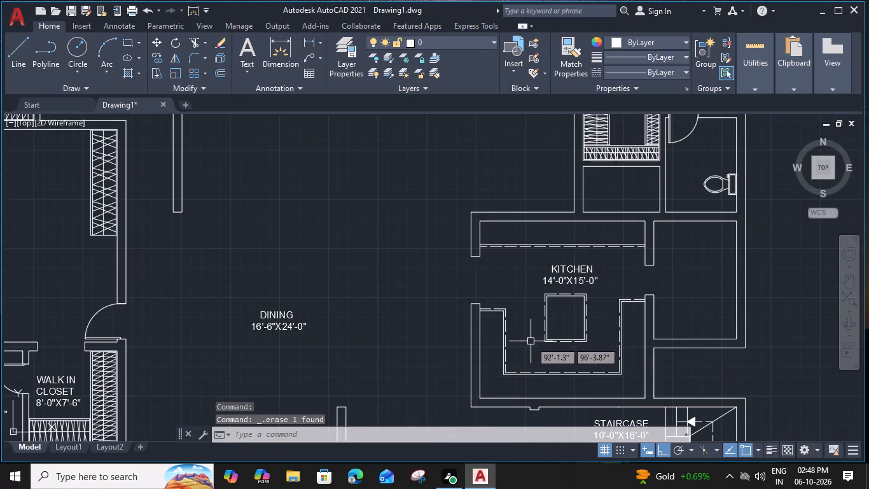
middle_click_drag(527, 336, 518, 329)
left_click(563, 262)
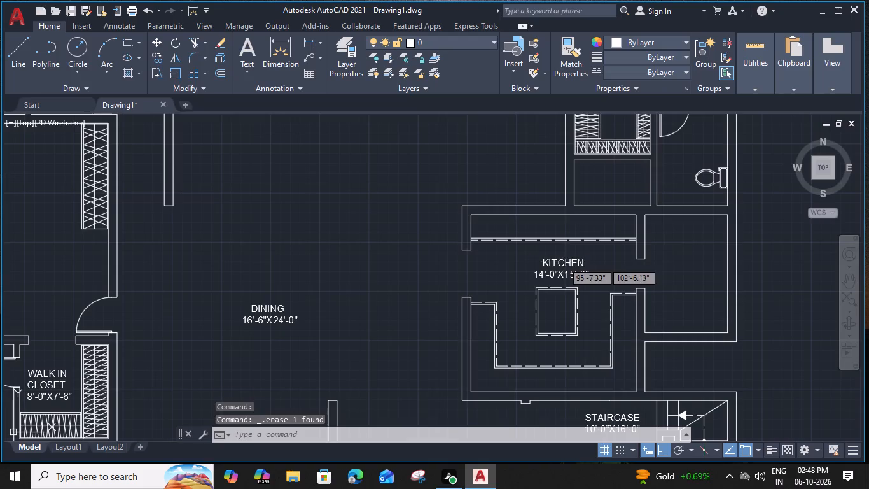
type("CO")
key("space")
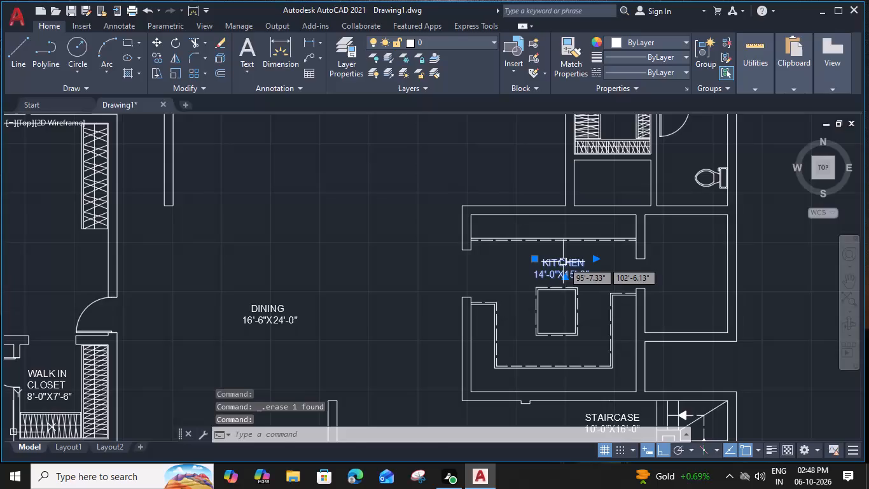
left_click(534, 261)
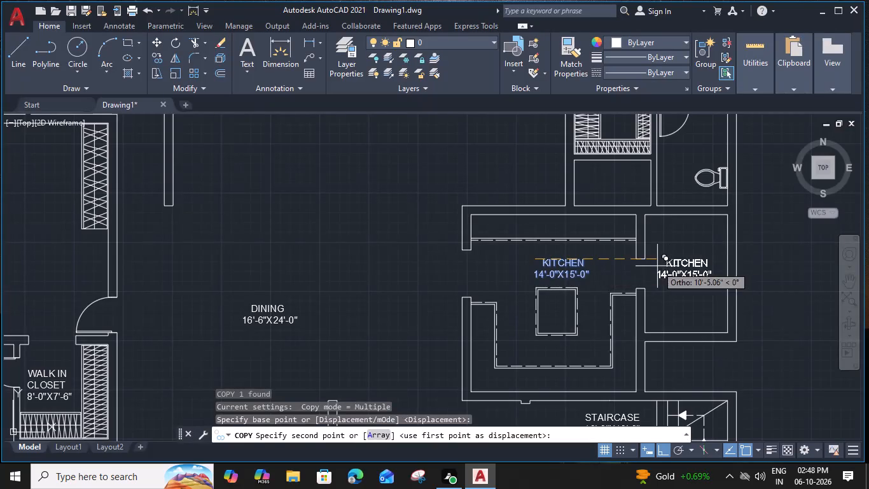
left_click(657, 266)
key("Escape")
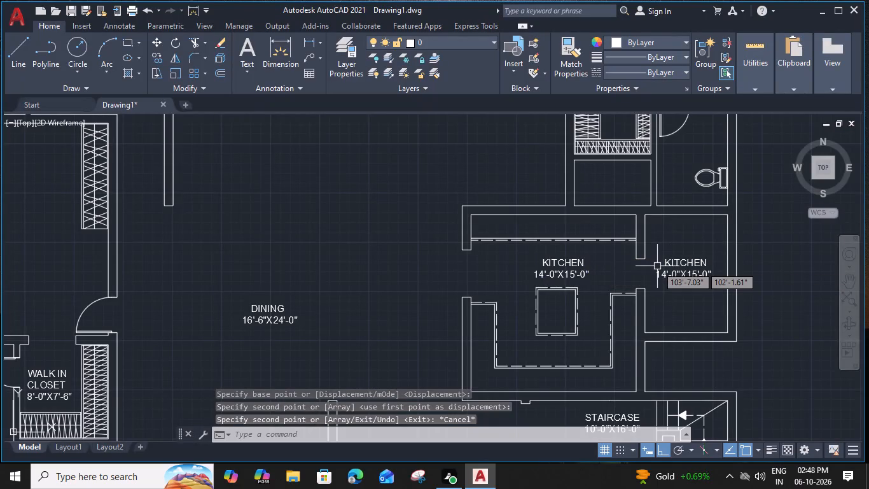
Add linear dimensions for the inside depth and width of the small room east of the kitchen.
middle_click_drag(679, 255, 652, 249)
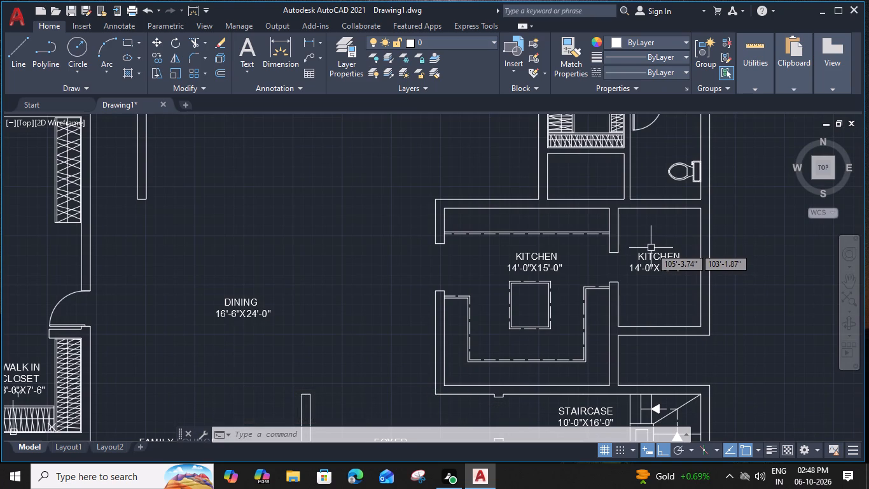
type("DIMLI")
key("space")
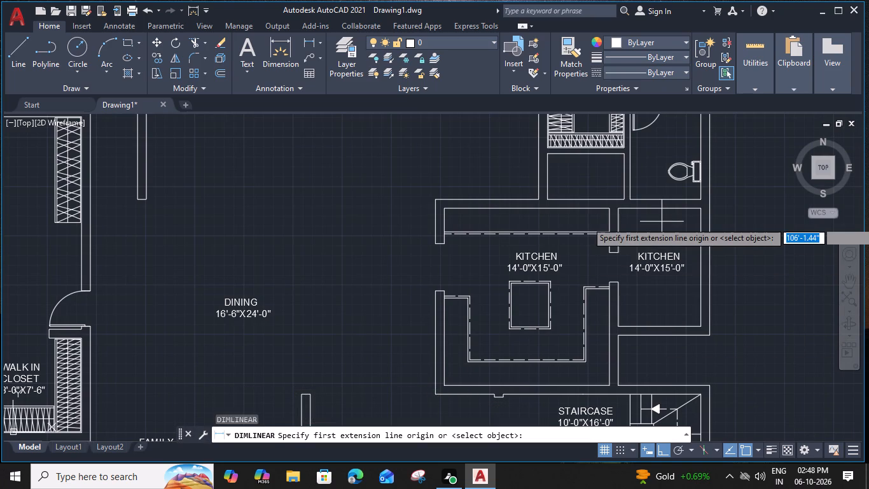
left_click(659, 211)
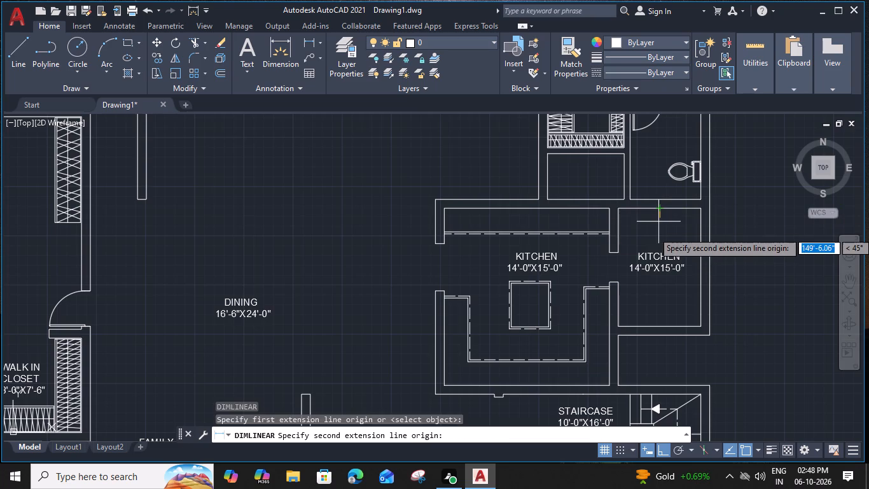
left_click(658, 326)
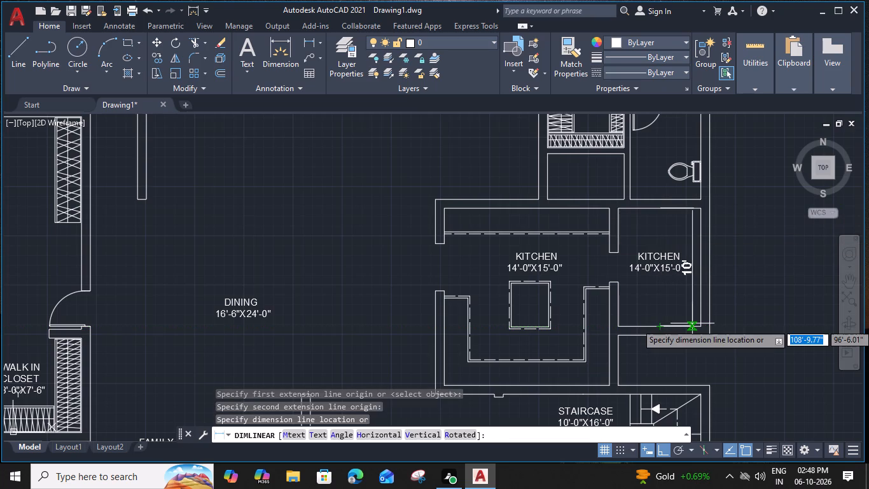
left_click(628, 316)
key("d")
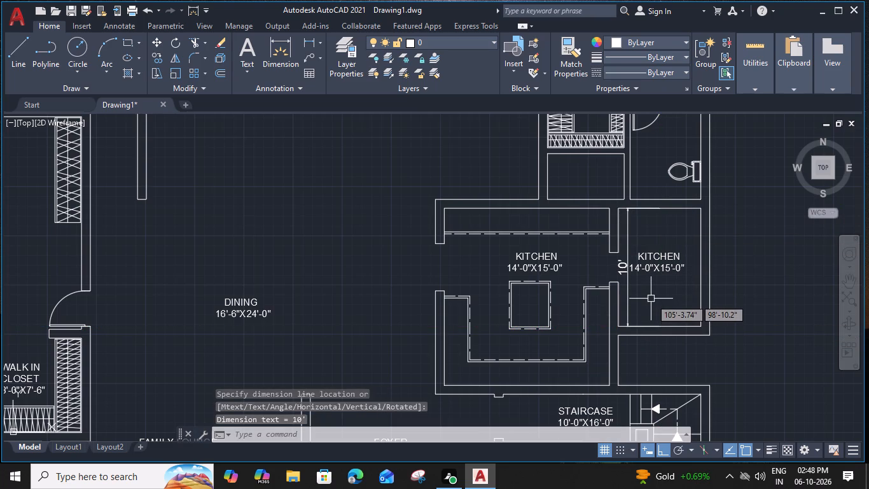
type("IMLI")
key("space")
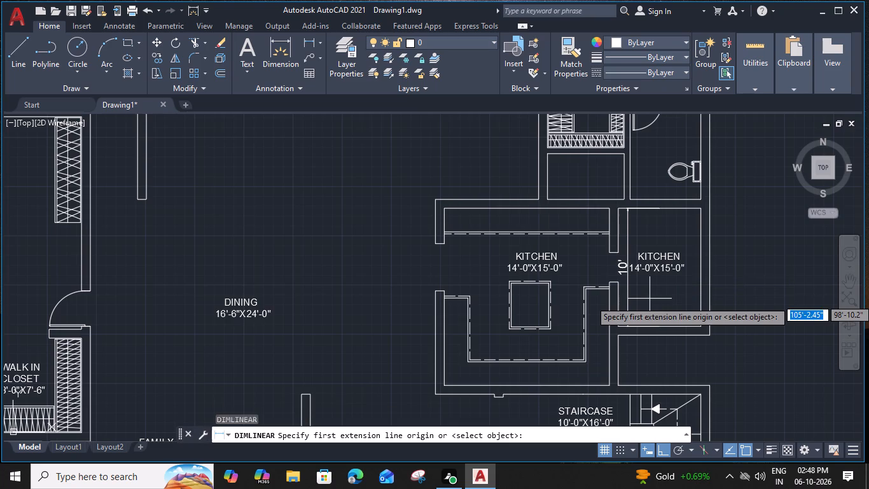
left_click(618, 303)
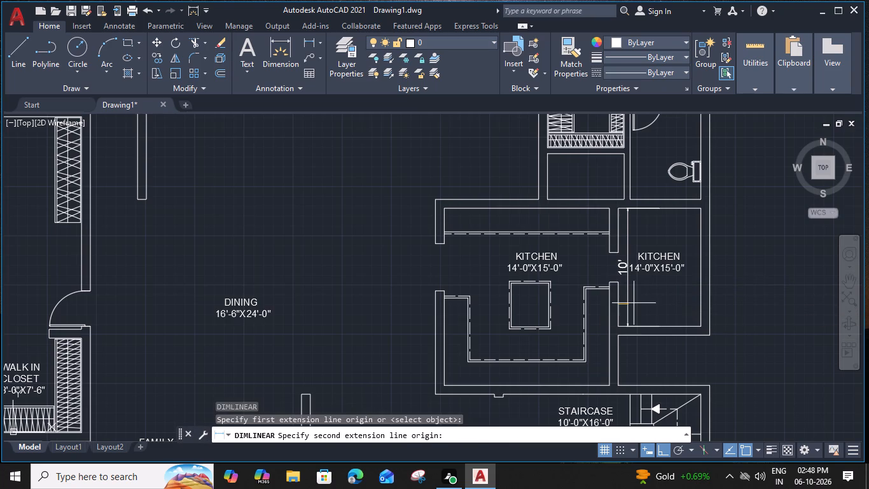
left_click(700, 308)
left_click(700, 304)
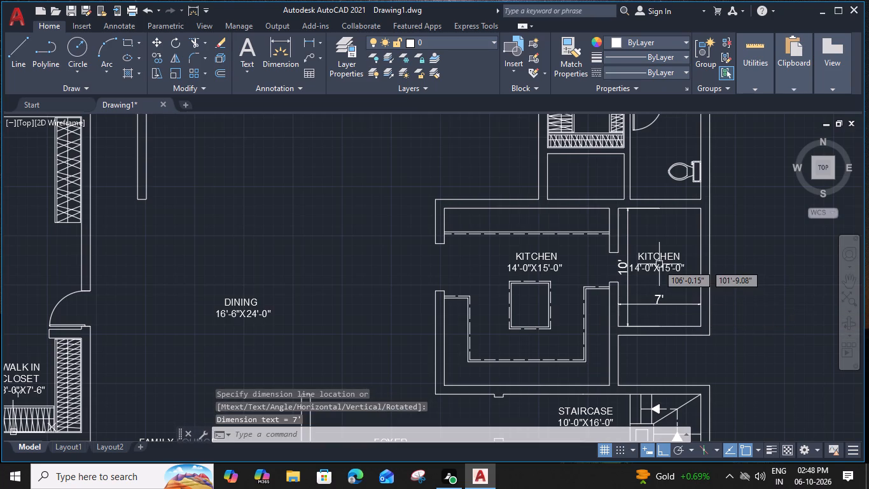
Change the dimension line of the copied KITCHEN label in the small east room to 7'-0"X10'-0".
double_click(657, 264)
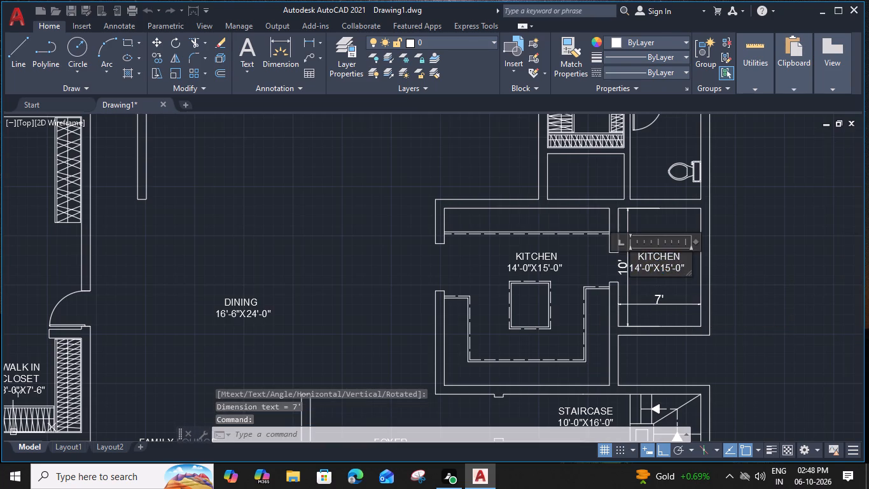
scroll(657, 264, "up", 1)
left_click_drag(630, 270, 616, 271)
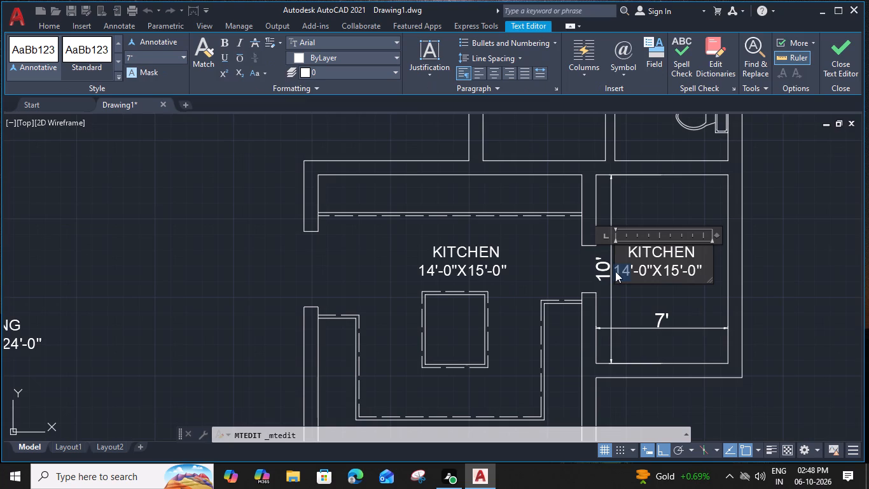
key("7")
left_click_drag(671, 273, 664, 273)
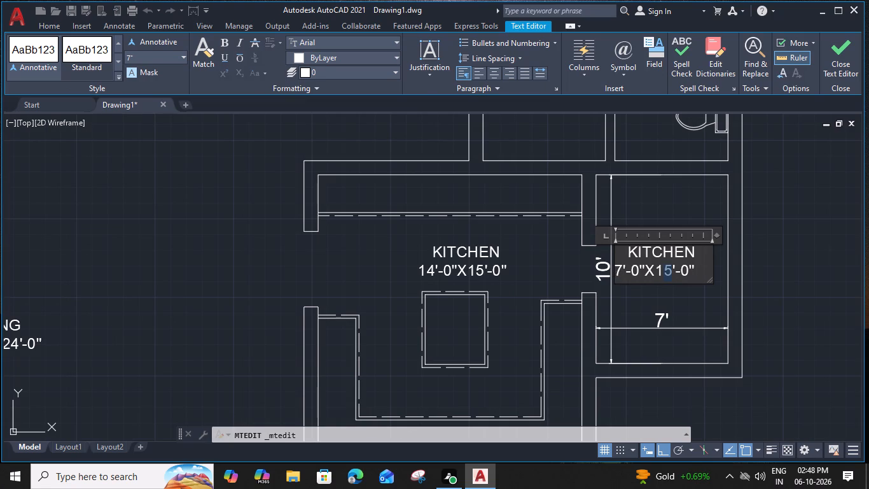
left_click_drag(664, 273, 662, 273)
key("0")
Remove the extra spaces before the copied label's name and narrow its text frame to fit the dimension line.
left_click(626, 253)
key("BackSpace")
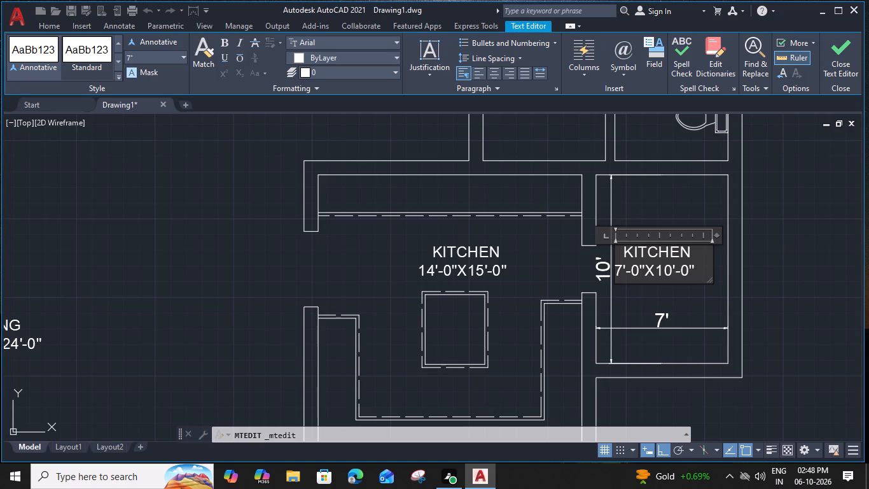
left_click_drag(716, 236, 697, 234)
key("BackSpace")
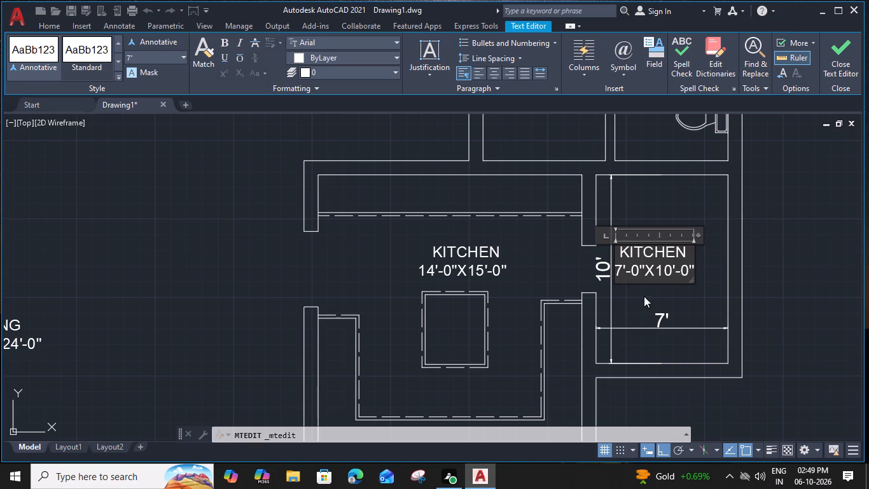
left_click(662, 296)
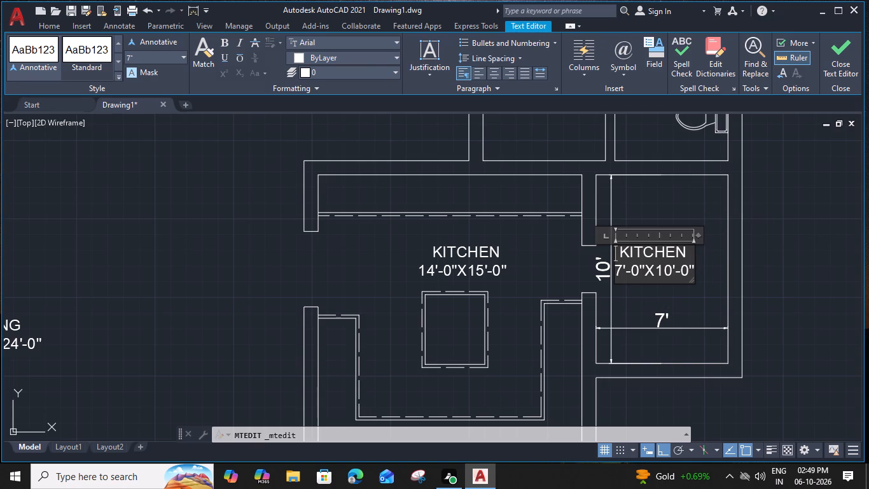
Delete the two temporary linear dimensions from the small room east of the kitchen.
left_click(610, 321)
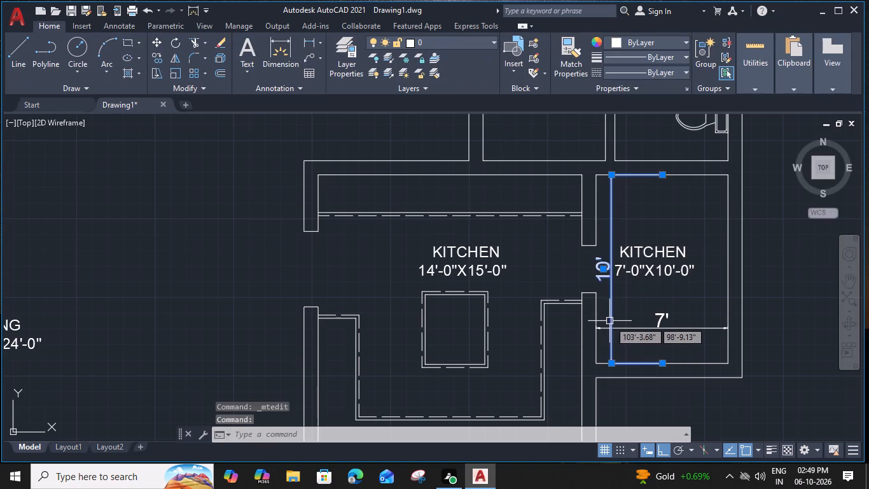
key("Delete")
left_click(616, 328)
key("Delete")
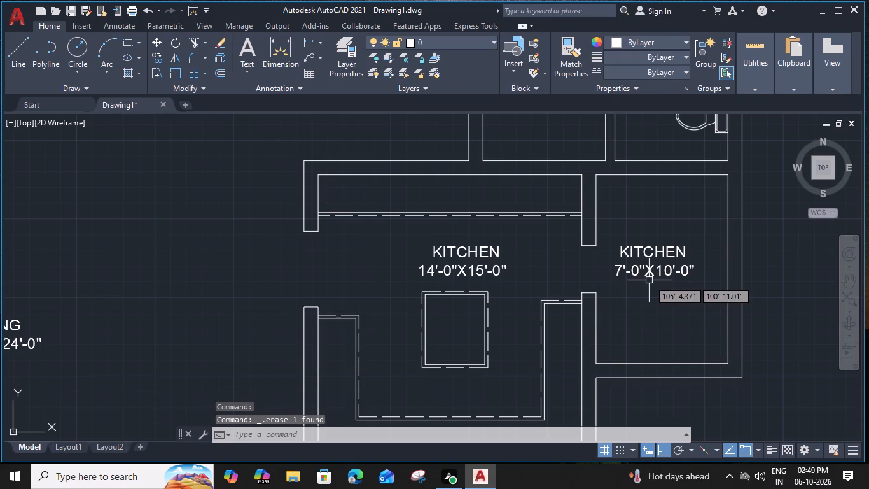
Move the copied KITCHEN label slightly east within the small room beside the kitchen.
left_click(672, 273)
type("M")
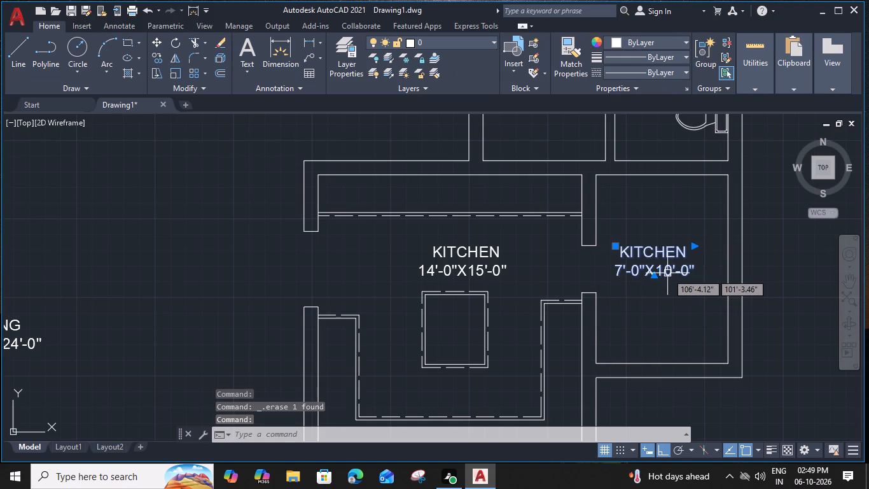
key("space")
left_click(692, 276)
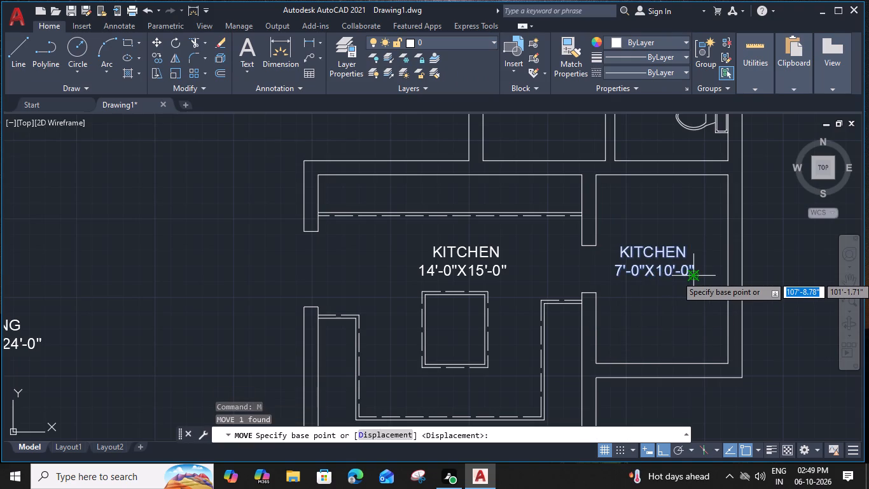
left_click(706, 278)
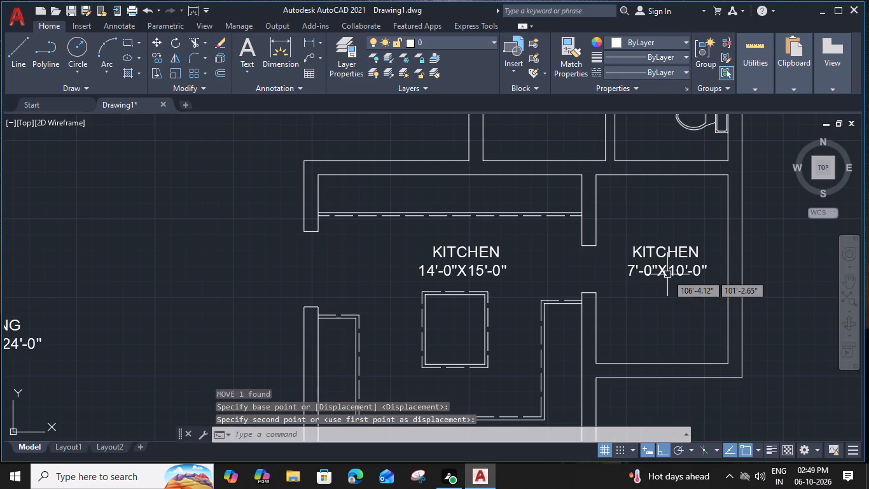
Copy the toilet door beside the walk-in closet into the opening between the kitchen and the small east room.
scroll(580, 297, "down", 1)
middle_click_drag(554, 303, 672, 290)
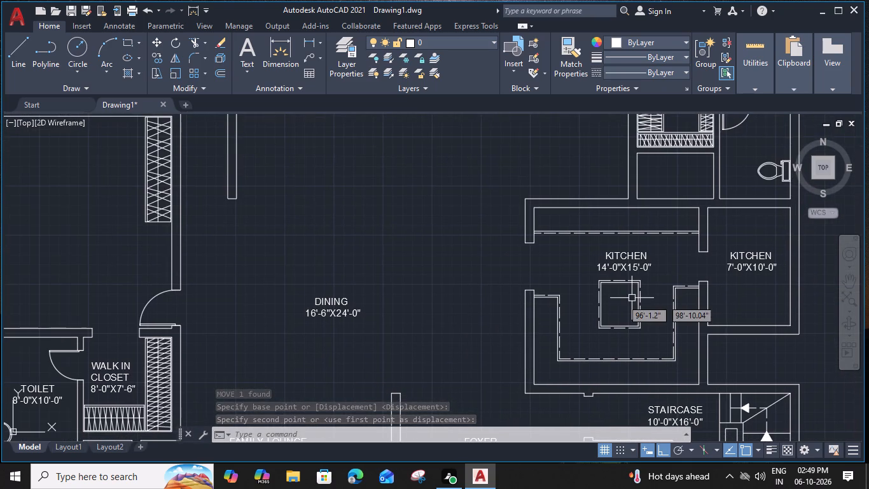
scroll(643, 273, "down", 1)
middle_click_drag(643, 273, 731, 280)
middle_click_drag(579, 319, 625, 274)
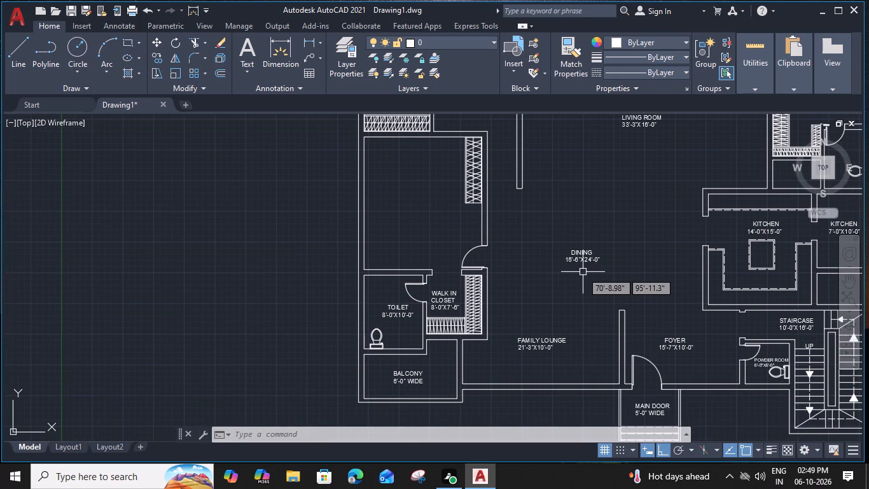
scroll(408, 292, "up", 2)
left_click(406, 295)
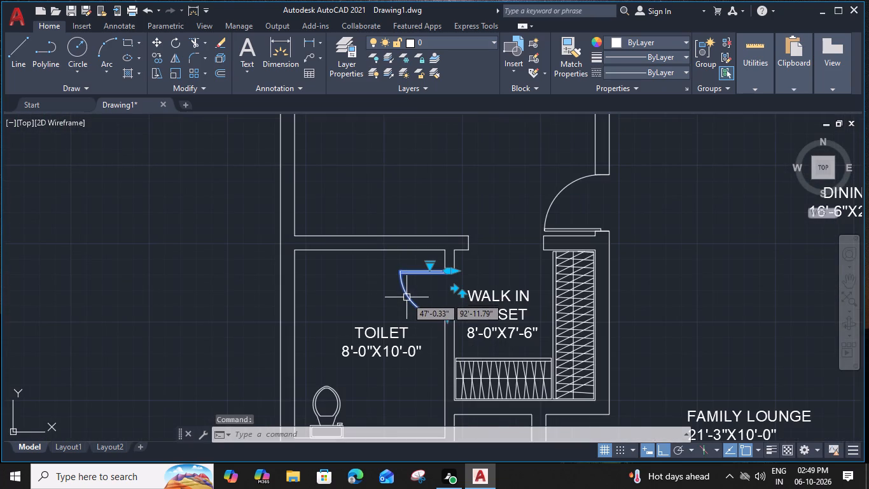
key("c")
type("O")
key("space")
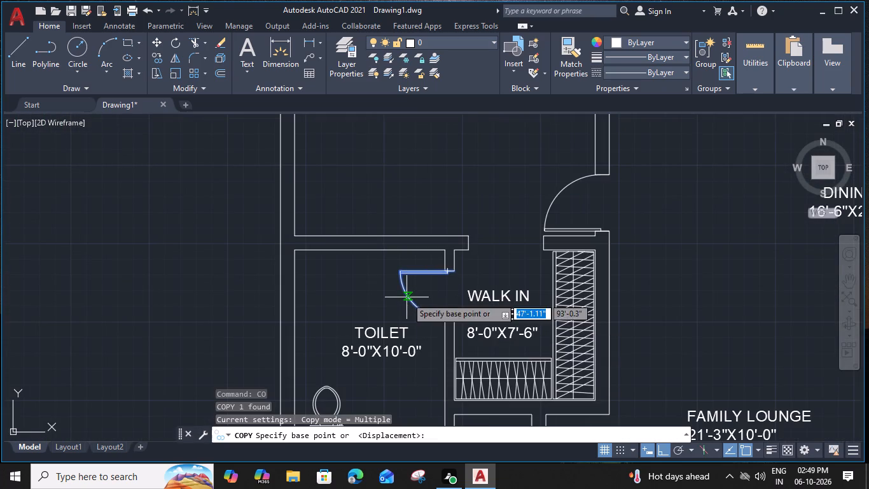
scroll(441, 280, "up", 1)
left_click(466, 264)
scroll(466, 264, "down", 3)
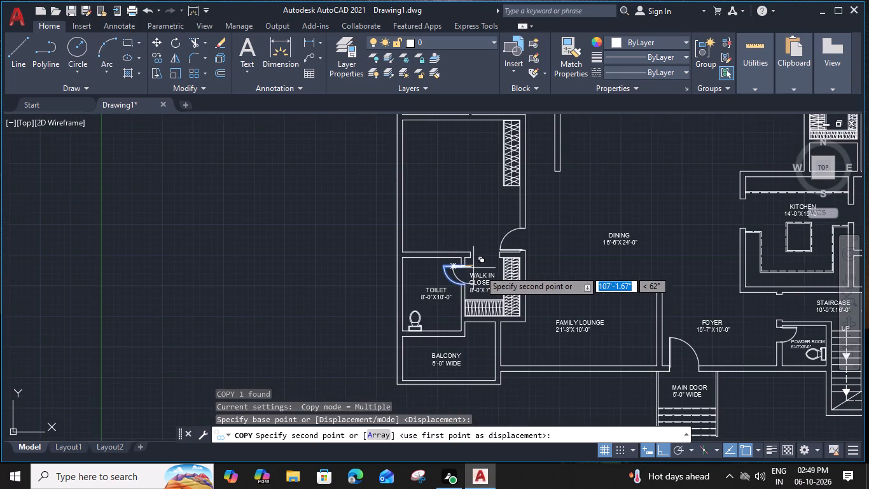
middle_click_drag(628, 267, 454, 292)
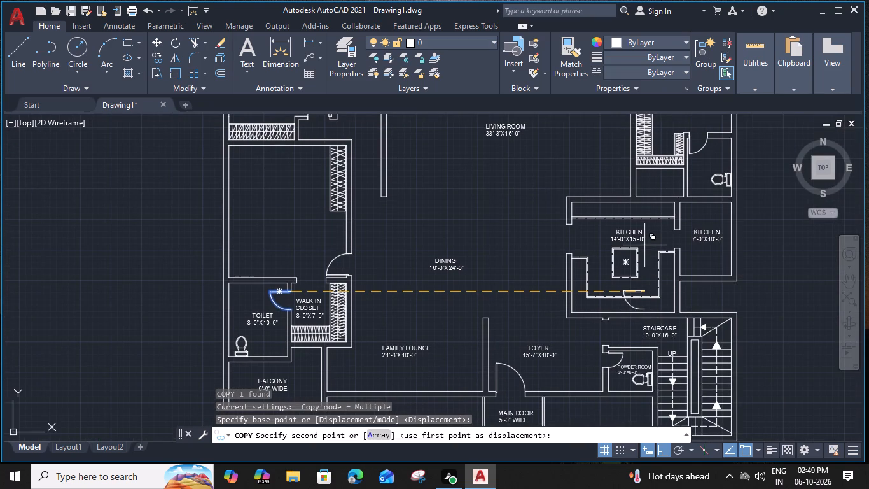
scroll(675, 234, "up", 2)
left_click(692, 228)
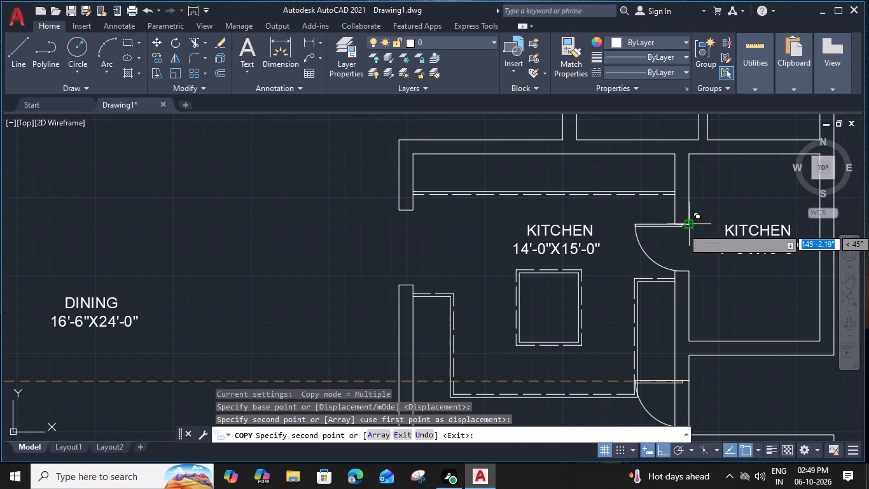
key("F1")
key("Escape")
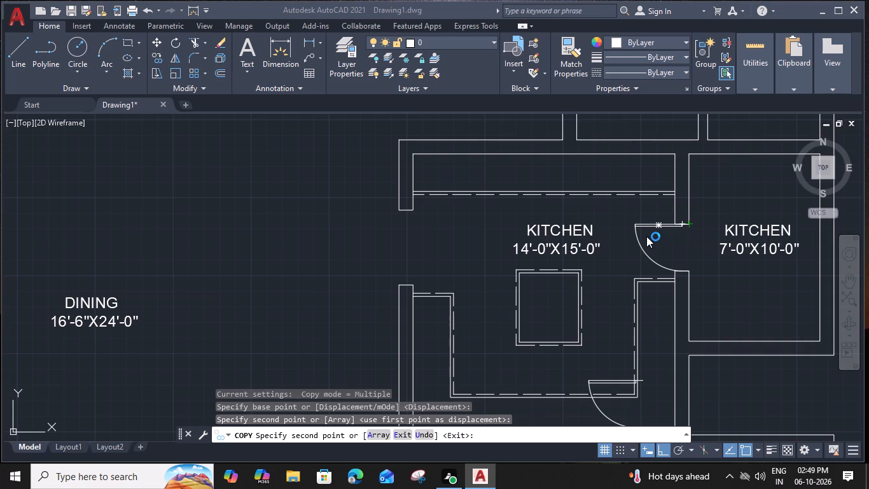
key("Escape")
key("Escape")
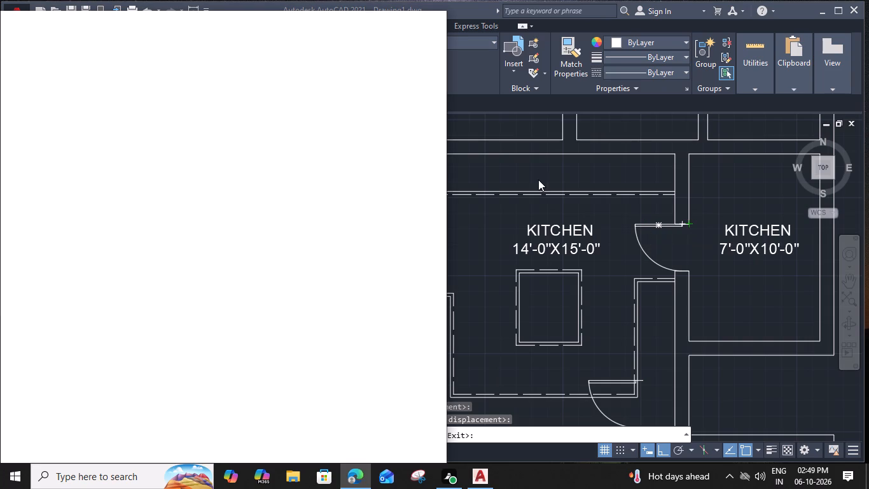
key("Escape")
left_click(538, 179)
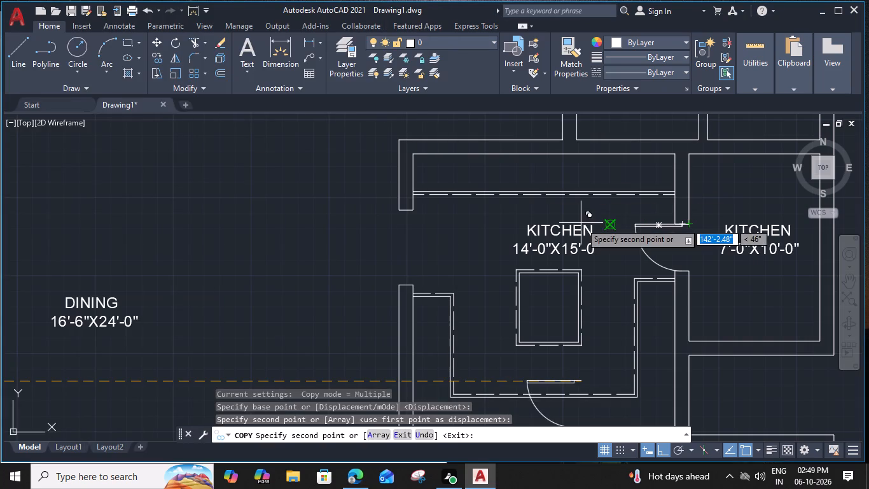
Flip the copied door both ways so it swings into the small east room, hinged at the opening's south jamb.
key("Escape")
left_click(634, 227)
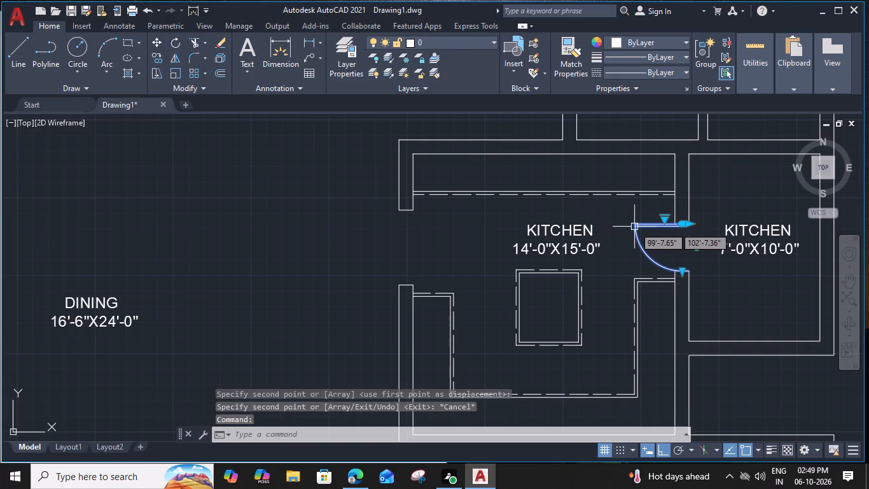
left_click(690, 243)
key("Escape")
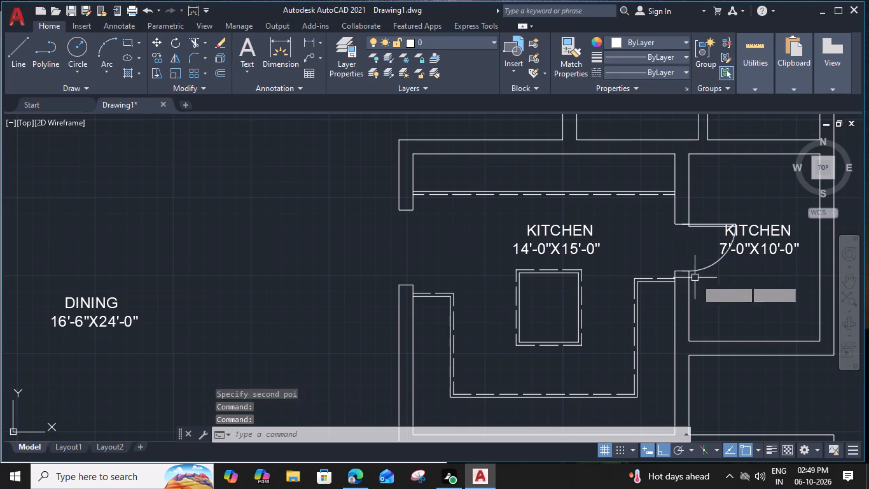
left_click(703, 270)
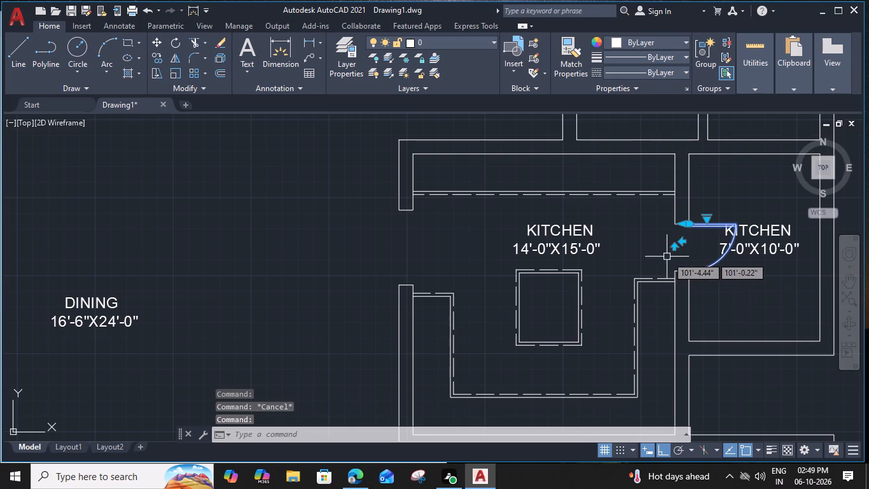
left_click(674, 248)
key("Escape")
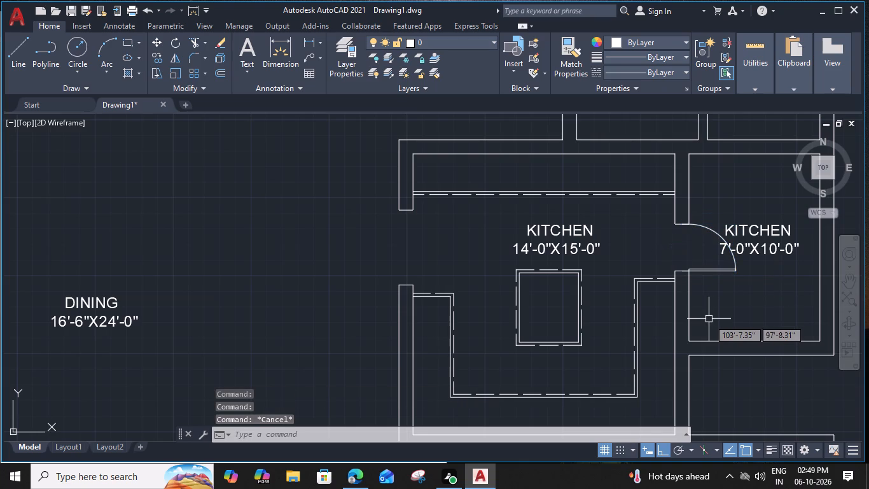
Rename the small east room's label from KITCHEN to UTILITY and add a leading space to centre the name.
middle_click_drag(739, 286, 689, 285)
left_click(721, 232)
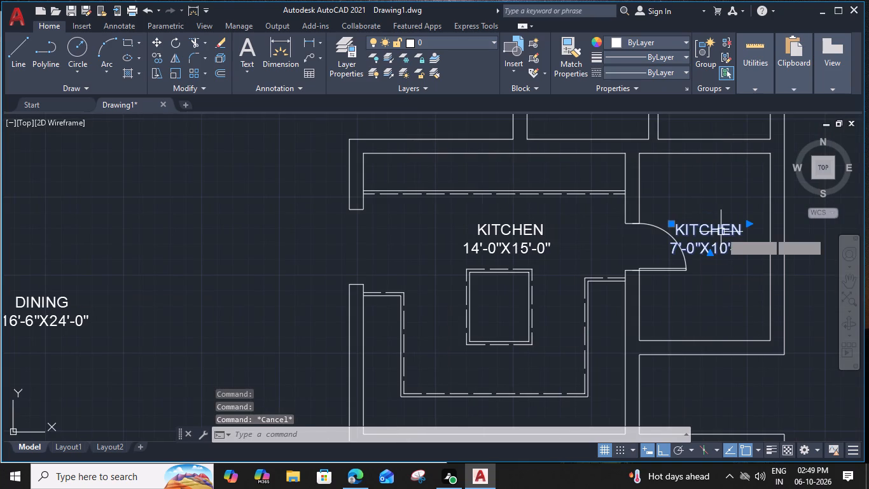
double_click(713, 234)
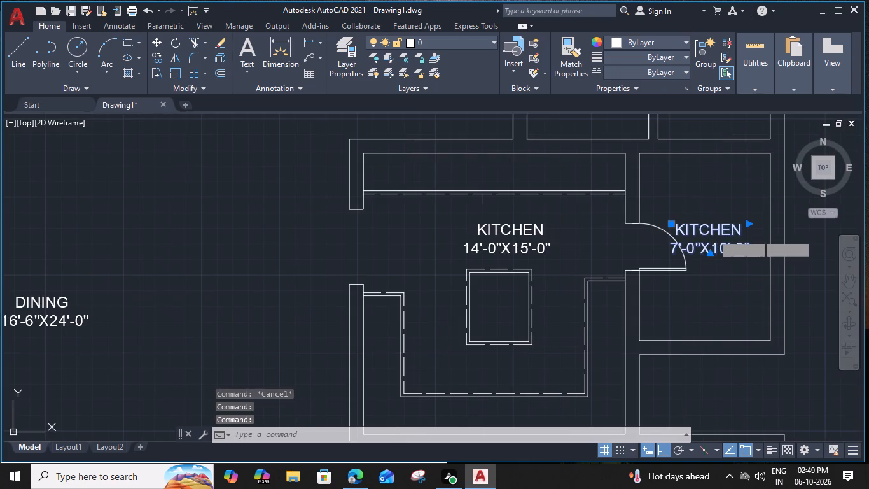
left_click_drag(743, 230, 686, 236)
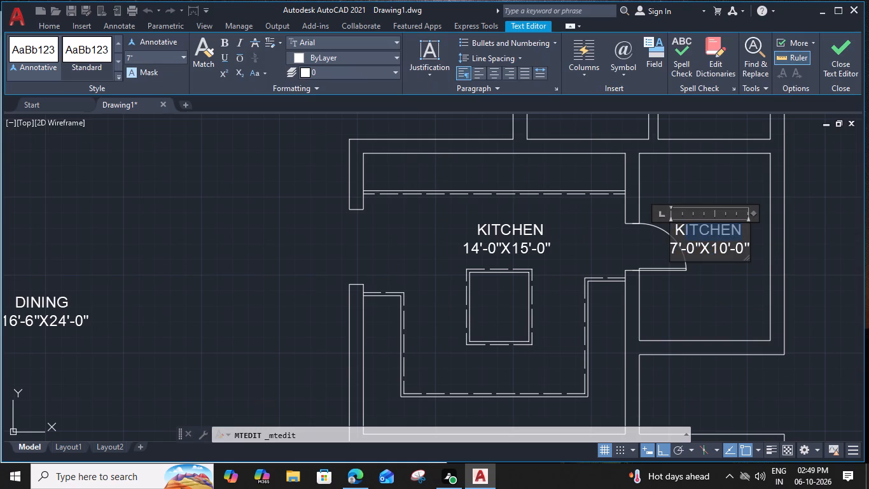
left_click_drag(686, 236, 676, 234)
type("UT")
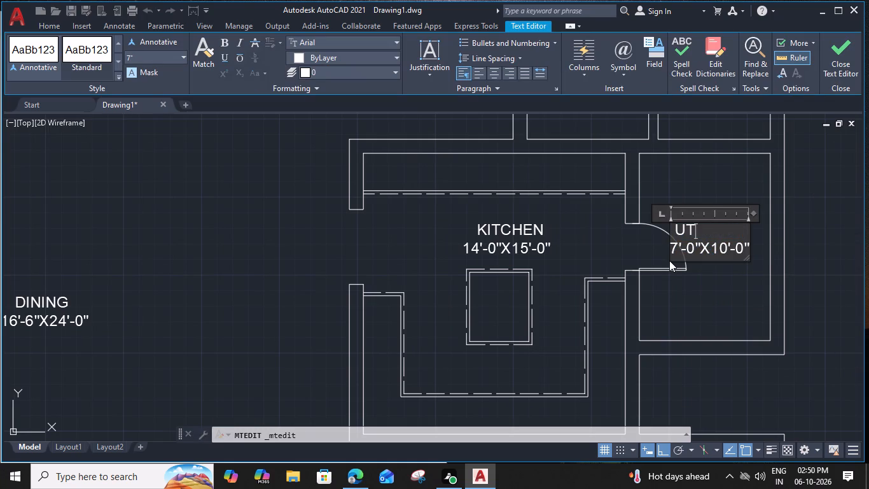
type("IL")
key("i")
type("TY")
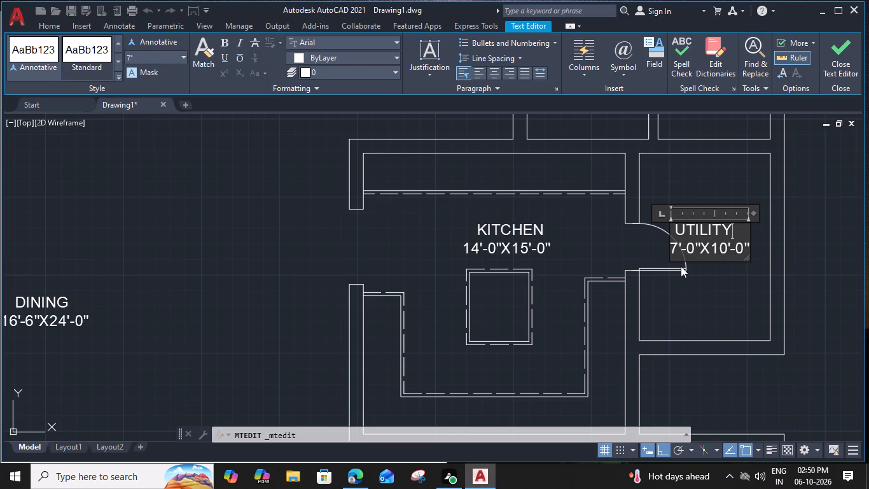
left_click(674, 234)
key("space")
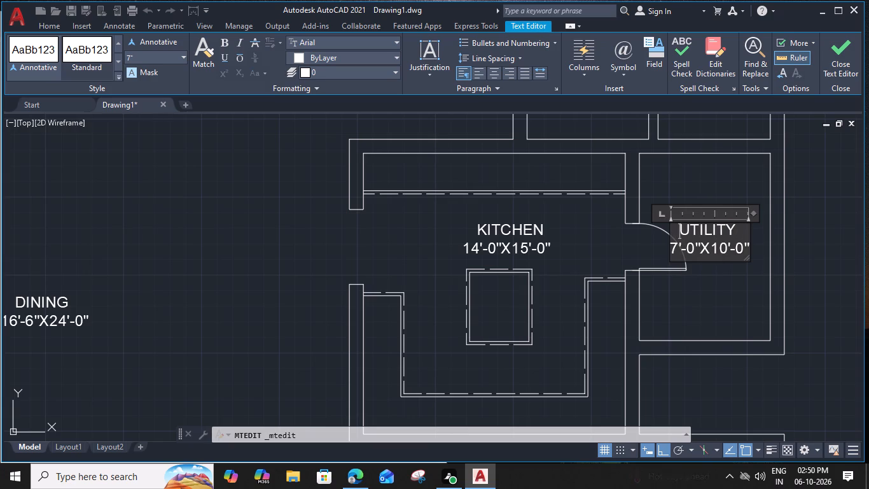
left_click(714, 287)
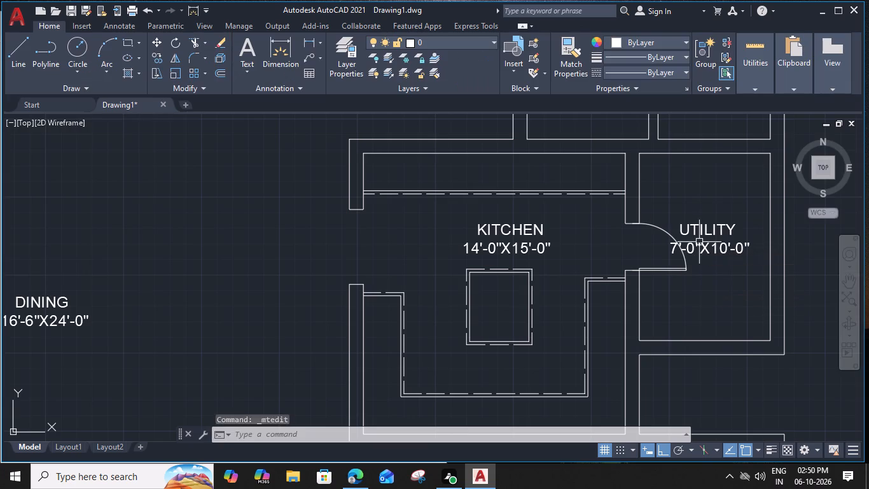
Move the UTILITY label straight north, clear of the new door's swing.
left_click(723, 230)
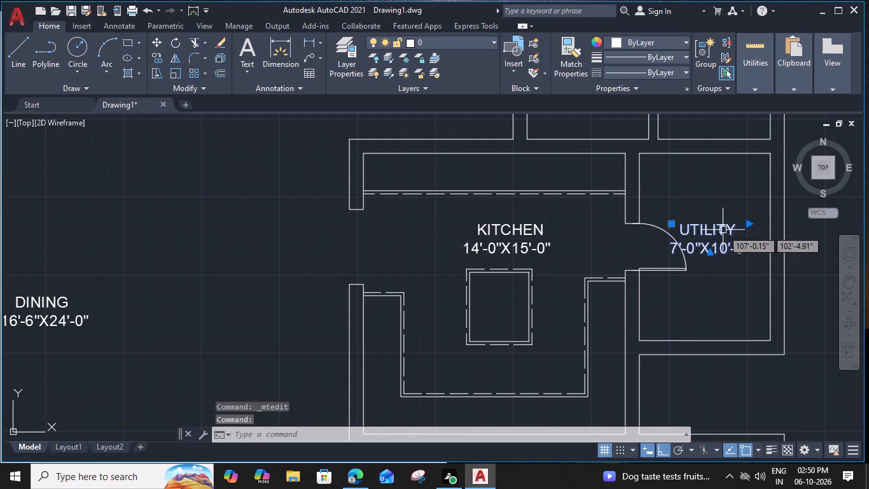
type("M")
key("space")
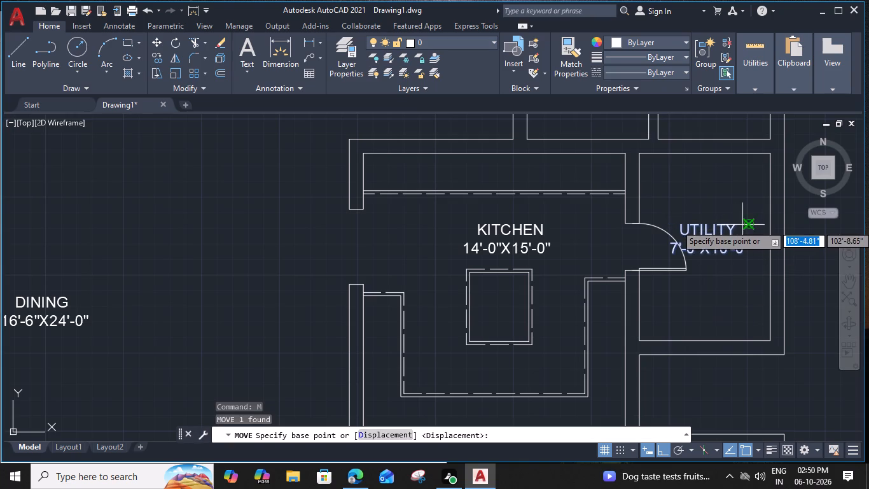
left_click(747, 225)
left_click(747, 201)
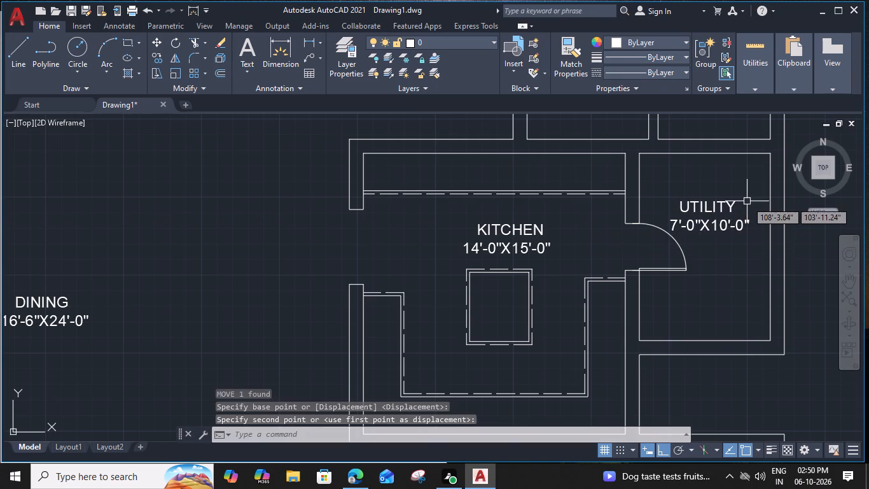
Open the TOILET label beside the walk-in closet for editing and check its text height.
middle_click_drag(608, 253, 669, 252)
scroll(627, 253, "down", 1)
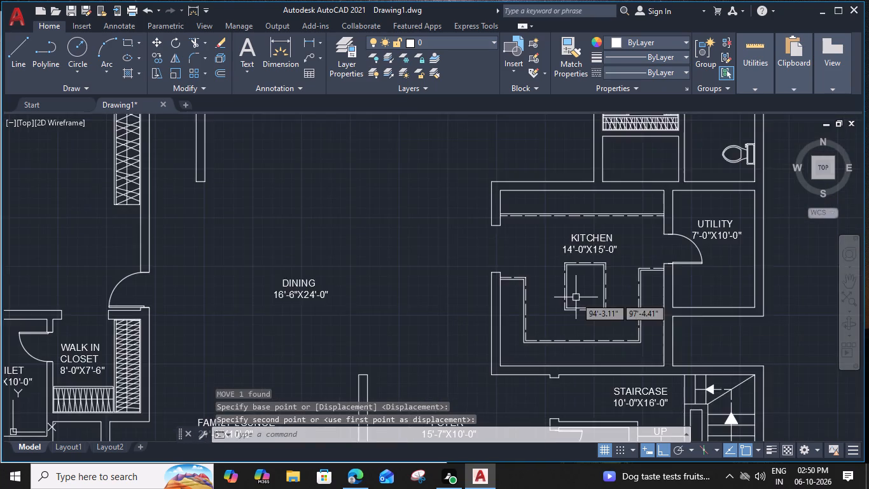
middle_click_drag(576, 297, 658, 282)
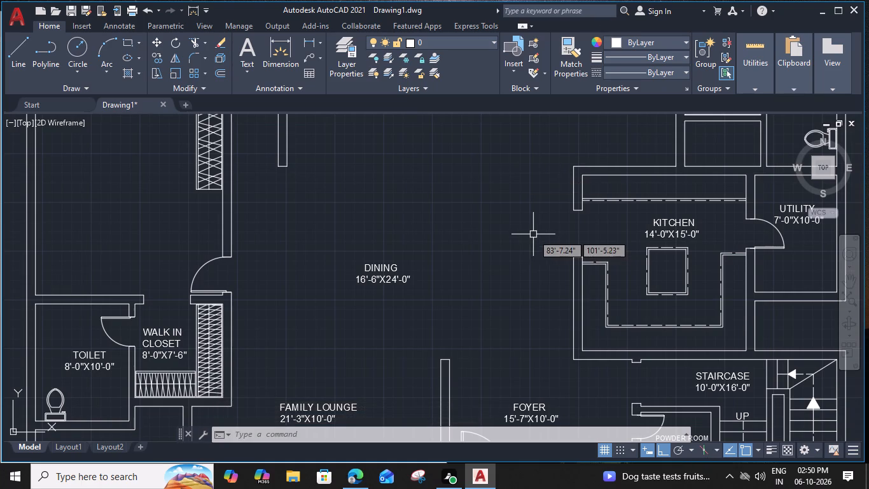
scroll(537, 249, "down", 1)
middle_click_drag(525, 249, 594, 248)
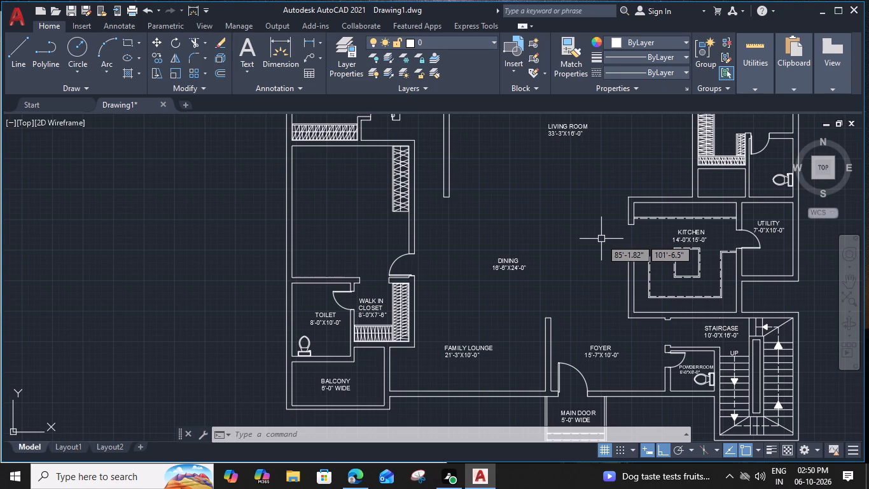
middle_click_drag(553, 277, 635, 247)
left_click(410, 280)
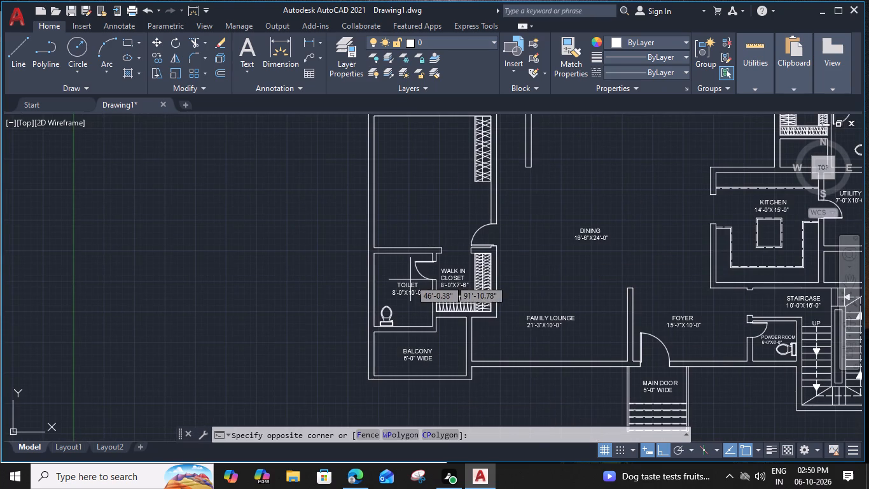
left_click(403, 295)
scroll(403, 294, "up", 3)
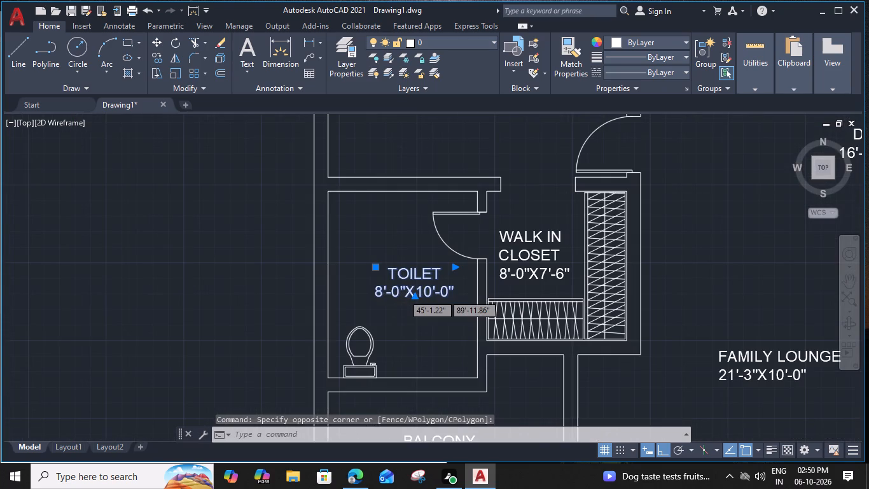
double_click(411, 264)
middle_click_drag(408, 218, 446, 211)
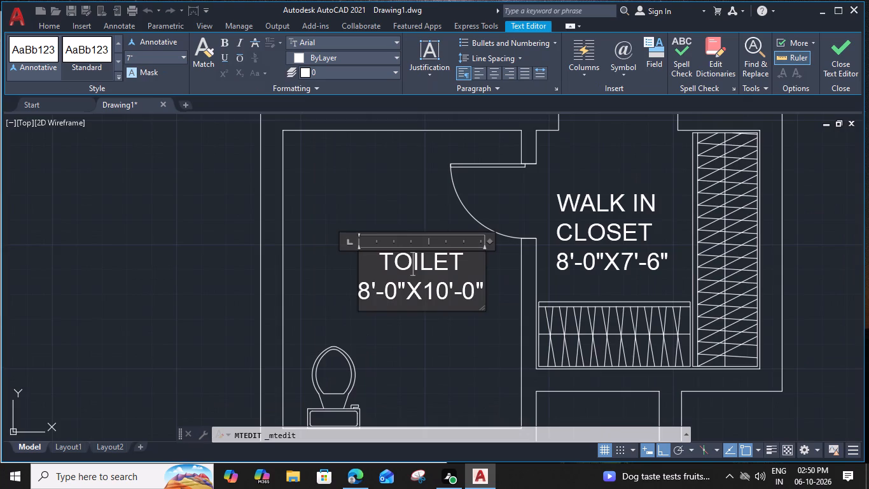
middle_click_drag(446, 211, 488, 208)
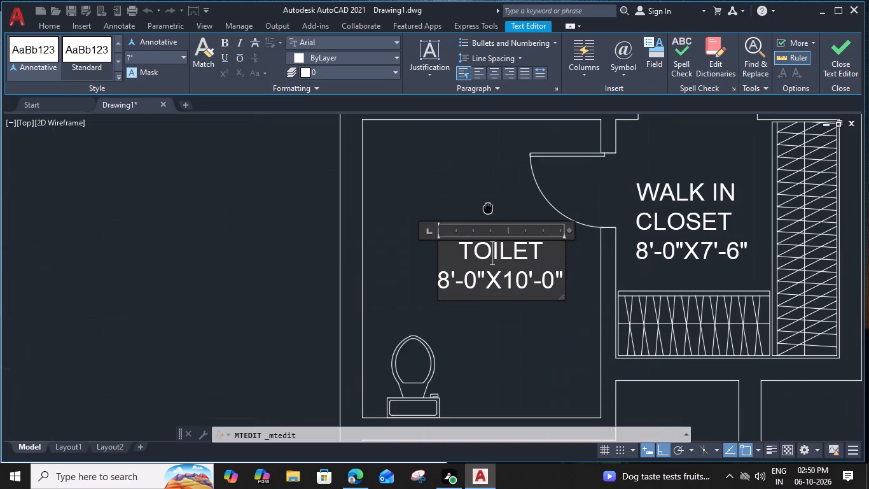
left_click_drag(560, 281, 406, 247)
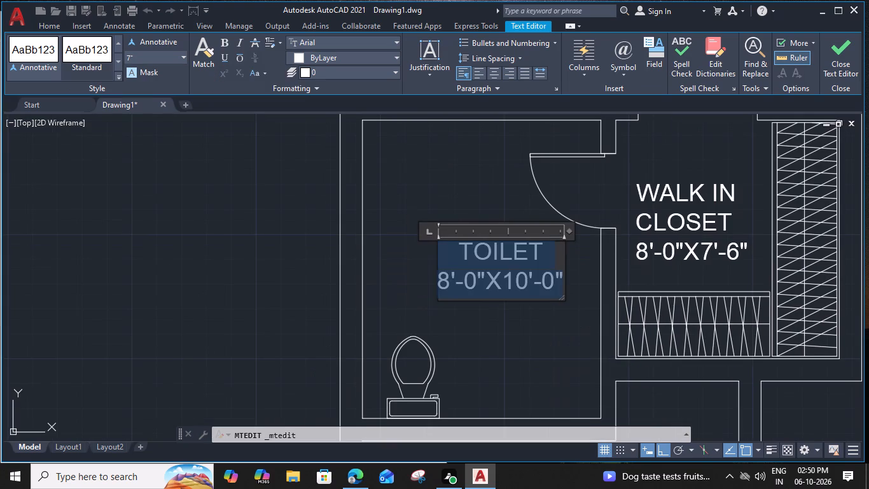
left_click(146, 56)
left_click(393, 166)
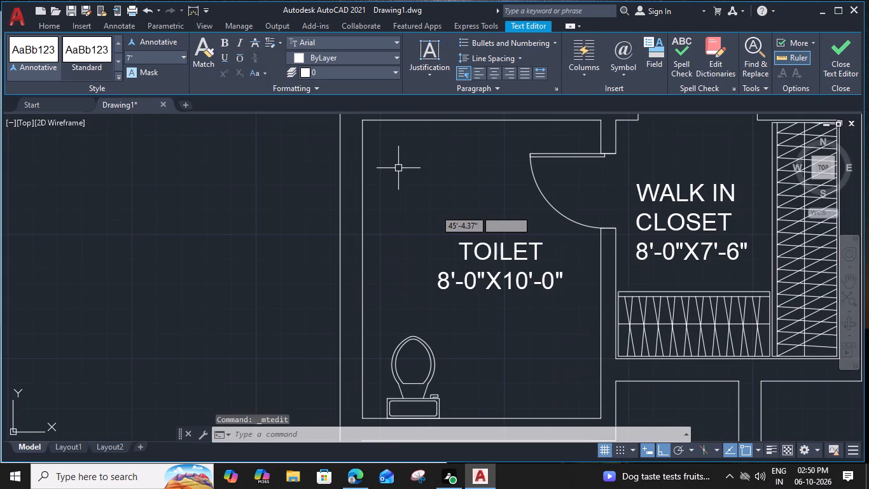
Copy the TOILET label beside the walk-in closet into the small toilet directly north of the utility room.
left_click(501, 257)
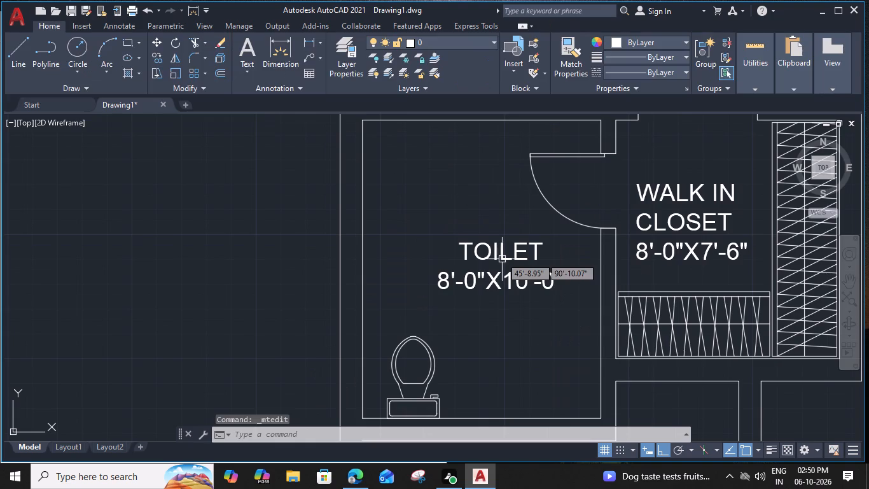
key("c")
type("O")
key("space")
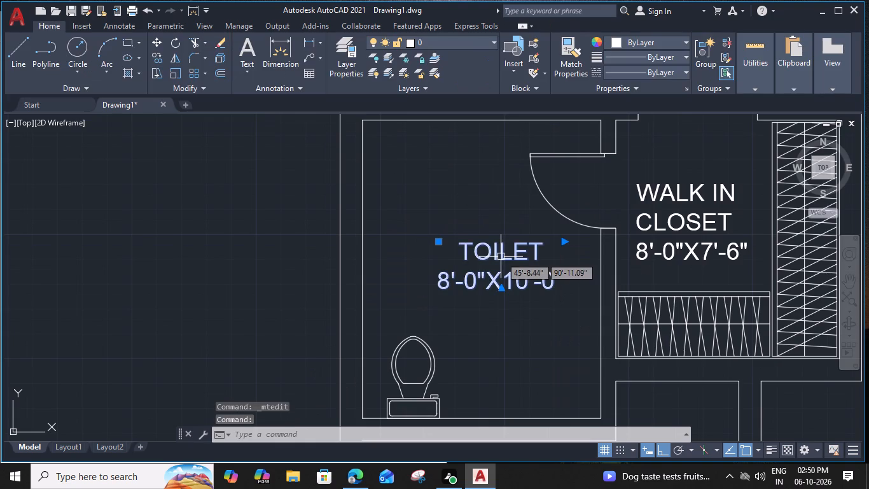
left_click(599, 277)
scroll(599, 277, "down", 3)
middle_click_drag(696, 213, 545, 215)
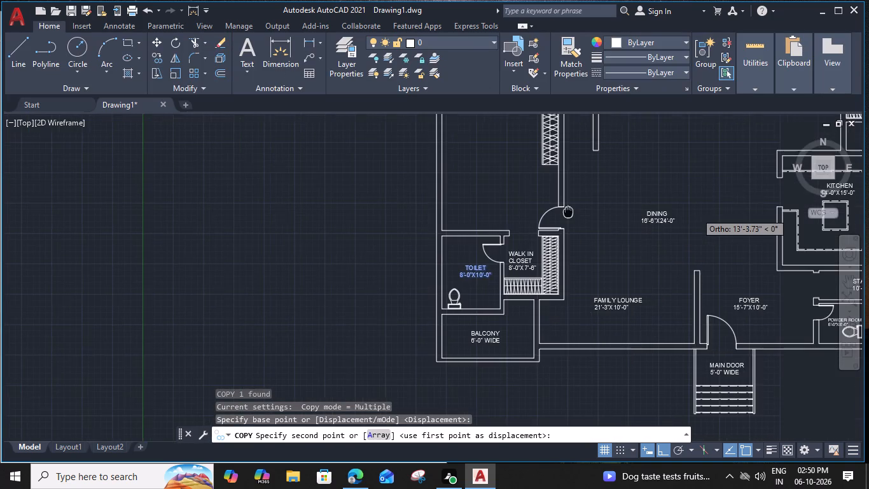
middle_click_drag(545, 215, 366, 260)
scroll(713, 164, "up", 2)
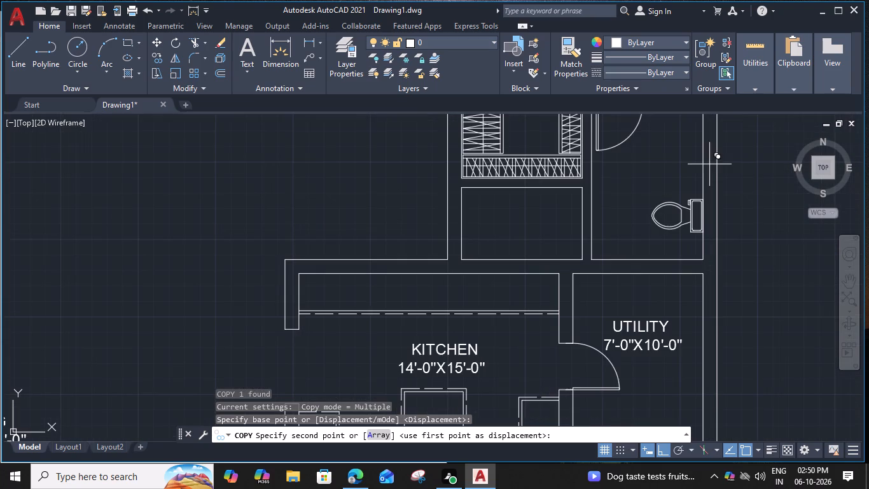
left_click(703, 164)
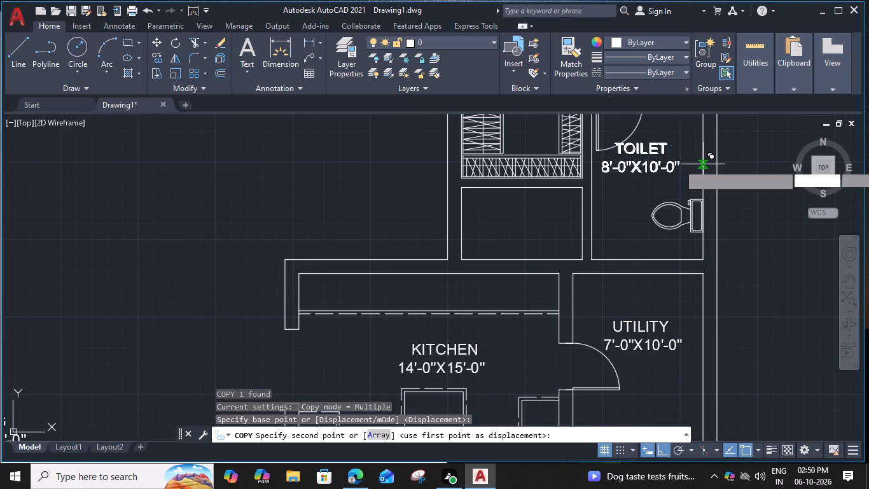
key("Escape")
Move the copied TOILET label slightly east within the small toilet north of the utility room.
middle_click_drag(654, 168, 648, 194)
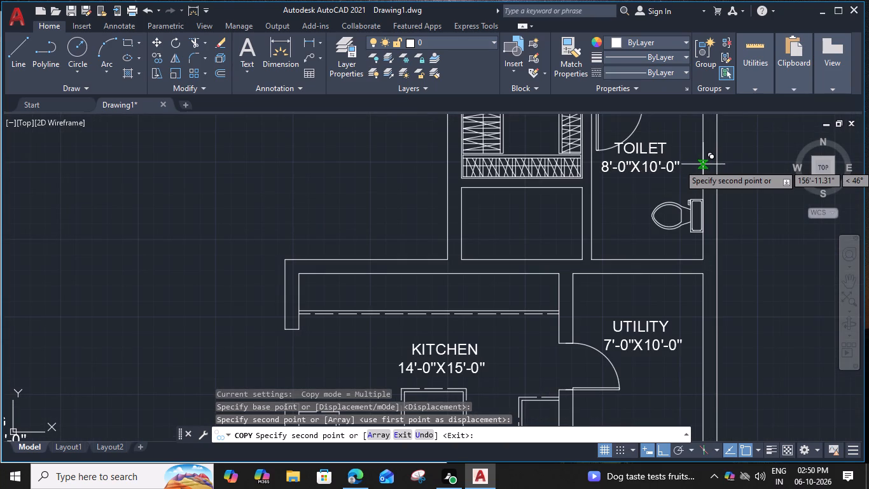
scroll(647, 194, "up", 1)
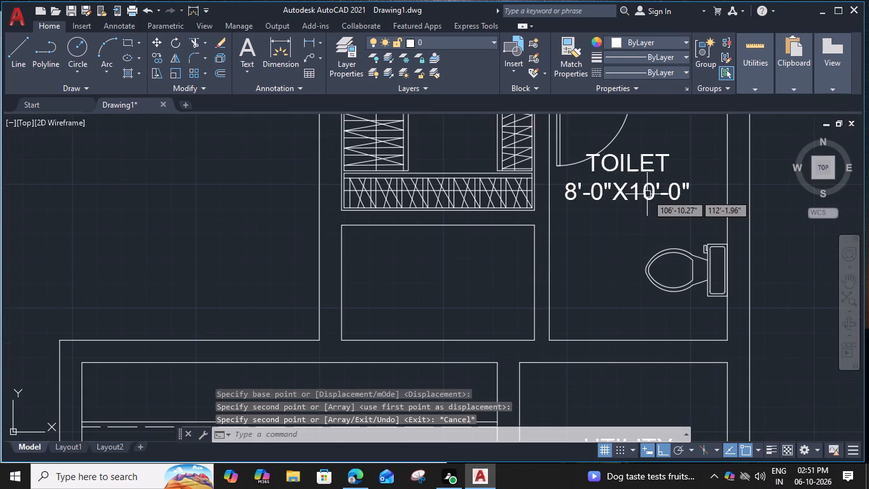
left_click(647, 194)
type("M")
key("space")
left_click(679, 194)
left_click(704, 194)
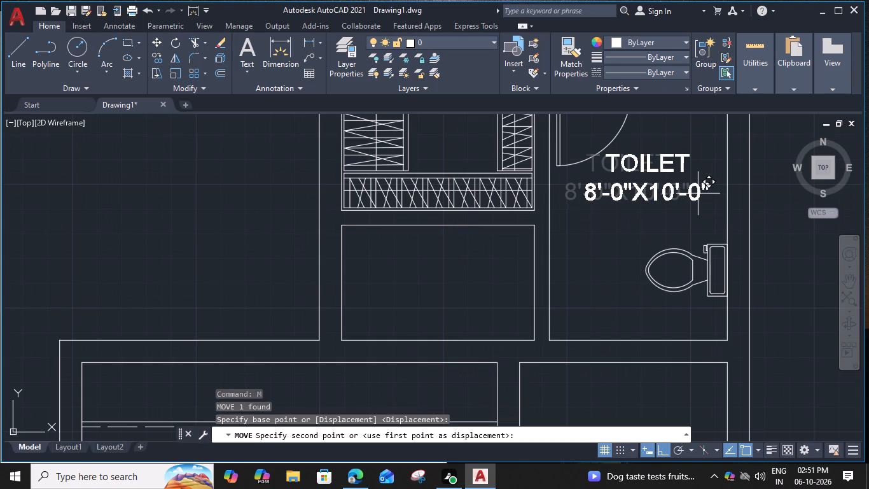
Change the copied label to TOILET-3 with dimensions 6'-0"X8'-0", removing the leading spaces and narrowing its text frame.
middle_click_drag(662, 183, 651, 215)
double_click(642, 189)
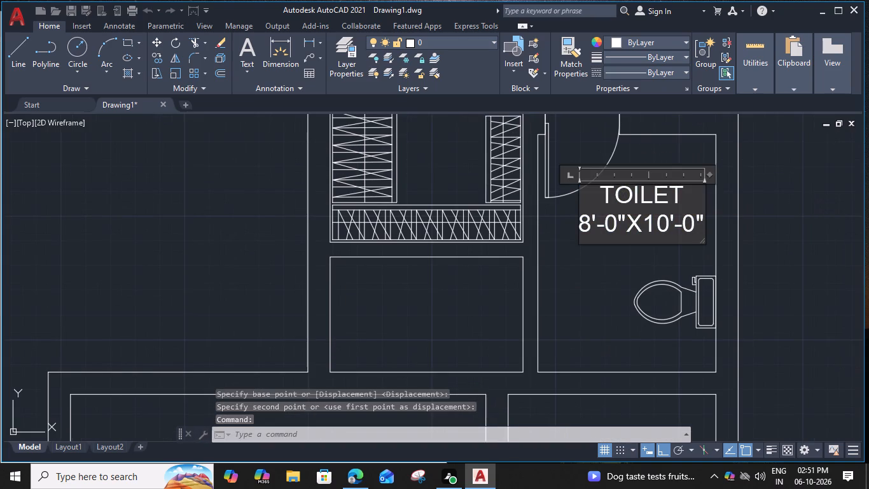
left_click(601, 196)
key("BackSpace")
key("BackSpace")
left_click(666, 199)
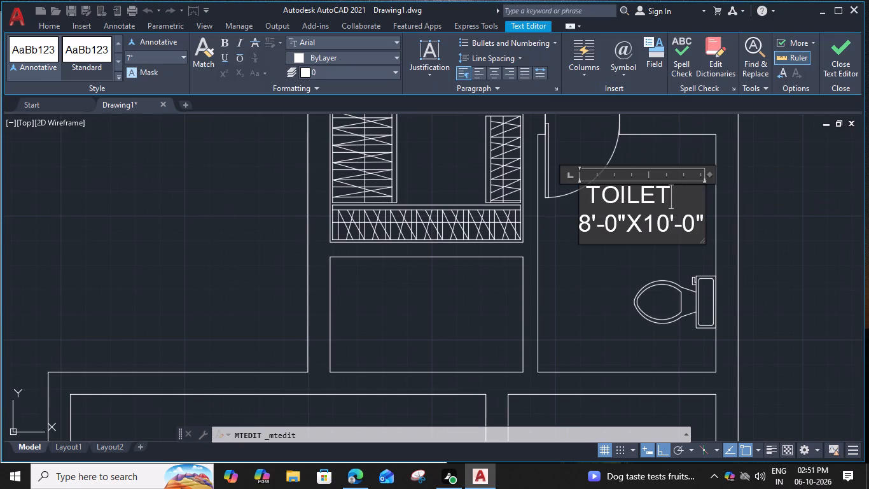
type("-3")
left_click_drag(590, 224, 571, 225)
key("6")
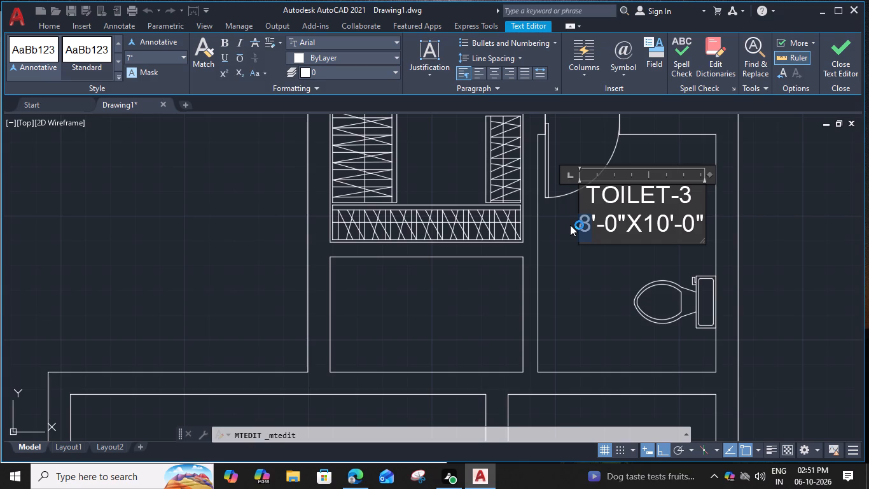
left_click_drag(666, 227, 644, 229)
key("8")
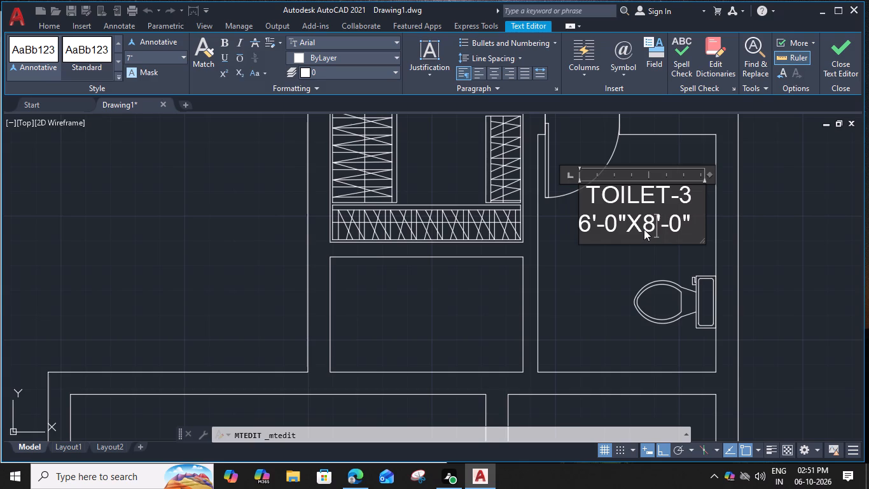
left_click(586, 198)
key("BackSpace")
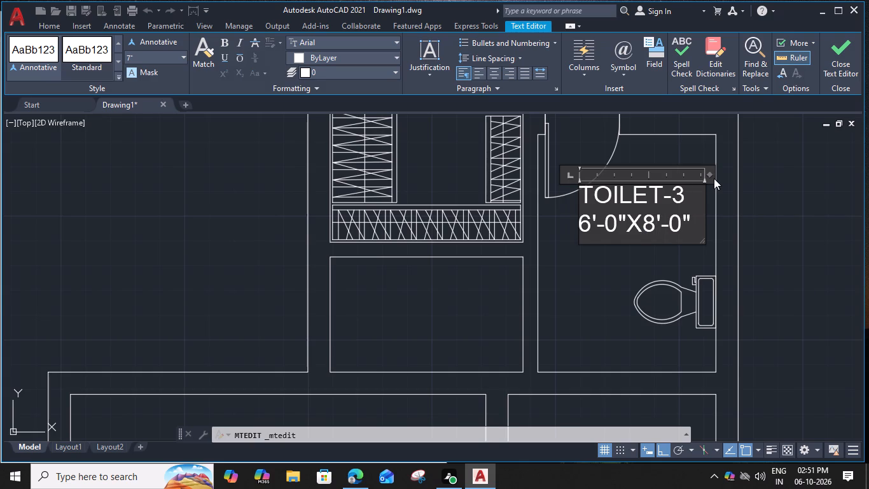
left_click_drag(711, 176, 695, 177)
left_click(619, 275)
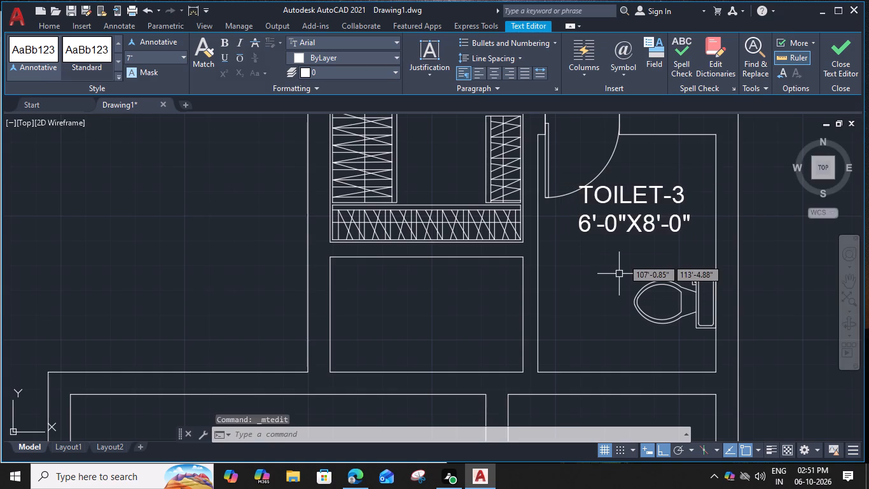
Move the TOILET-3 label straight south about 8 inches, clear of the door swing.
left_click(637, 220)
type("M")
key("space")
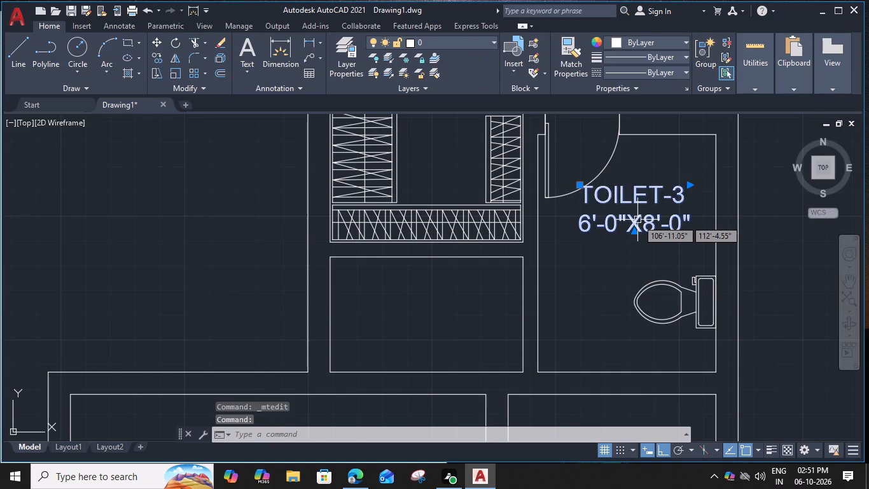
left_click(579, 228)
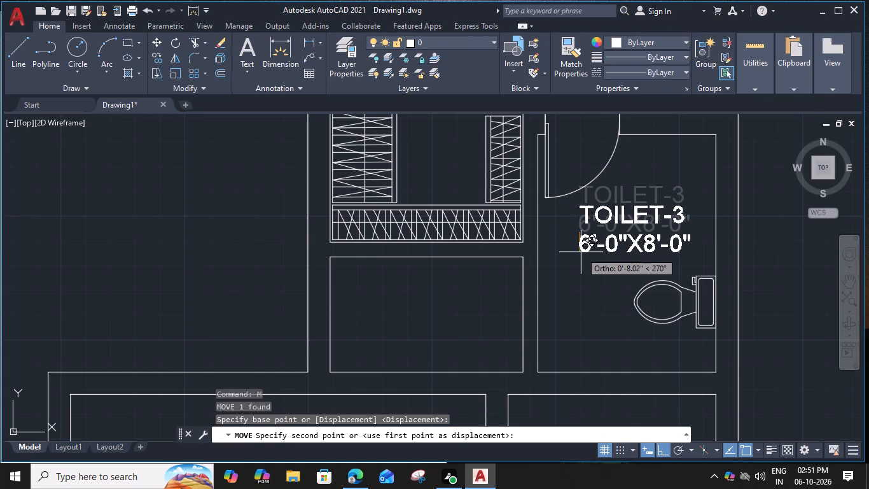
left_click(581, 252)
Measure the width and length of the TOILET-3 room with quick measuring.
key("m")
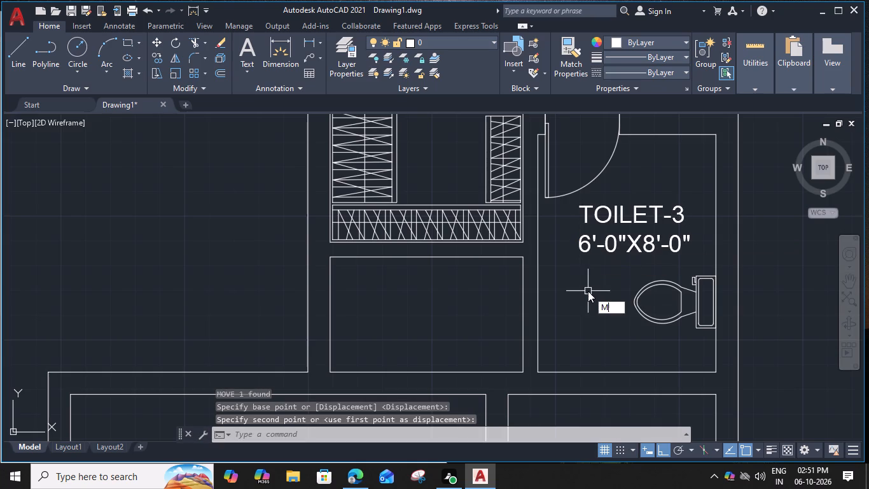
type("EA")
key("space")
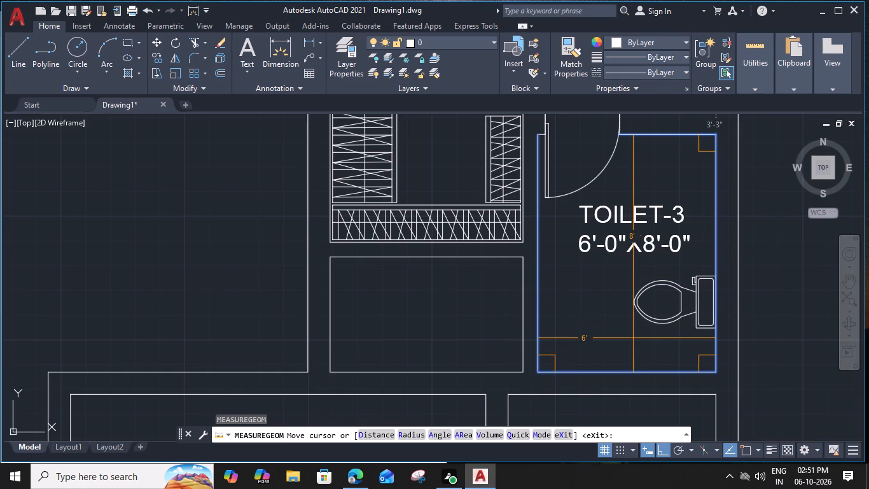
key("Escape")
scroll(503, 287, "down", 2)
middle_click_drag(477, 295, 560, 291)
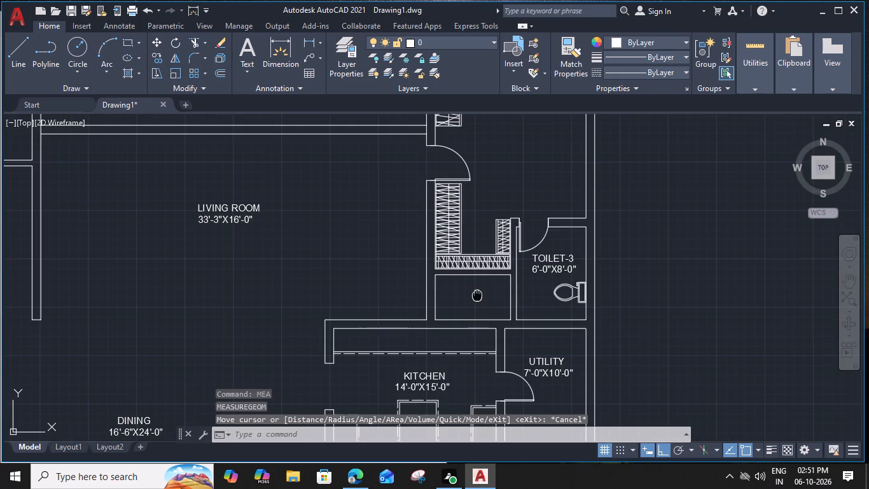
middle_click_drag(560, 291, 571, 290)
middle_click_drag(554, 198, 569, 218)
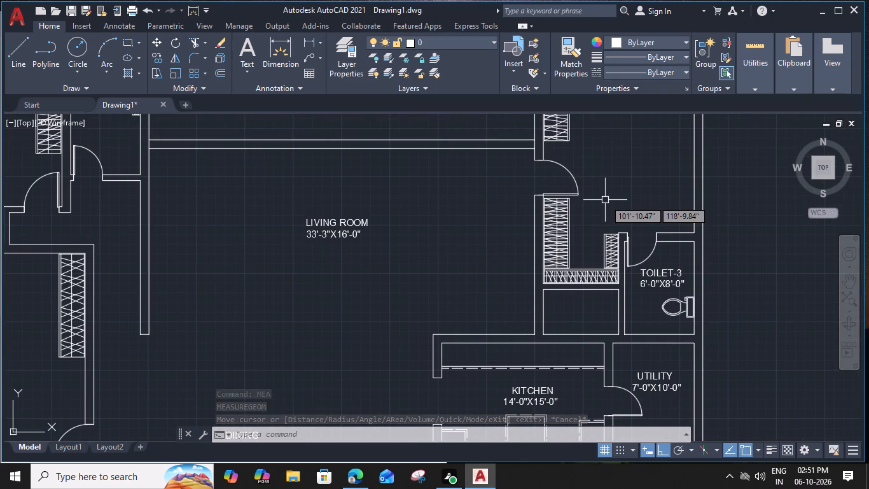
Copy the BEDROOM 2 label into the northeast bedroom, east of the balcony and north of TOILET-3.
middle_click_drag(597, 183, 595, 199)
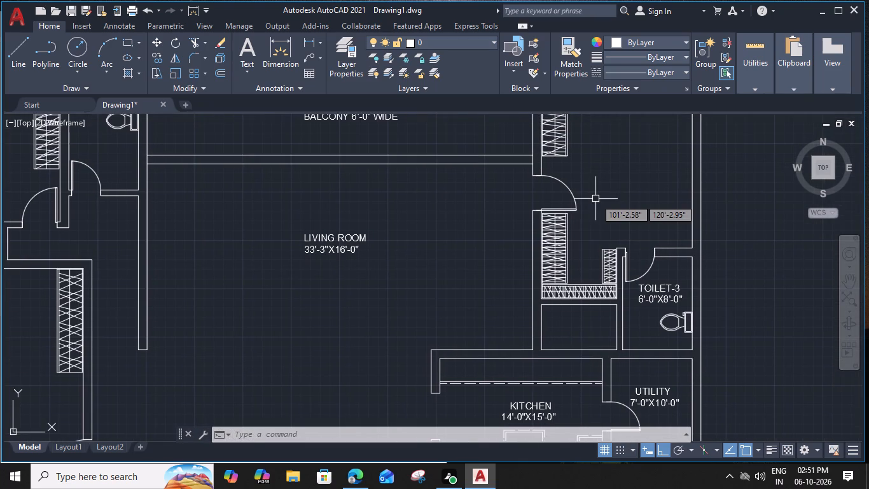
scroll(613, 223, "down", 1)
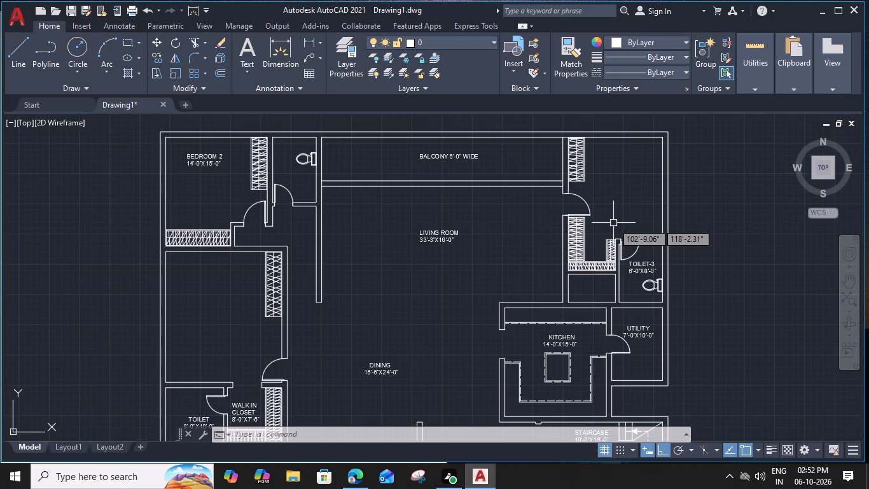
middle_click_drag(615, 223, 702, 236)
middle_click_drag(472, 232, 569, 219)
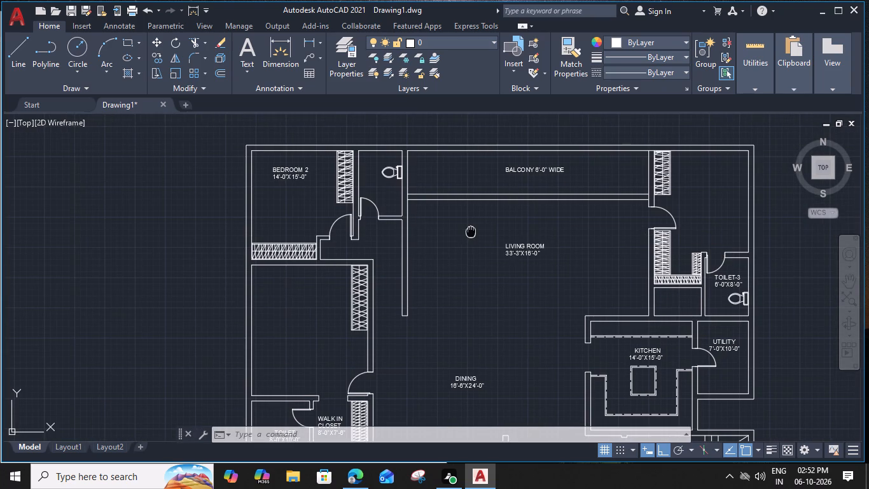
left_click(391, 156)
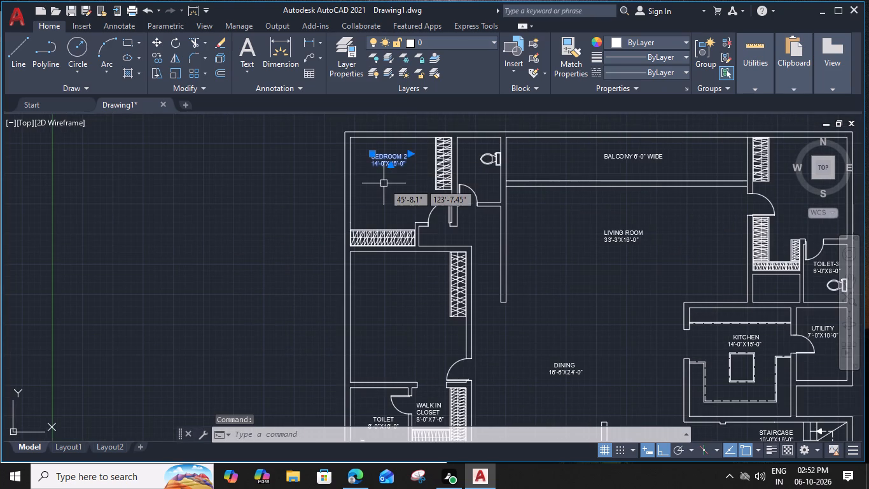
type("CO")
key("space")
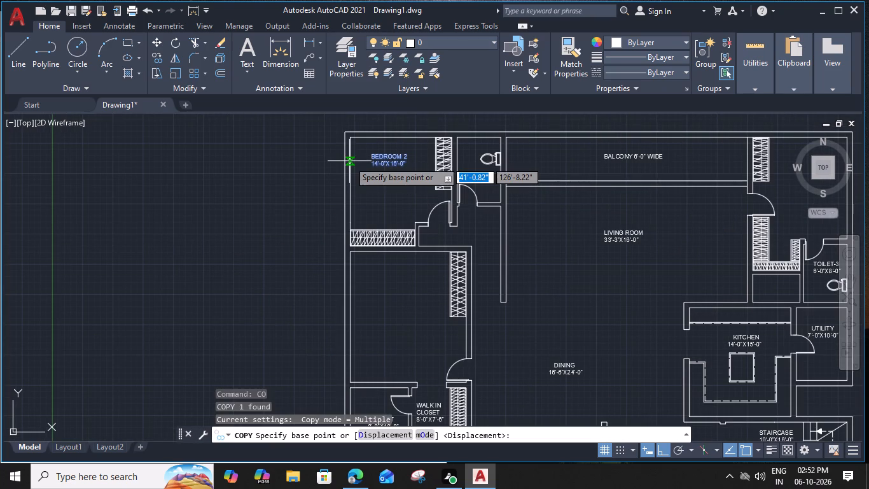
left_click(349, 161)
middle_click_drag(550, 160, 447, 164)
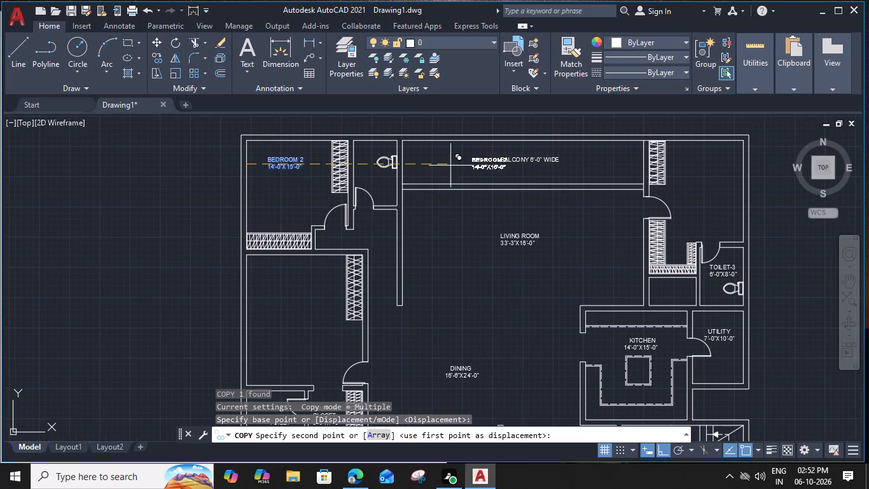
scroll(656, 164, "up", 2)
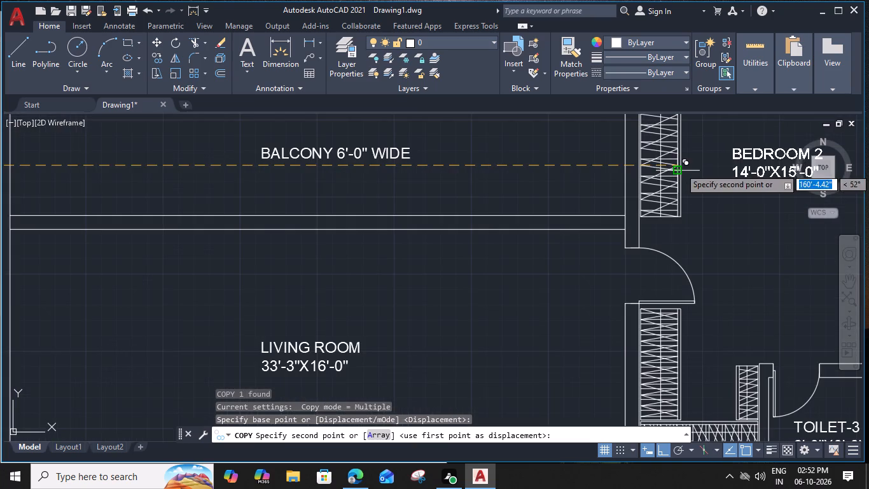
left_click(680, 168)
key("Escape")
Change the copied label in the northeast bedroom to BEDROOM 3 with dimensions 13'-0"X14'-0".
middle_click_drag(705, 195, 574, 203)
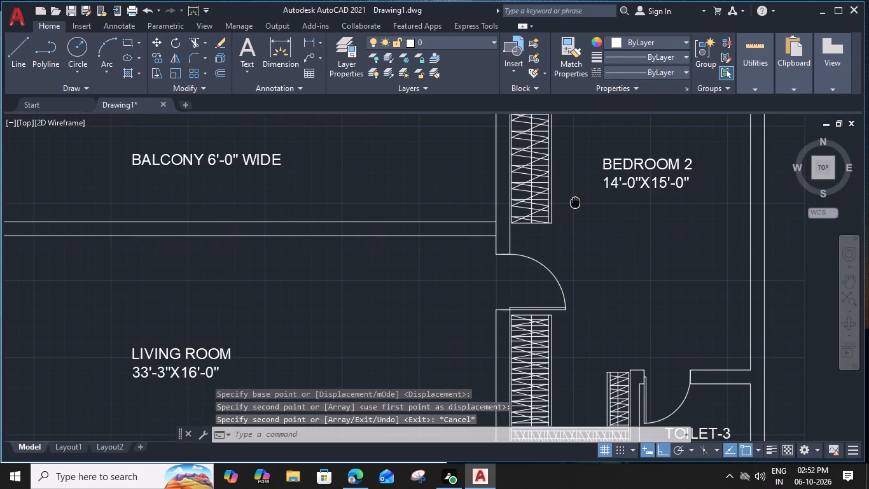
middle_click_drag(574, 203, 571, 211)
double_click(649, 171)
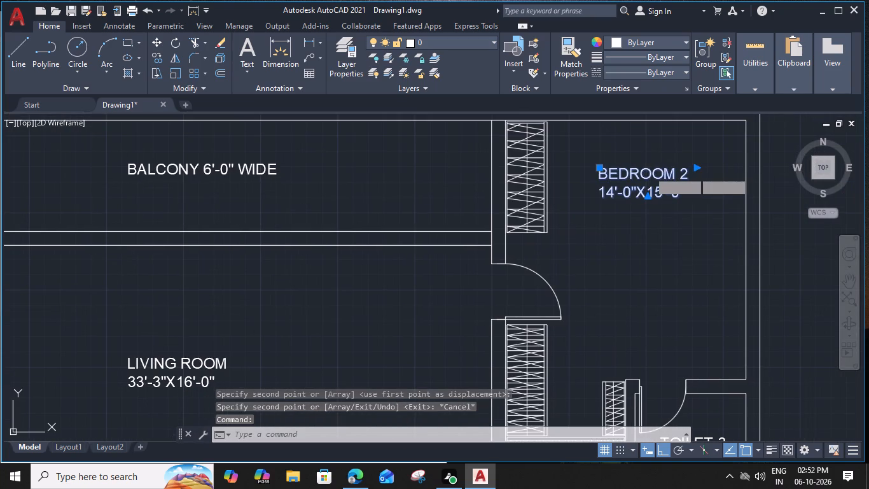
scroll(675, 172, "up", 2)
left_click_drag(695, 176, 686, 178)
key("3")
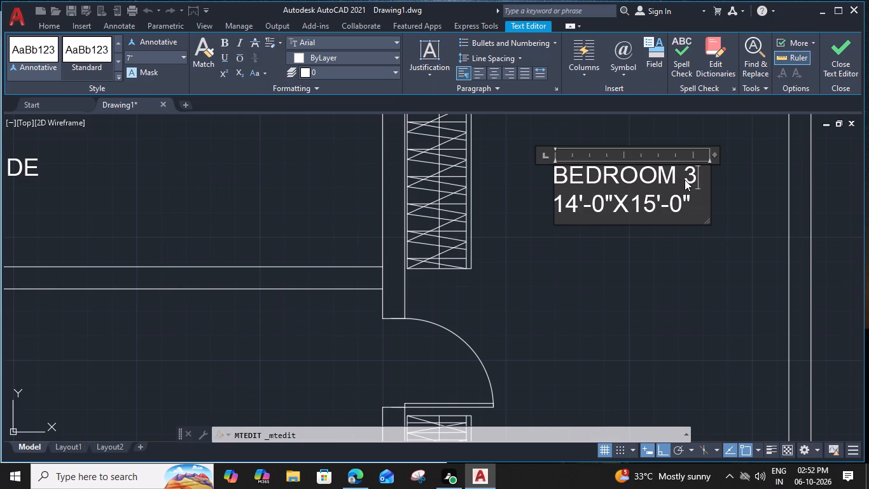
left_click_drag(575, 208, 569, 208)
key("3")
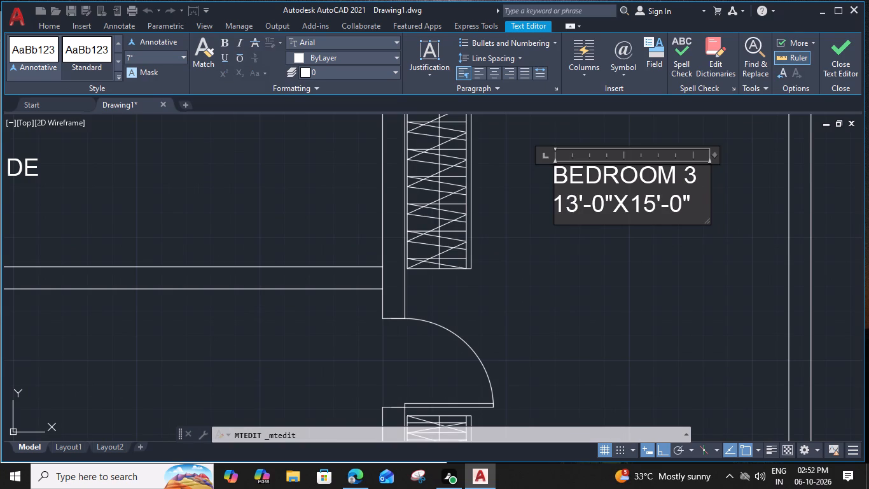
left_click_drag(655, 208, 648, 208)
key("4")
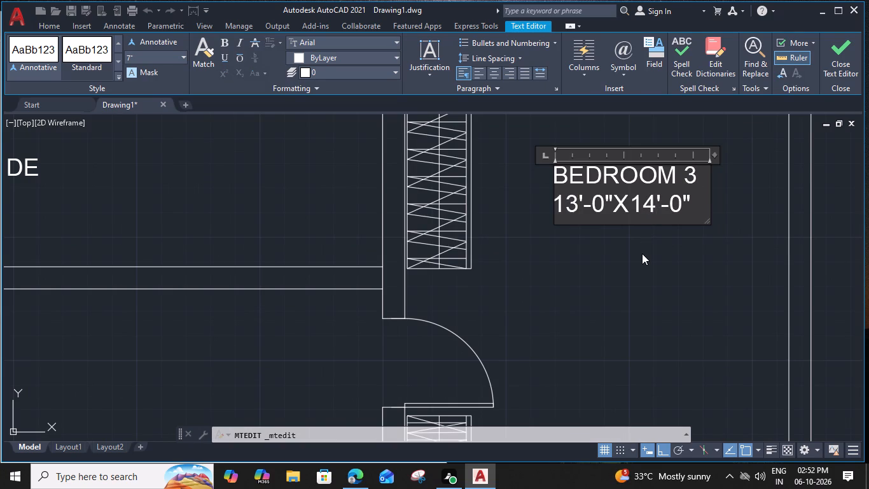
left_click(642, 253)
Move the BEDROOM 3 label straight west about 1'-8".
scroll(642, 253, "down", 2)
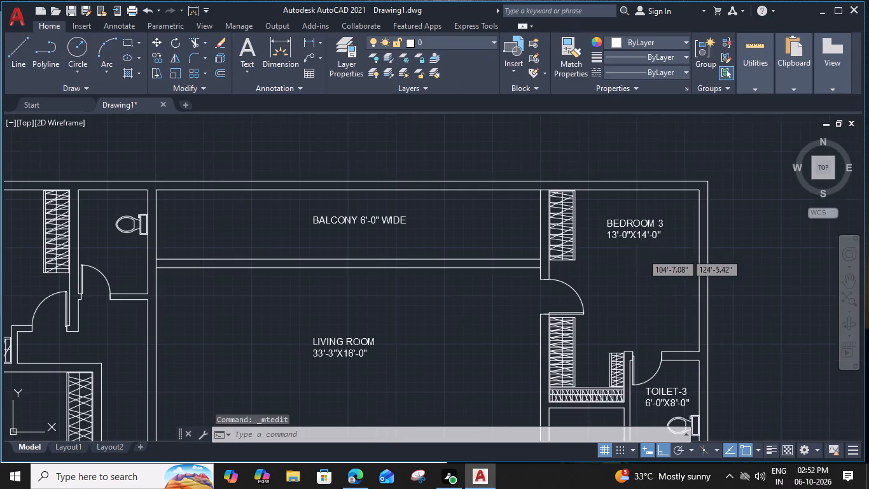
middle_click_drag(639, 250, 639, 224)
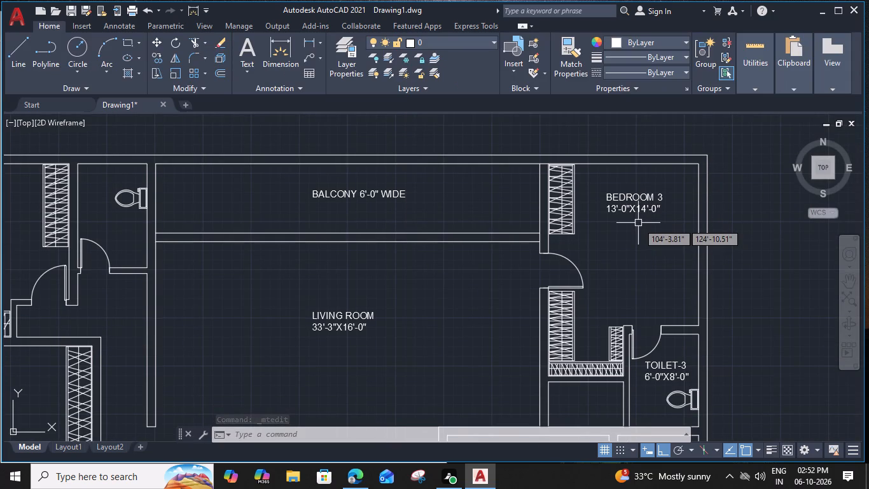
left_click(607, 206)
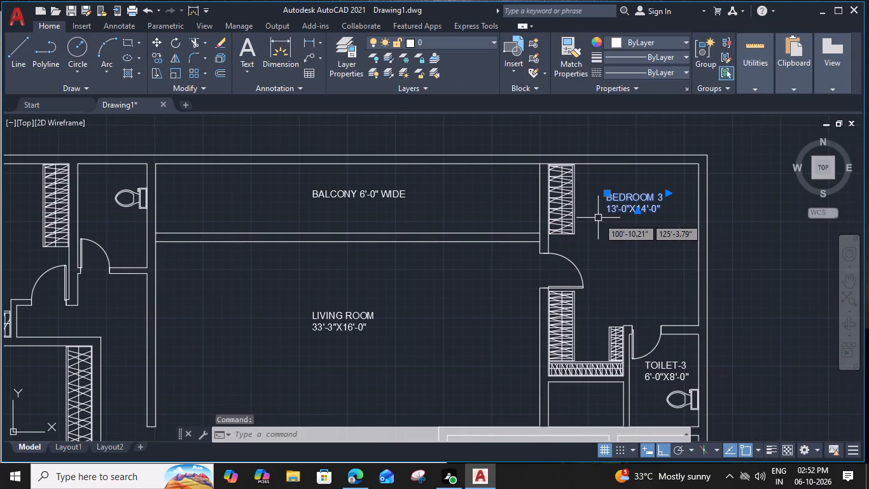
type("M")
key("space")
left_click(605, 209)
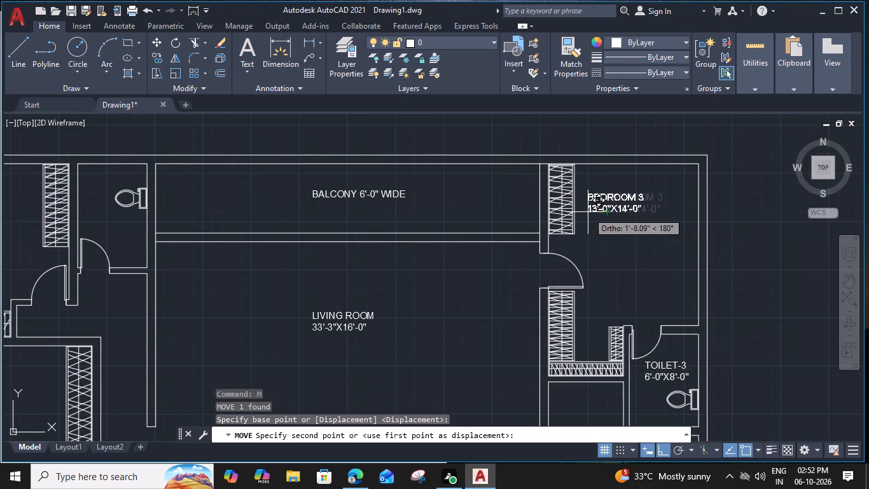
left_click(588, 212)
Copy the TOILET-3 label into the toilet between Bedroom 2 and the north balcony.
scroll(588, 220, "down", 2)
middle_click_drag(548, 258, 567, 251)
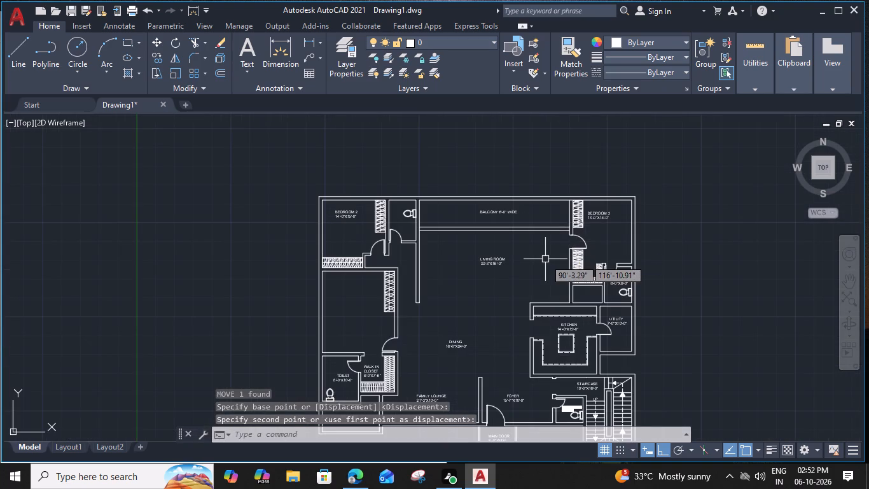
middle_click_drag(567, 251, 632, 230)
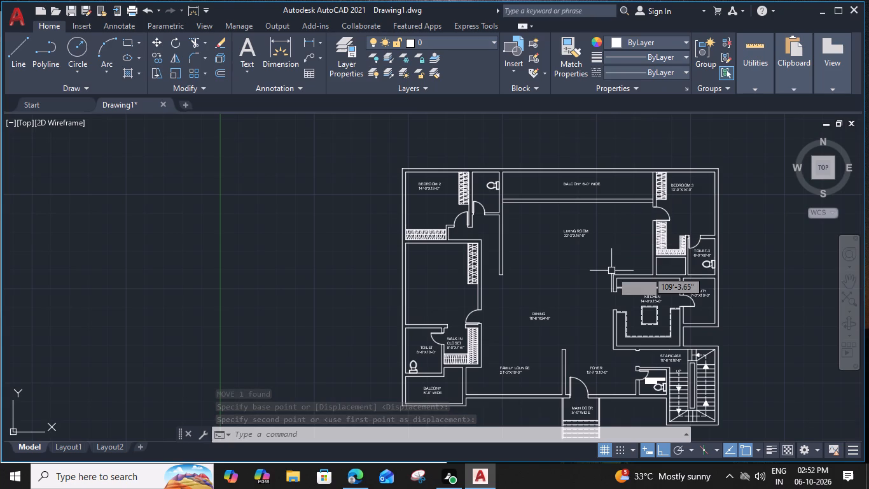
scroll(699, 253, "up", 1)
left_click(699, 253)
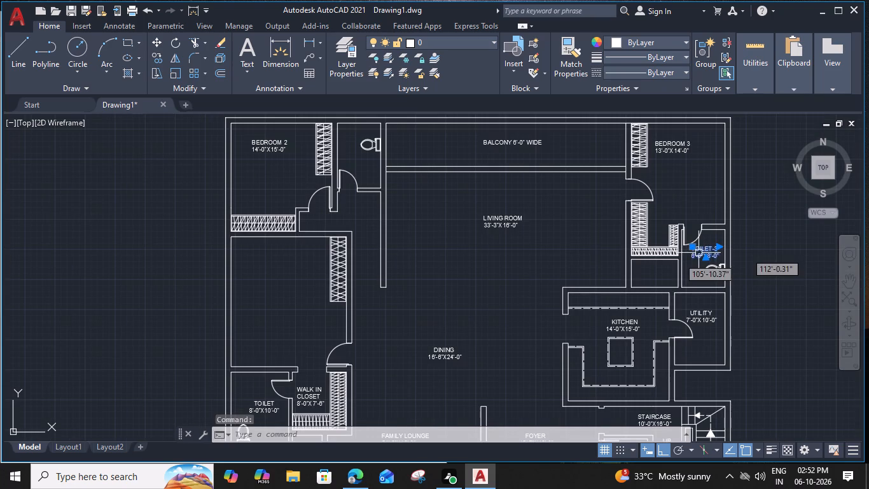
type("CO")
key("space")
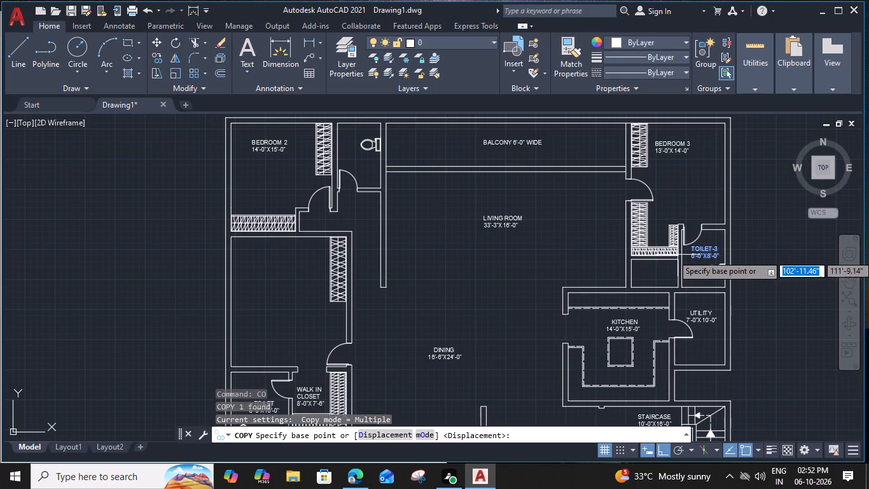
scroll(679, 253, "up", 1)
left_click(684, 254)
scroll(617, 255, "down", 1)
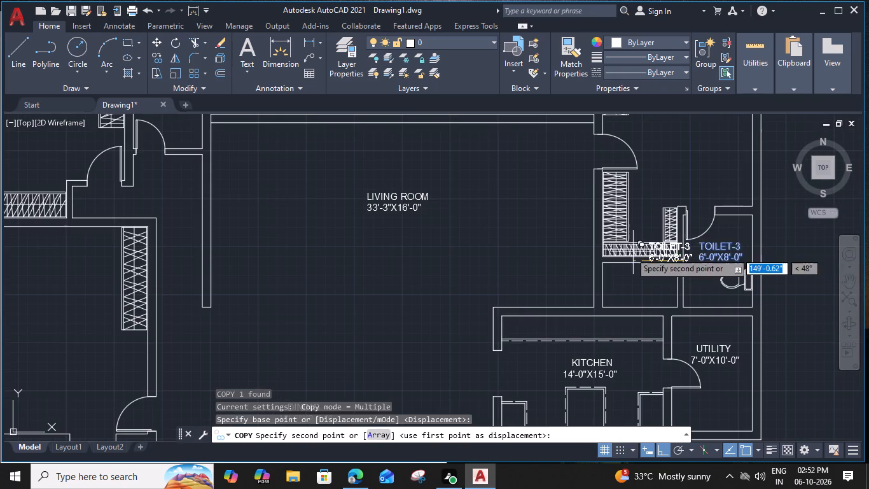
scroll(627, 253, "down", 1)
middle_click_drag(528, 252, 606, 262)
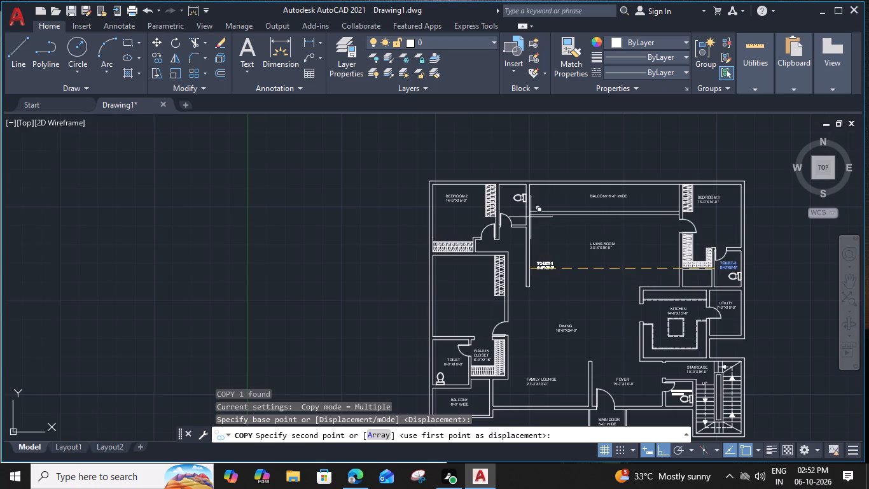
scroll(504, 211, "up", 2)
left_click(491, 203)
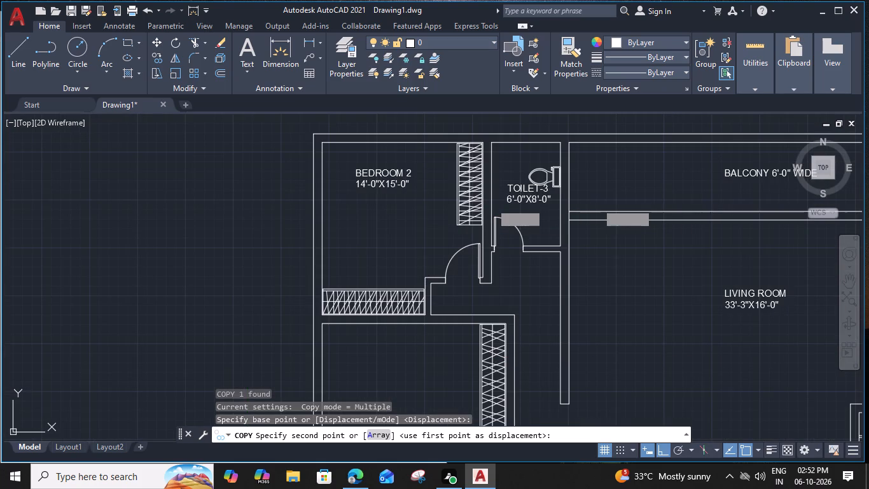
key("Escape")
Move the copied toilet label beside Bedroom 2 straight west about 9 inches.
middle_click_drag(516, 212, 573, 240)
scroll(571, 223, "up", 2)
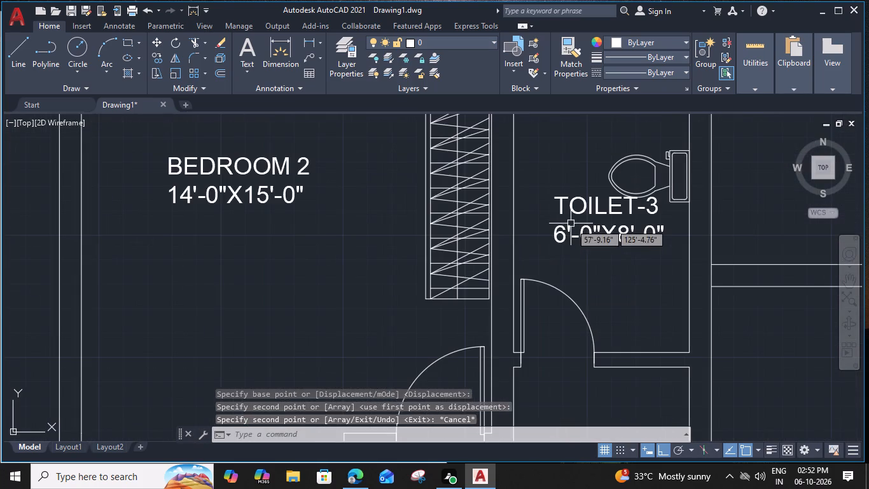
left_click(559, 231)
key("m")
key("space")
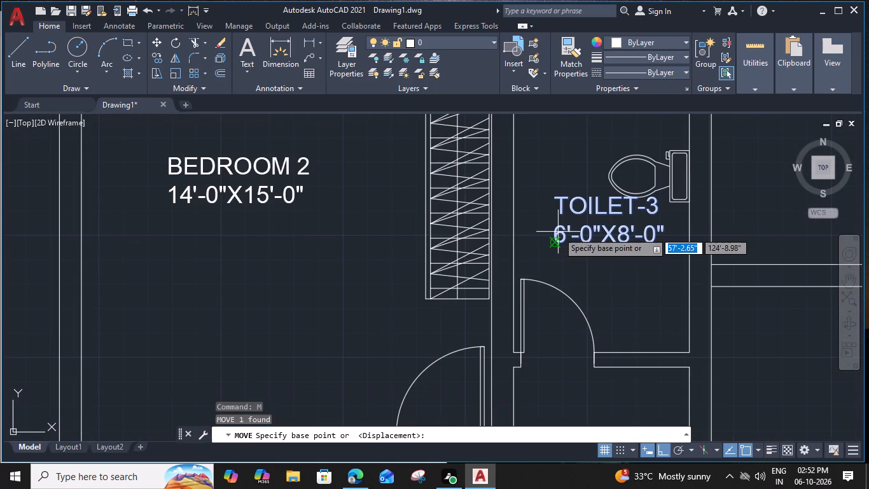
left_click(556, 243)
left_click(532, 244)
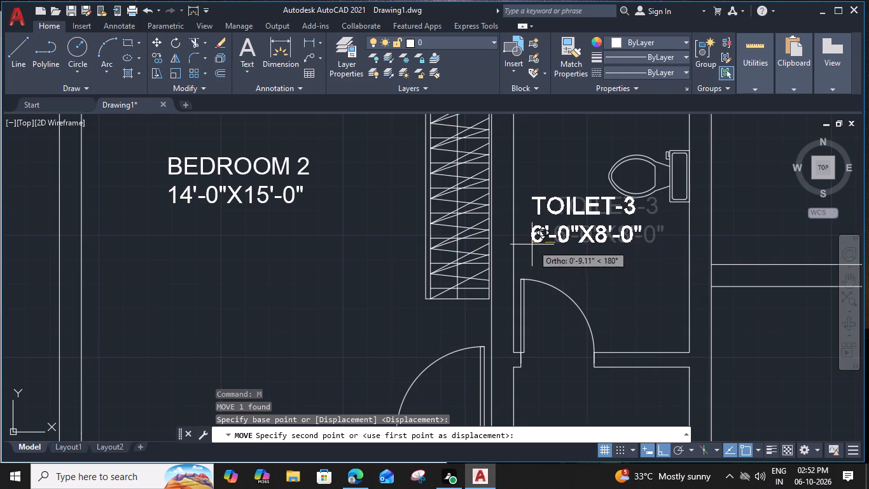
Change the copied toilet label beside Bedroom 2 to TOILET-2 with dimensions 6'-0"X9'-0".
double_click(559, 239)
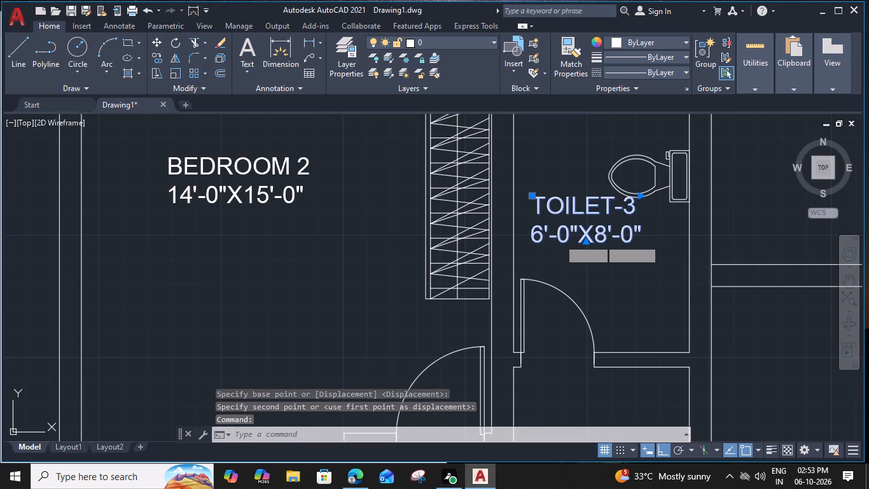
left_click_drag(632, 209, 627, 210)
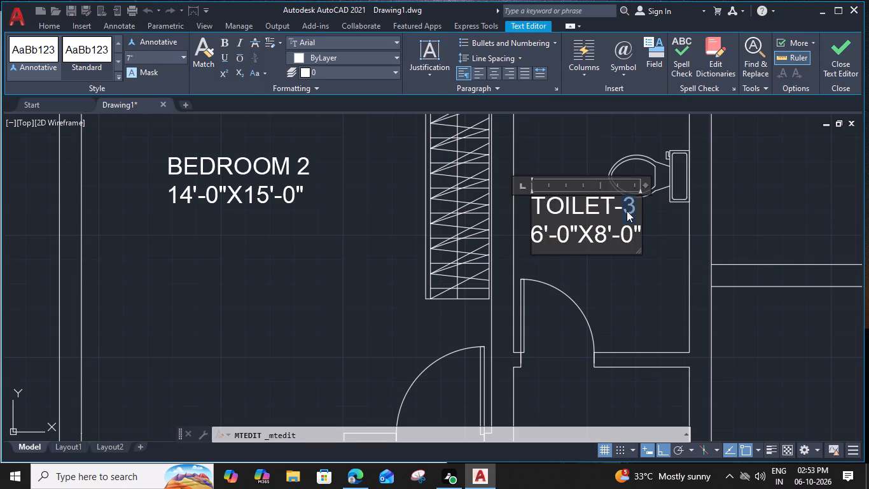
key("2")
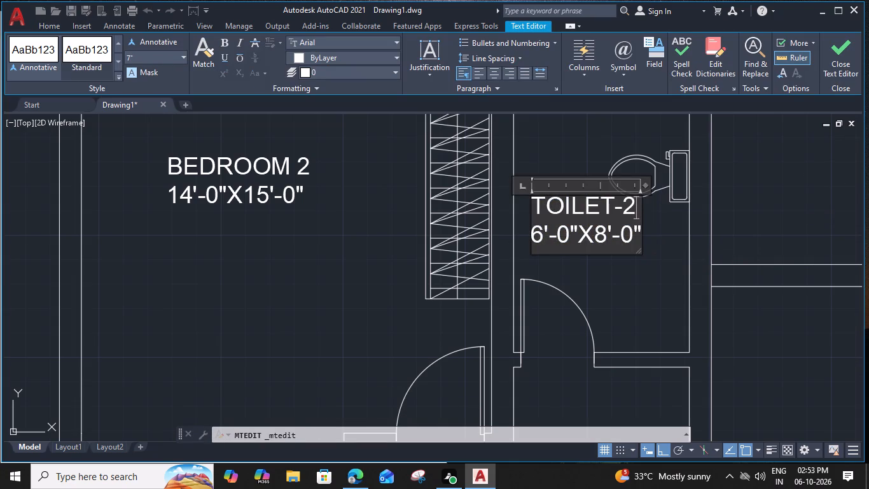
scroll(619, 236, "up", 1)
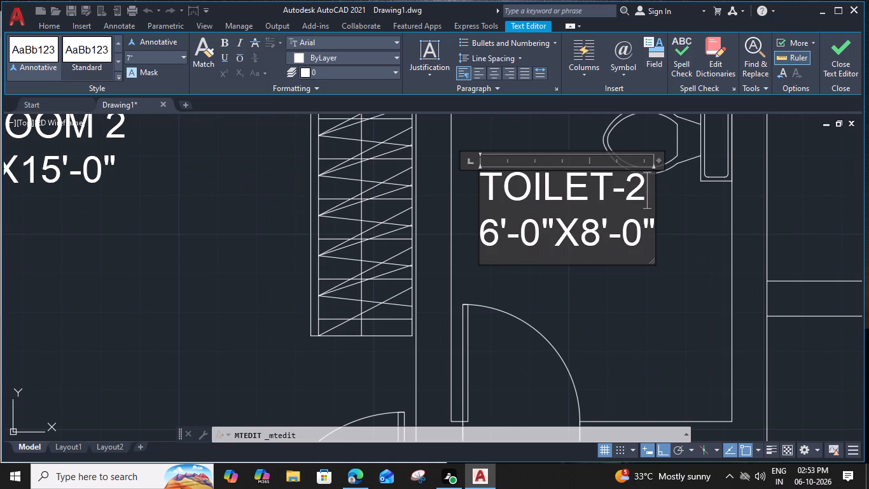
left_click_drag(599, 237, 588, 239)
key("9")
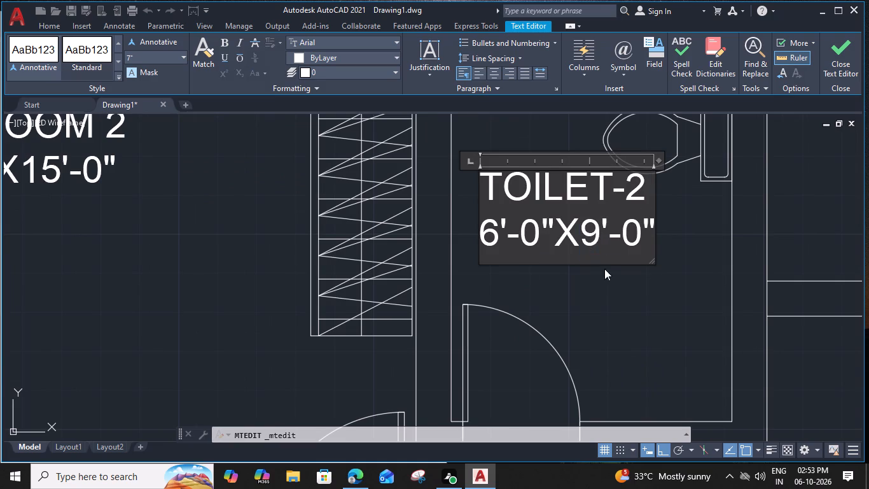
left_click(610, 280)
Move the TOILET-2 label within its room.
scroll(610, 279, "down", 2)
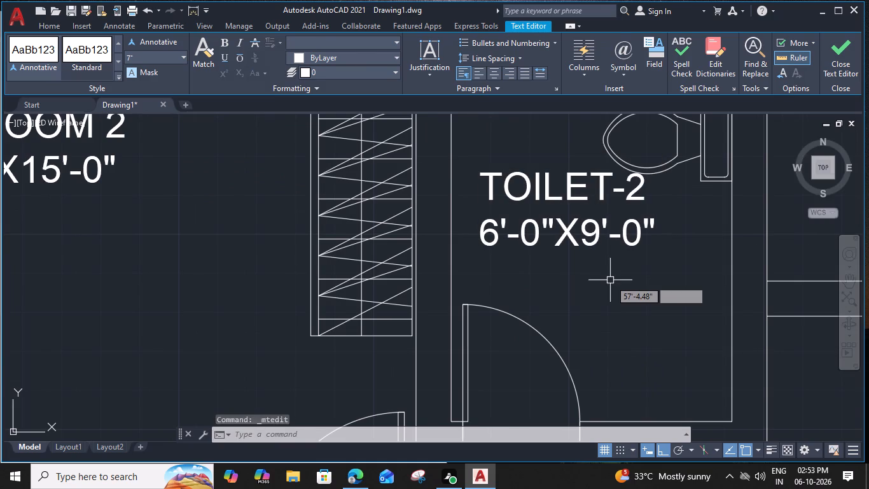
left_click(599, 252)
type("M")
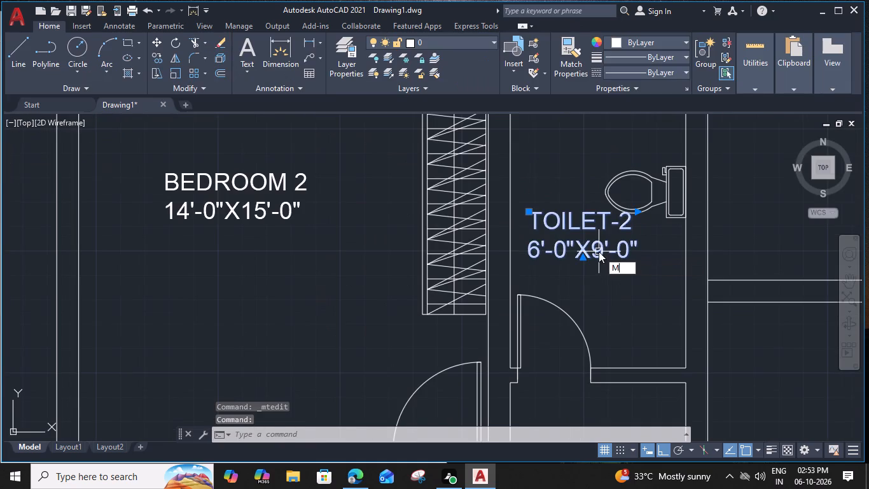
key("space")
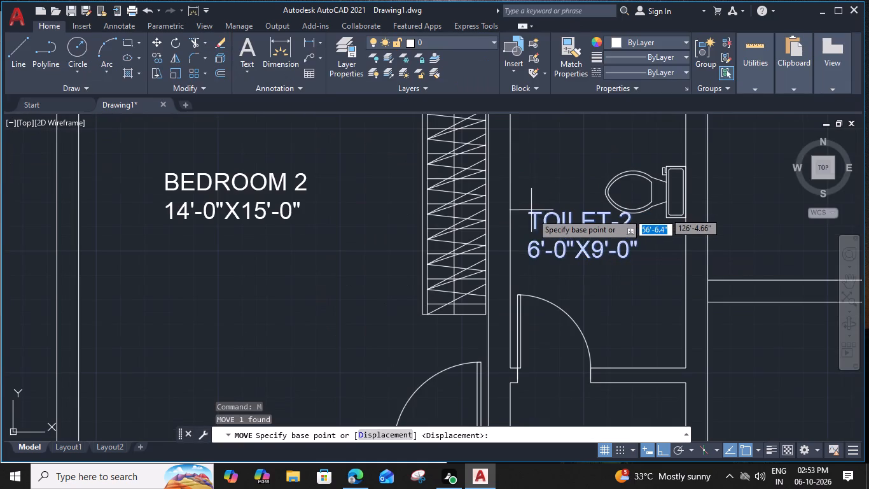
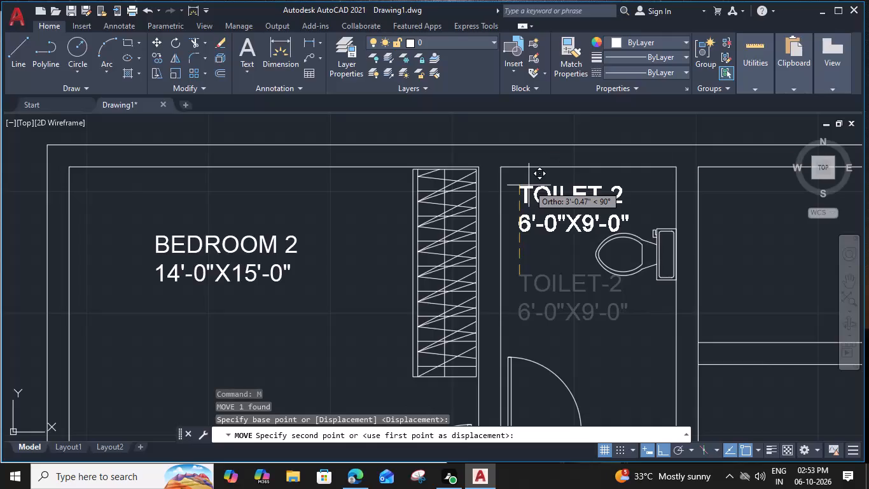
Place the TOILET-2 label about 3'-1.5" straight north of its original spot, clear of the toilet fixture.
left_click(520, 183)
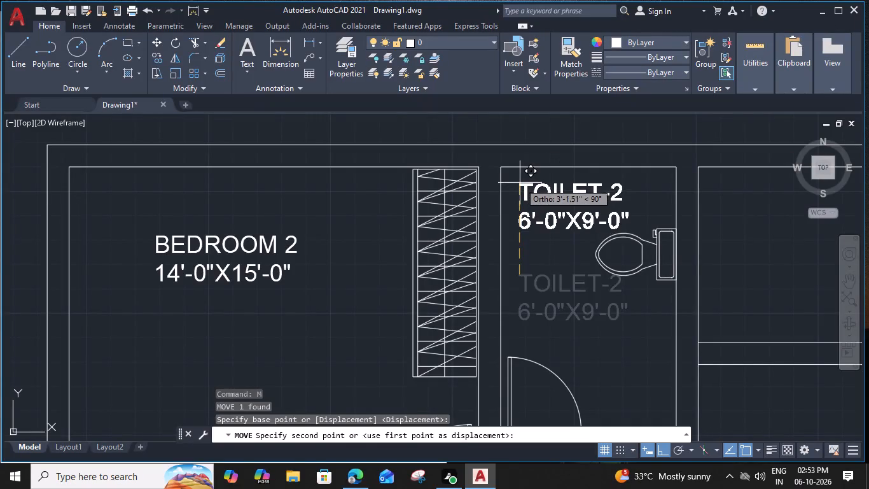
Move the BEDROOM 2 label straight south within its room, toward the wardrobe on the south wall.
scroll(543, 262, "down", 2)
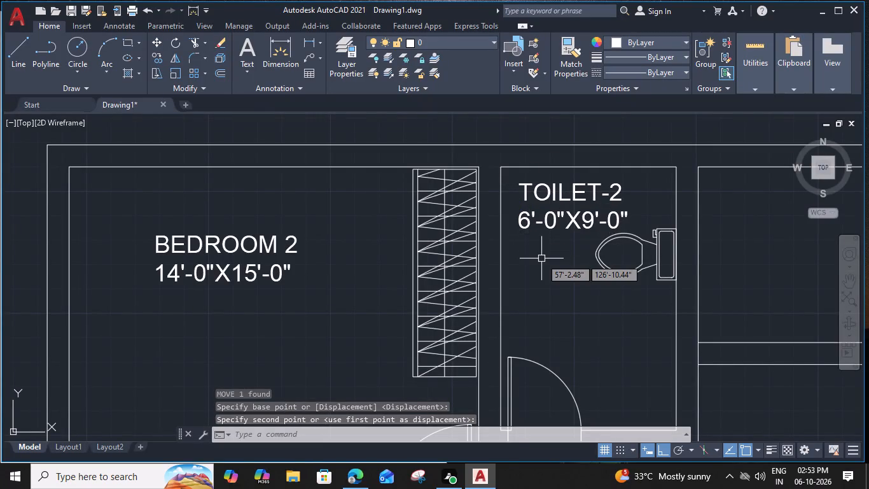
middle_click_drag(552, 259, 571, 182)
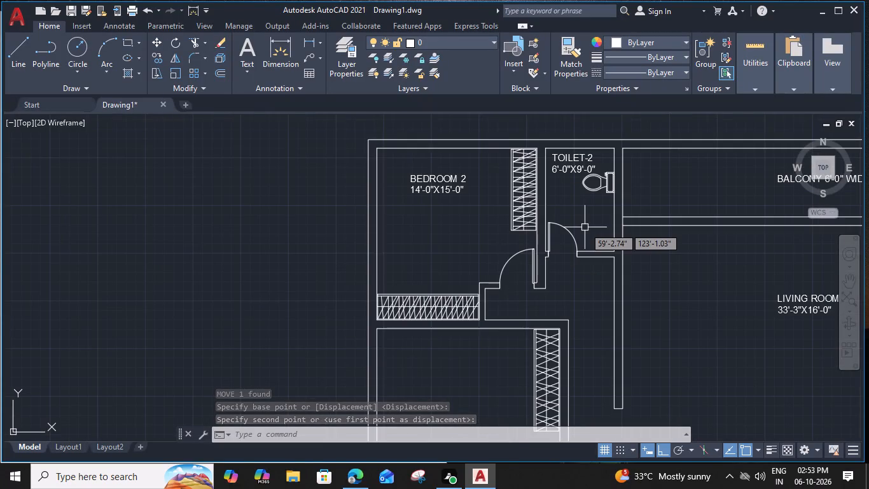
scroll(587, 229, "down", 1)
middle_click_drag(644, 251, 645, 251)
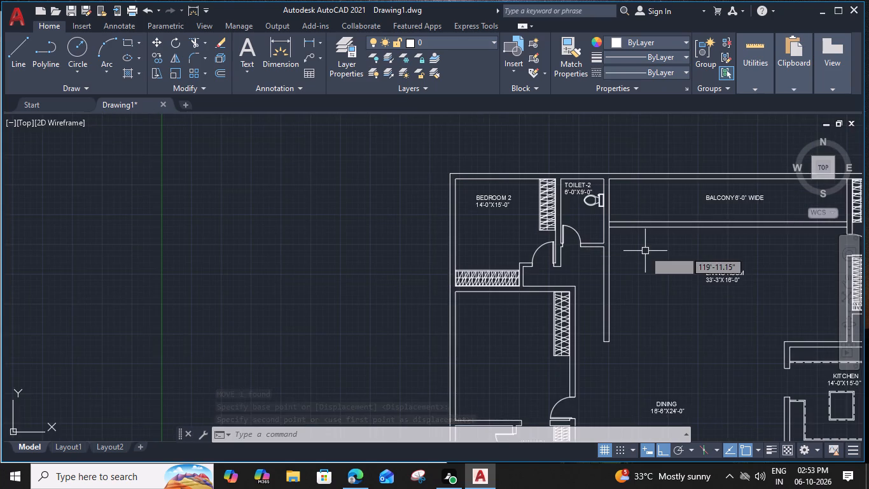
middle_click_drag(645, 251, 628, 215)
middle_click_drag(601, 295, 604, 276)
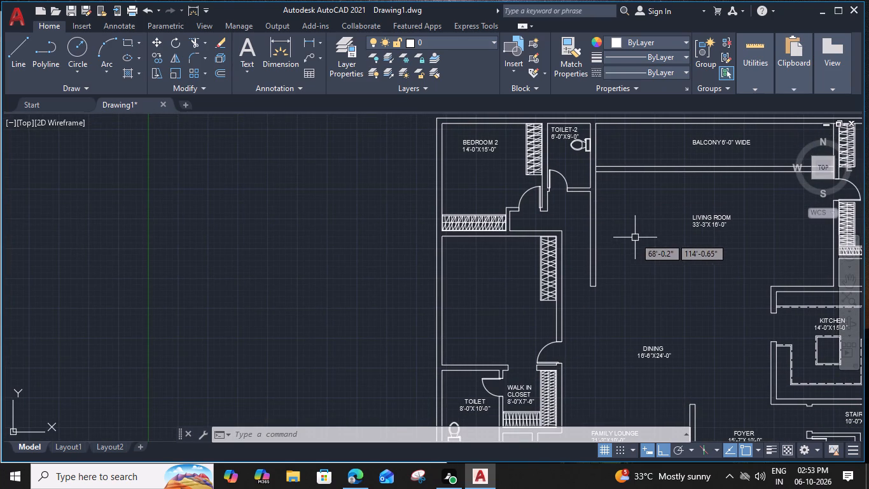
middle_click_drag(518, 244, 630, 289)
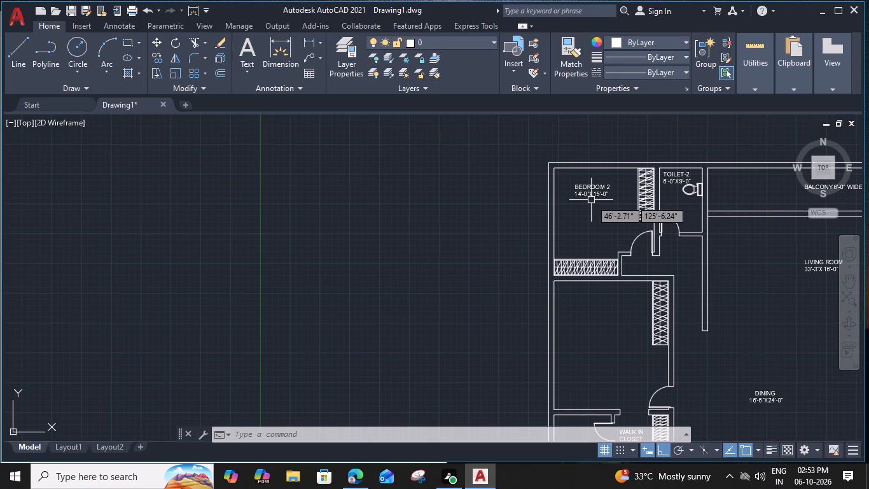
left_click(590, 194)
type("M")
key("space")
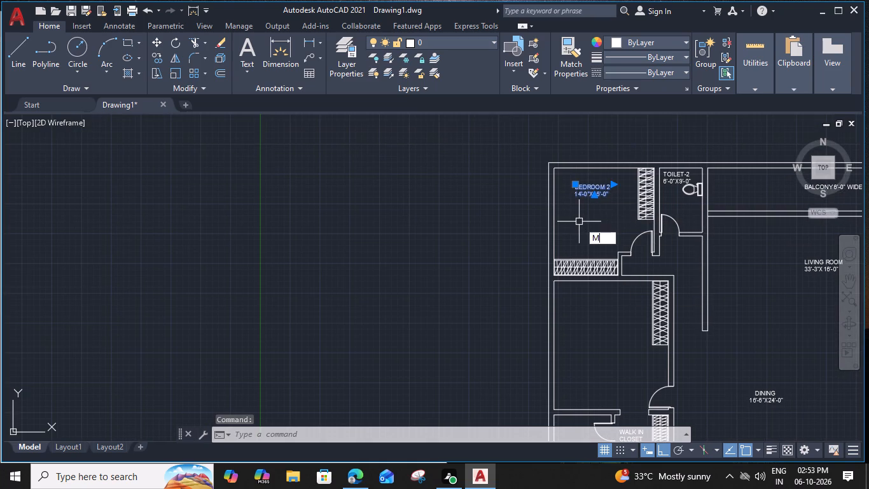
left_click(574, 187)
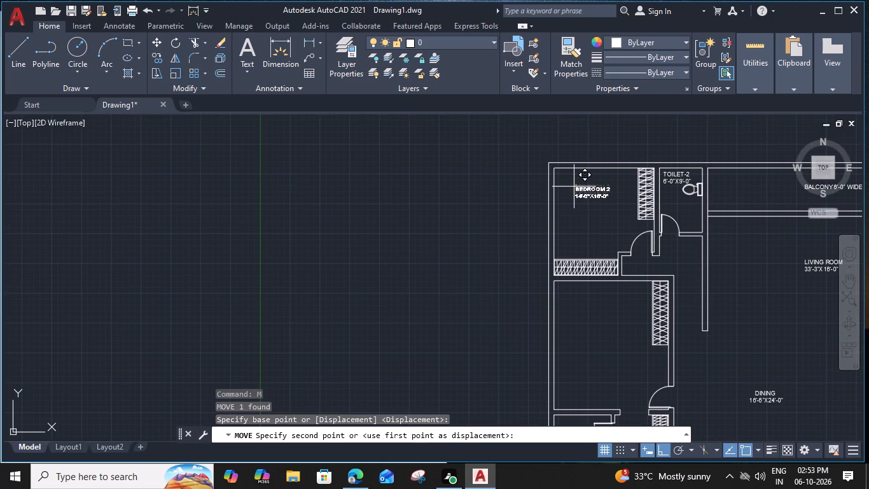
left_click(573, 234)
Move the BEDROOM 2 label about 1'-4" straight west.
scroll(578, 240, "up", 2)
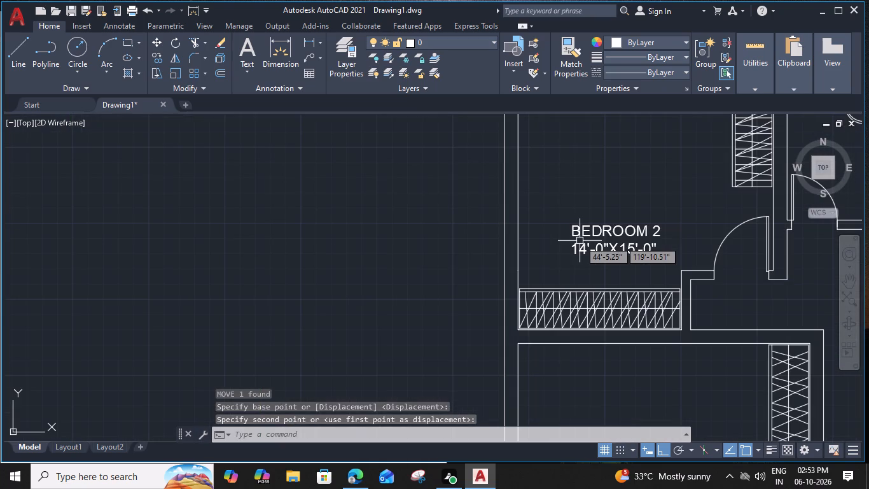
left_click(578, 237)
type("M")
key("space")
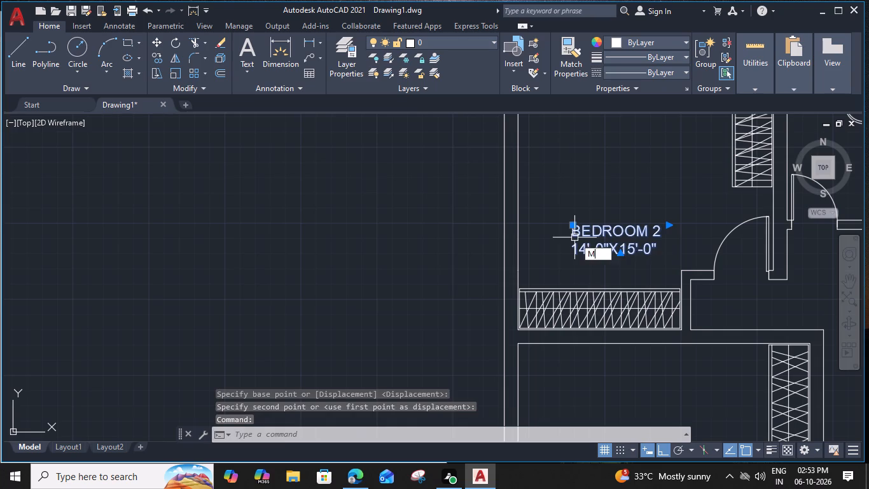
left_click(572, 226)
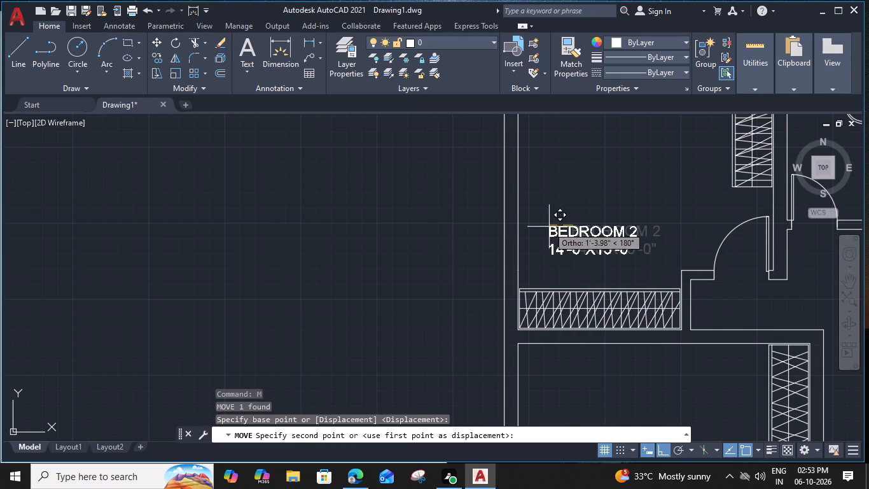
left_click(547, 227)
Insert the Bed - Queen block from the DesignCenter Home - Space Planner blocks into the passage just south of TOILET-2.
scroll(627, 202, "down", 1)
middle_click_drag(629, 204, 630, 216)
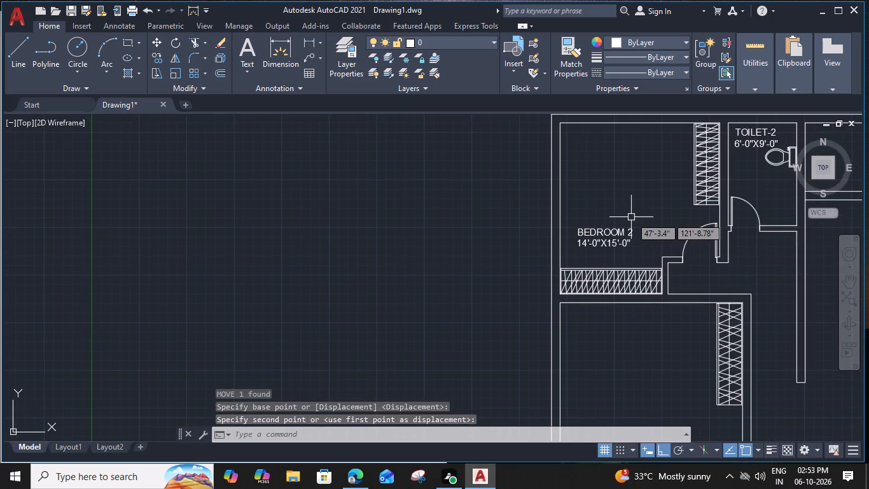
key("ctrl+2")
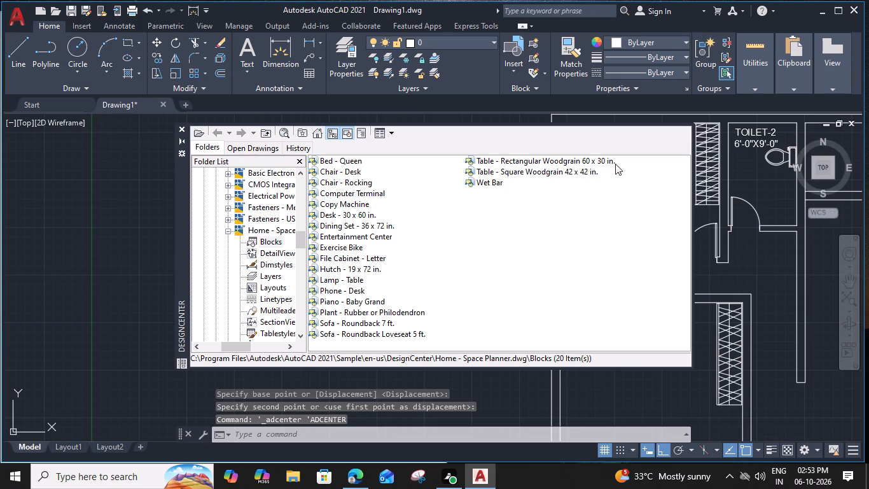
left_click(345, 160)
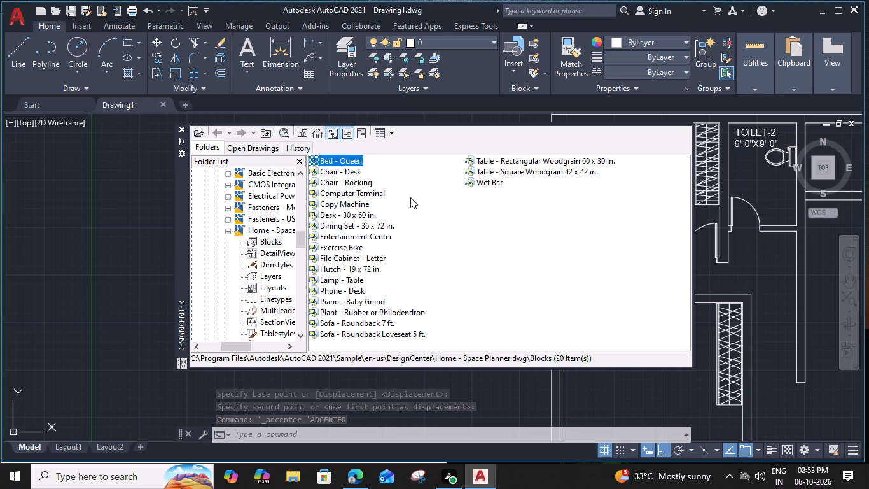
left_click_drag(354, 161, 735, 257)
key("Escape")
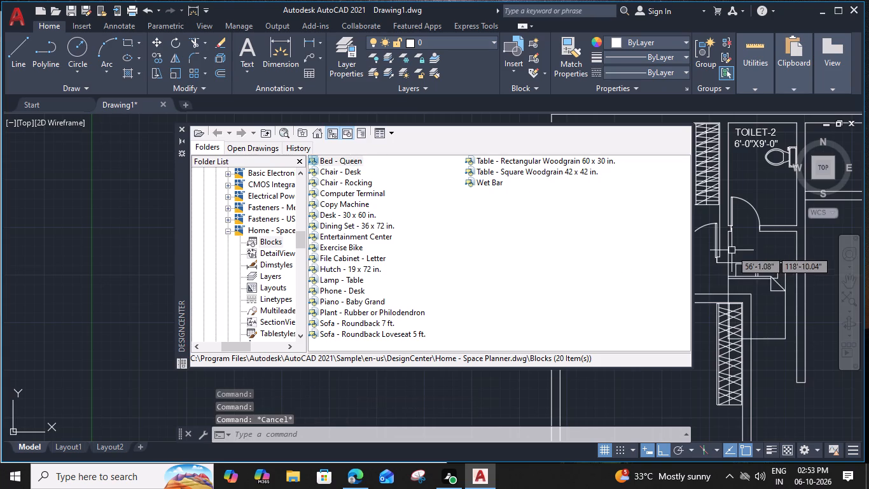
left_click(184, 126)
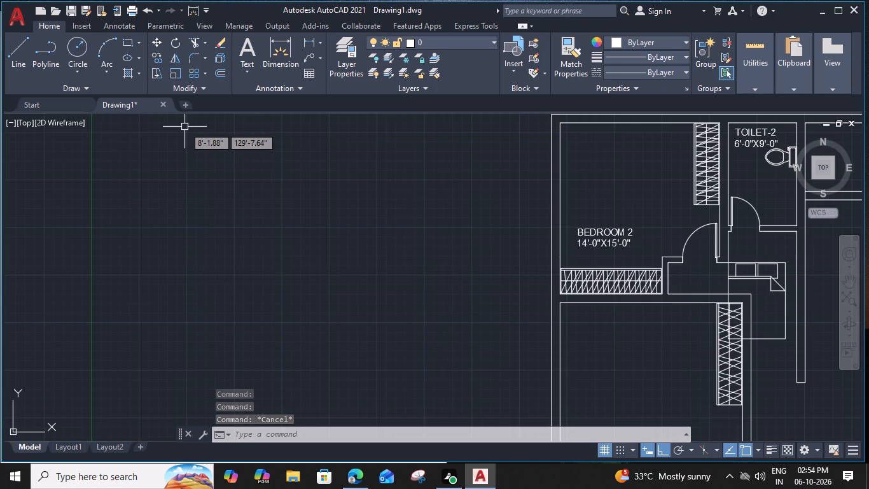
Move the queen bed from the passage into the northern part of Bedroom 2 by its northwest corner.
left_click(751, 265)
type("M")
key("space")
scroll(737, 263, "up", 2)
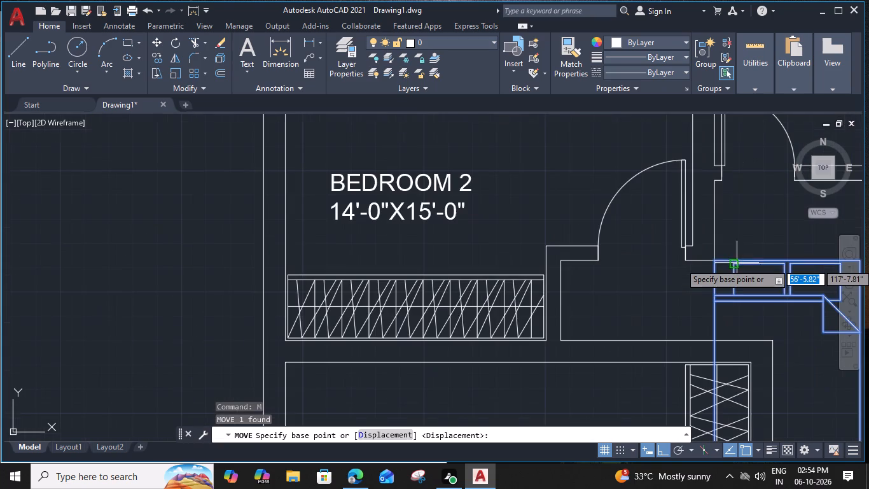
left_click(714, 261)
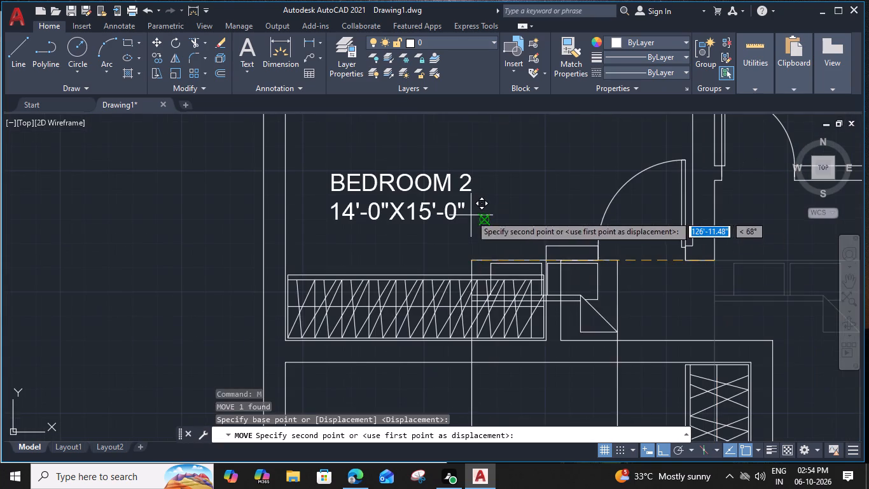
middle_click_drag(470, 215, 574, 316)
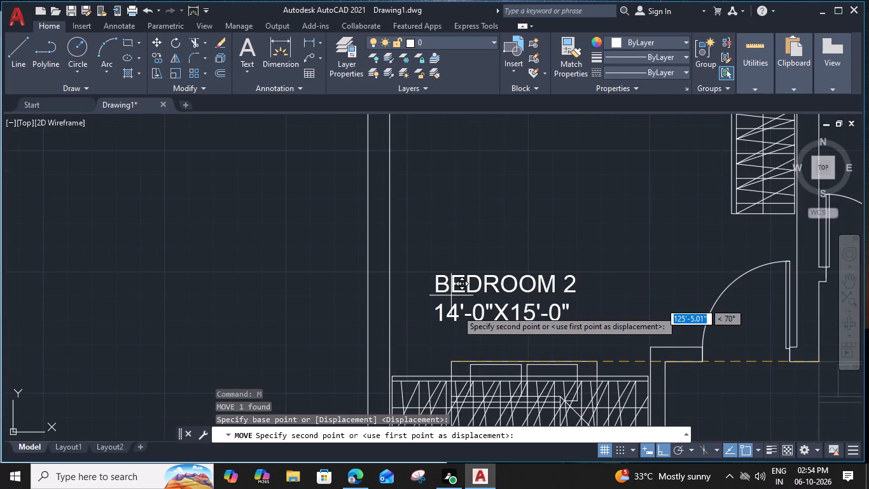
left_click(438, 346)
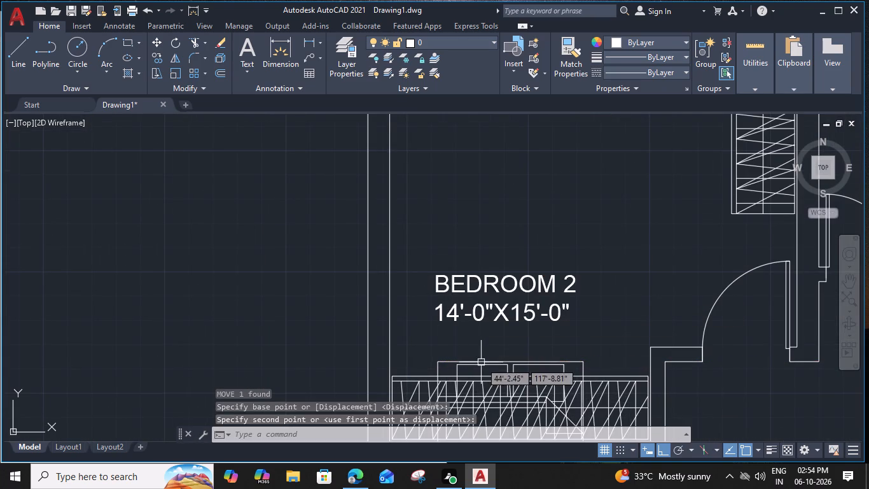
left_click(481, 362)
type("M")
key("space")
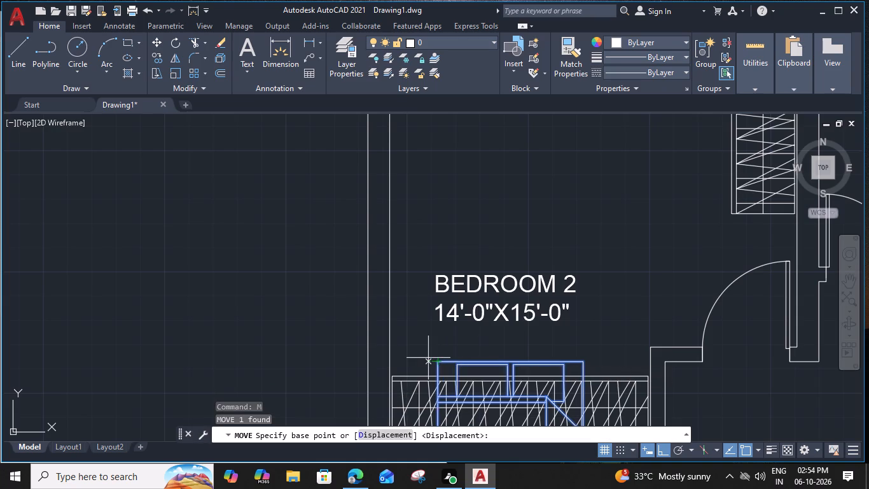
left_click(435, 359)
middle_click_drag(439, 174, 434, 229)
left_click(432, 176)
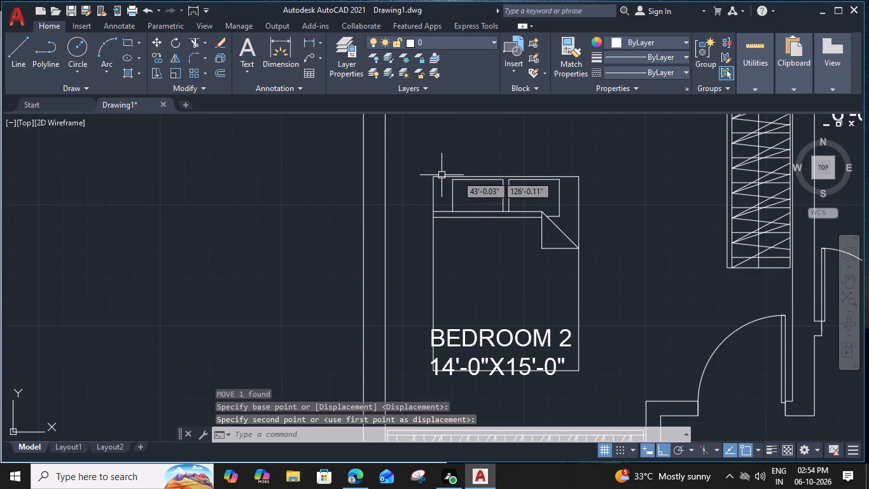
Rotate the queen bed 90° counterclockwise about its northwest corner so the pillows face the west wall.
left_click(494, 177)
type("RO")
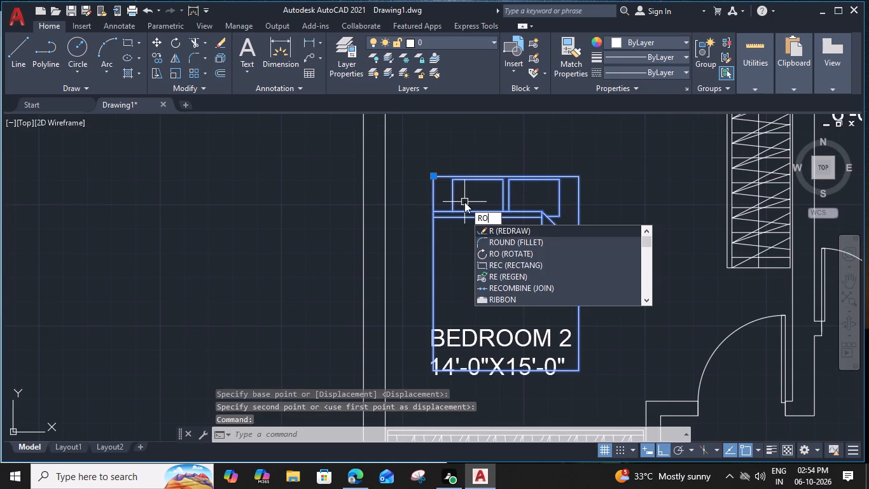
key("space")
left_click(431, 178)
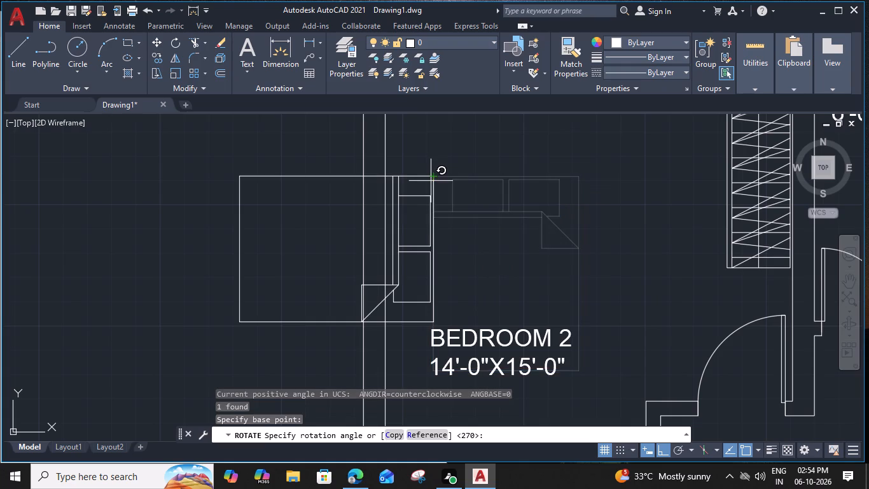
scroll(431, 155, "up", 2)
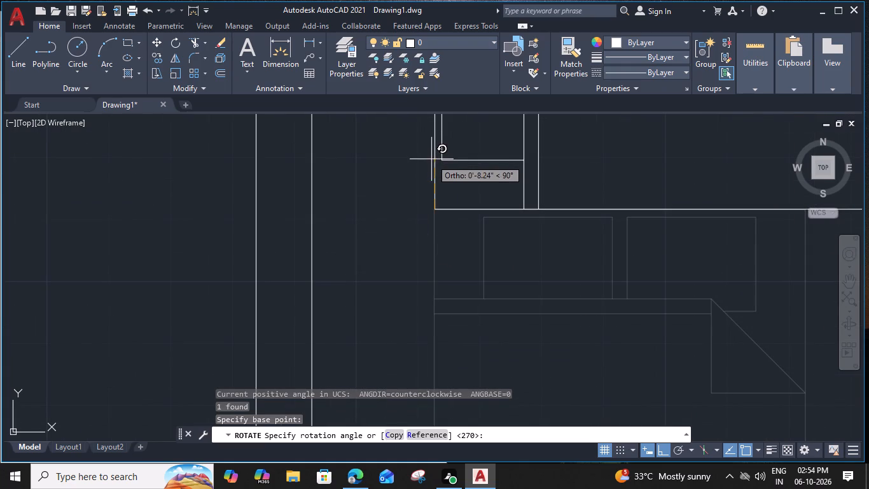
left_click(434, 167)
Move the rotated bed straight south so it lies fully inside Bedroom 2, clear of the north wall.
scroll(434, 170, "down", 2)
middle_click_drag(453, 223, 463, 230)
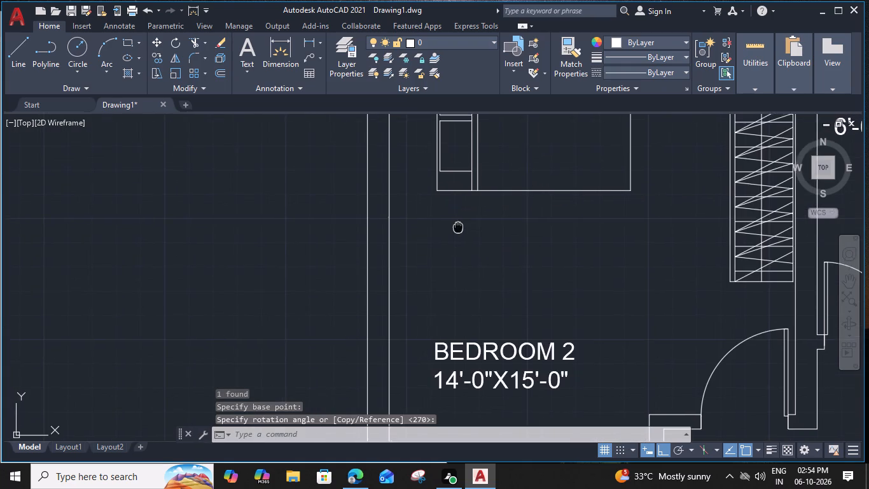
middle_click_drag(463, 230, 553, 325)
left_click(548, 285)
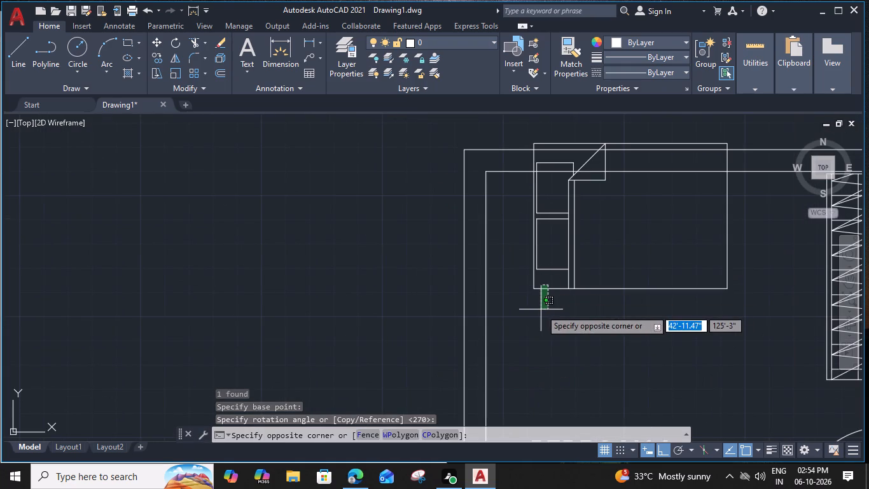
left_click(529, 312)
type("M")
key("space")
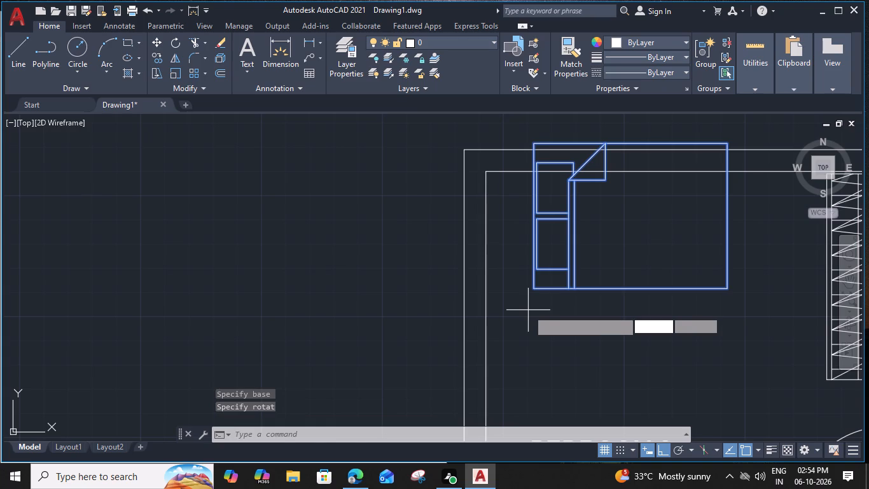
left_click(533, 291)
left_click(526, 334)
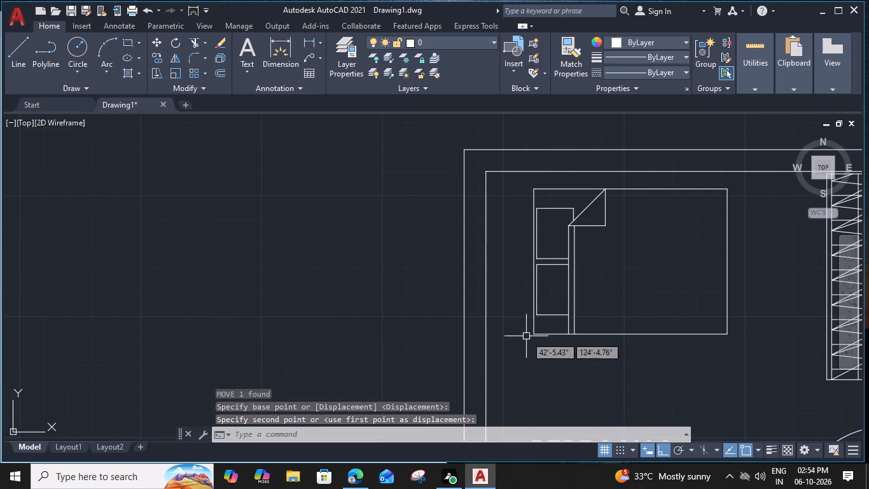
Move the bed by the midpoint of its headboard edge onto the inner face of Bedroom 2's west wall, north of the label.
scroll(528, 318, "down", 2)
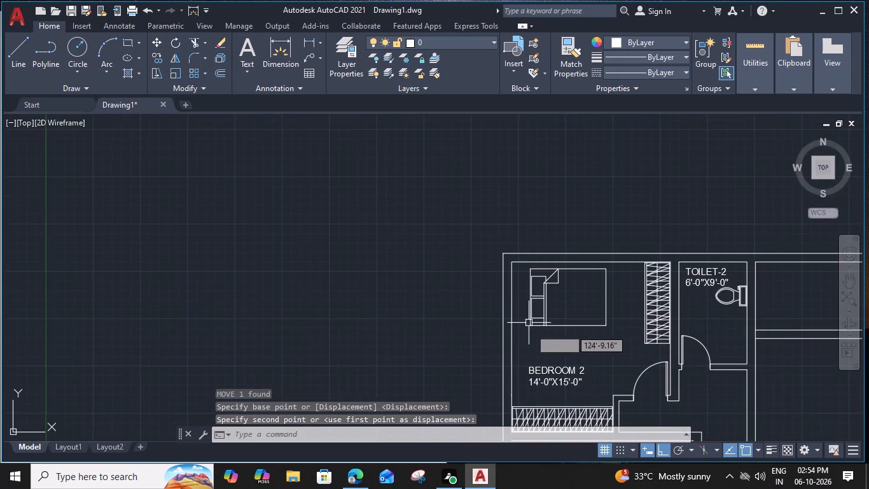
middle_click_drag(533, 331, 548, 303)
scroll(553, 288, "up", 2)
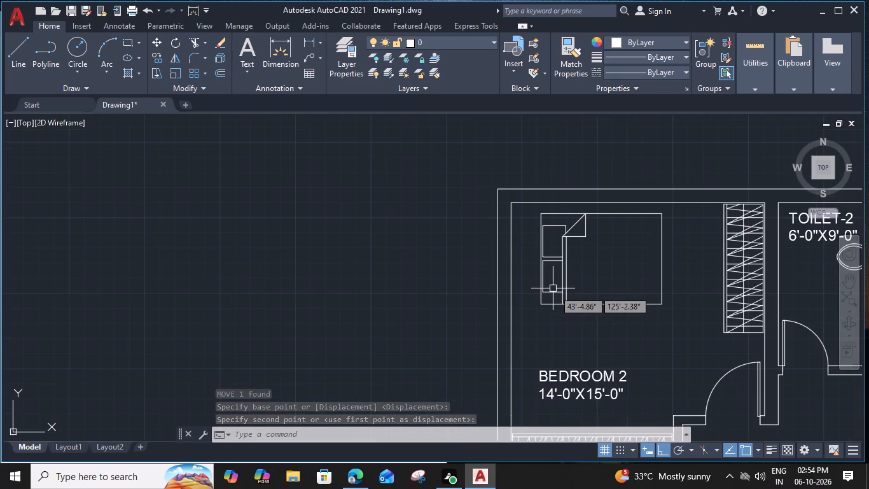
left_click(532, 291)
type("M")
key("space")
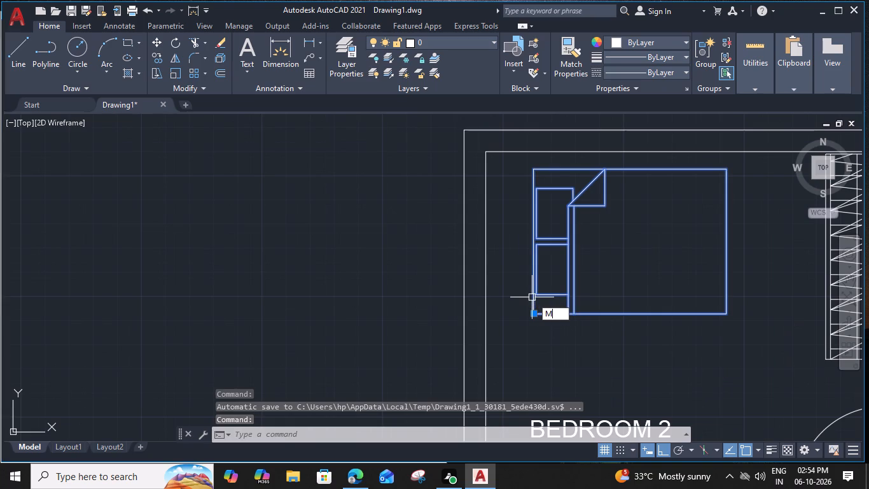
left_click(533, 241)
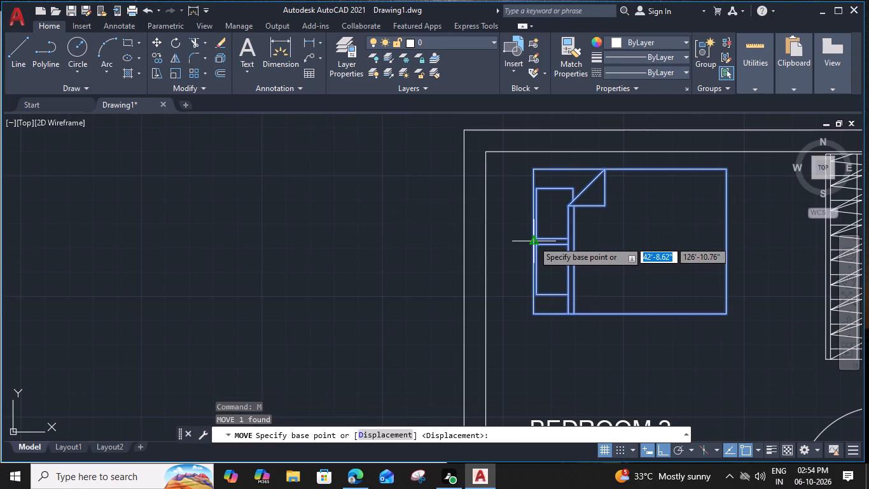
scroll(522, 294, "down", 1)
middle_click_drag(514, 304, 552, 240)
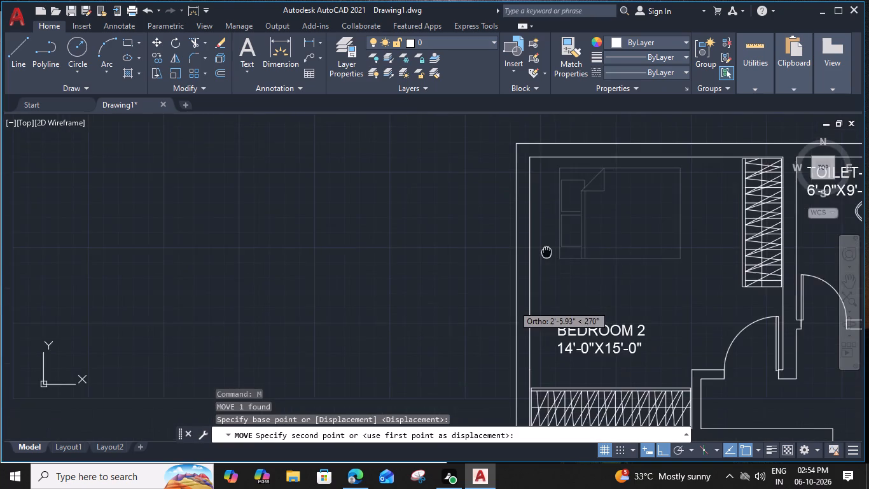
middle_click_drag(552, 240, 571, 222)
left_click(557, 230)
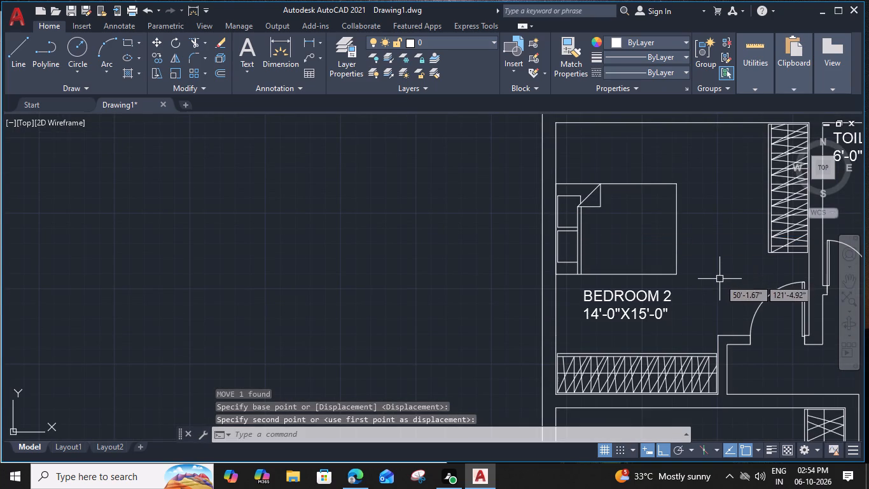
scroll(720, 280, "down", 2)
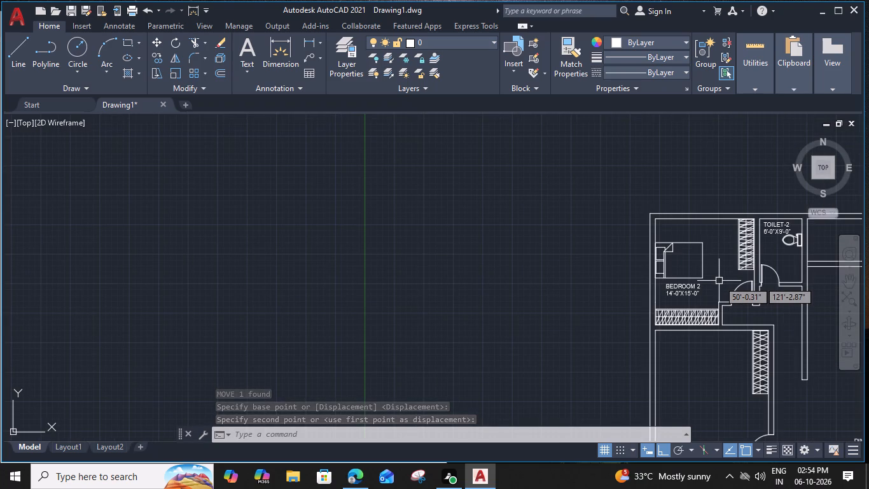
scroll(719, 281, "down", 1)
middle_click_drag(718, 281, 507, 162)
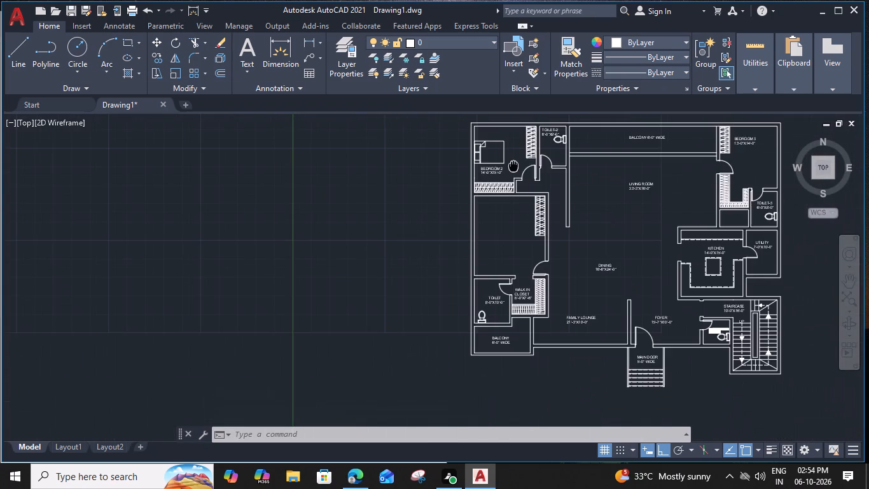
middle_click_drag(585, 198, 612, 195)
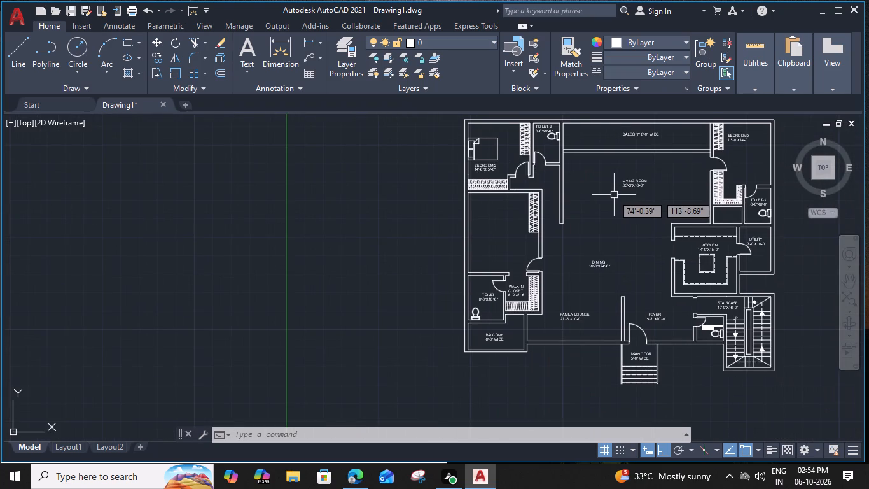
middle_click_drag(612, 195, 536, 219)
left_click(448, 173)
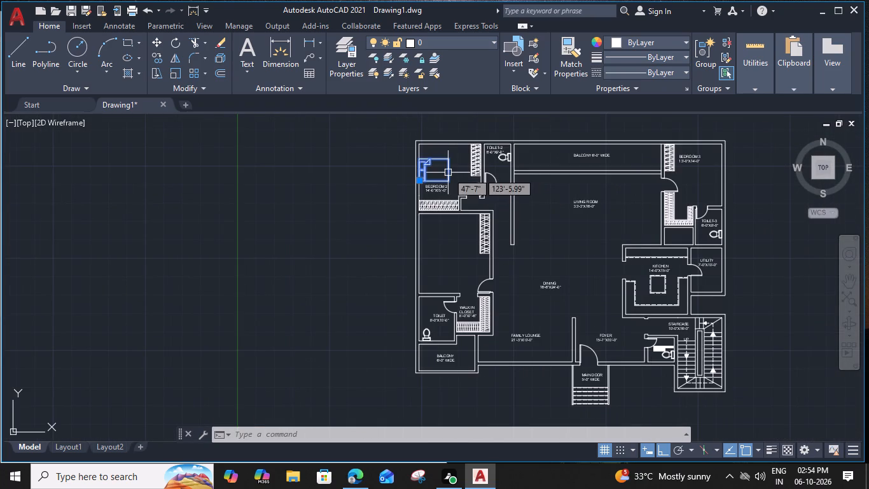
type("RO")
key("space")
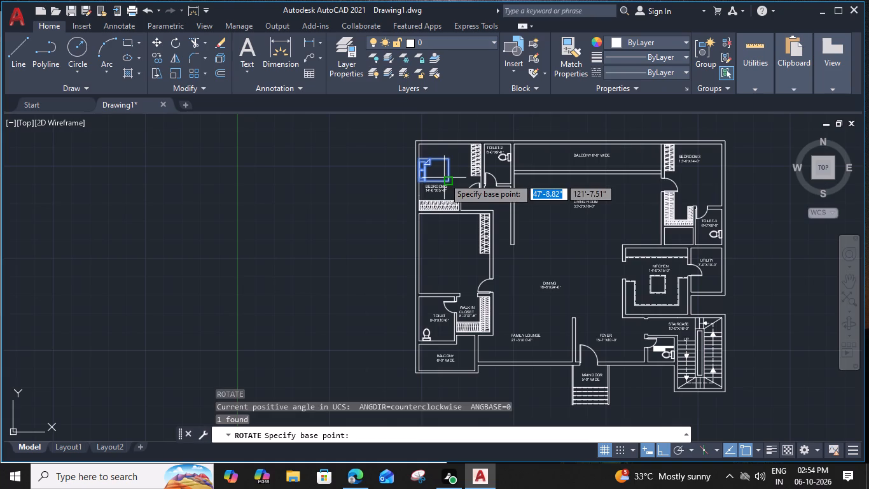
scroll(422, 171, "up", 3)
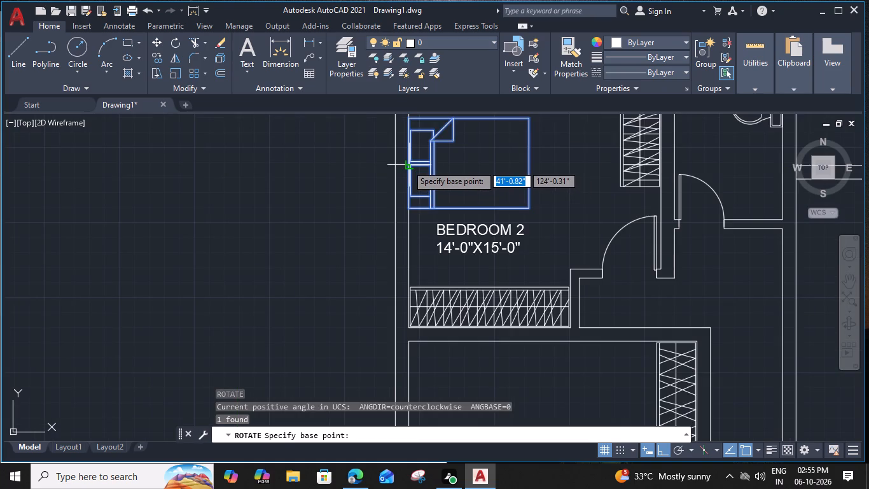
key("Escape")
Copy the queen bed from Bedroom 2 straight east into Bedroom 3, using the midpoint of its headboard edge as base point.
left_click(415, 167)
type("CO")
key("space")
left_click(408, 166)
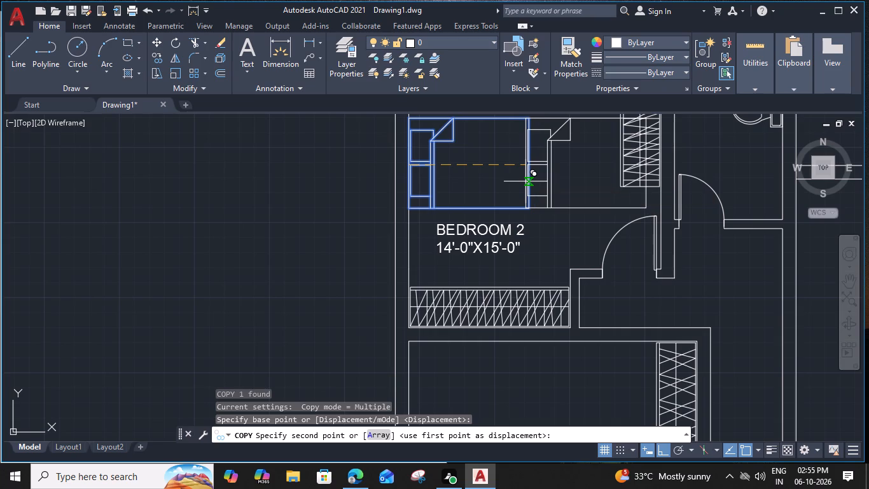
scroll(571, 194, "down", 2)
middle_click_drag(588, 193, 422, 199)
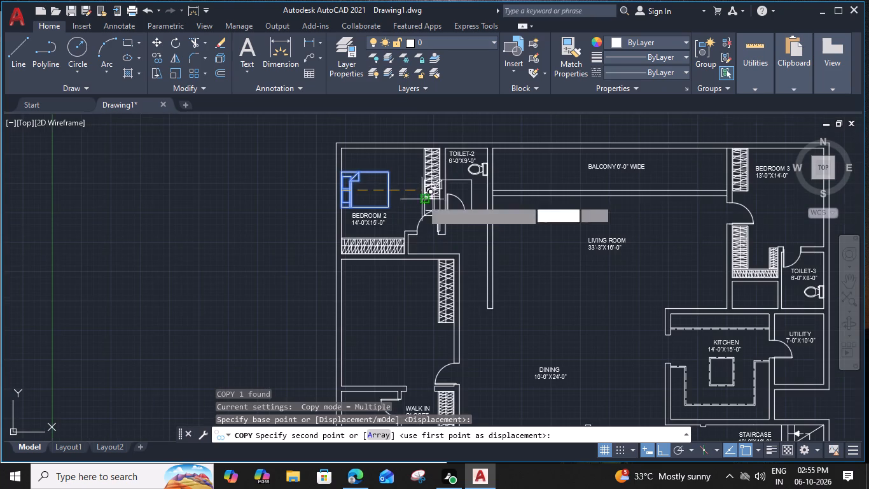
middle_click_drag(641, 194, 480, 191)
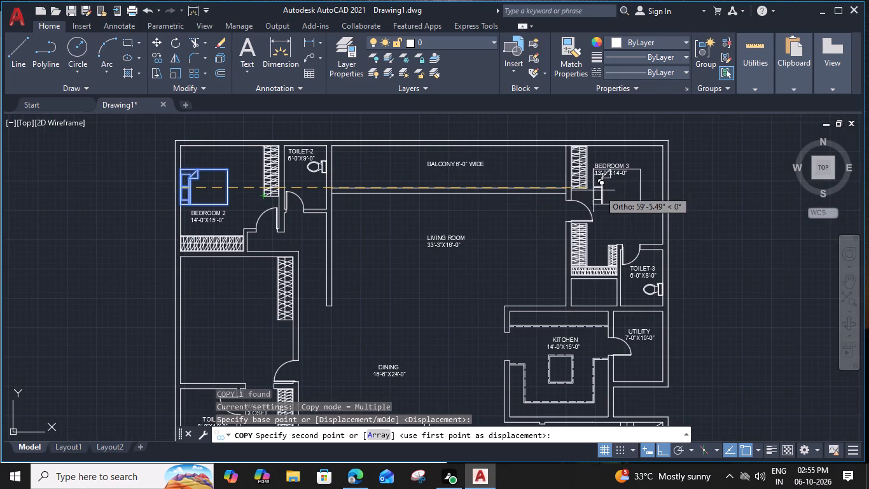
scroll(588, 193, "up", 1)
left_click(601, 192)
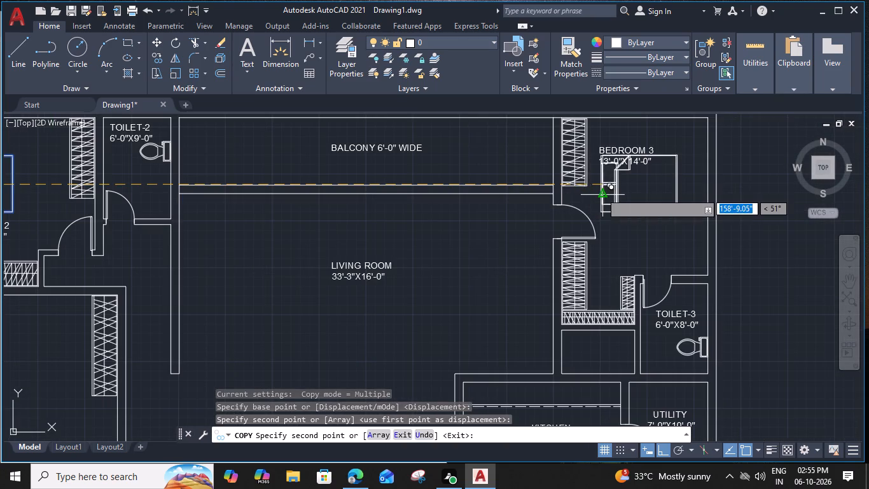
key("Escape")
Rotate the copied bed 180° about its southwest corner so the pillows face east.
left_click(601, 192)
key("r")
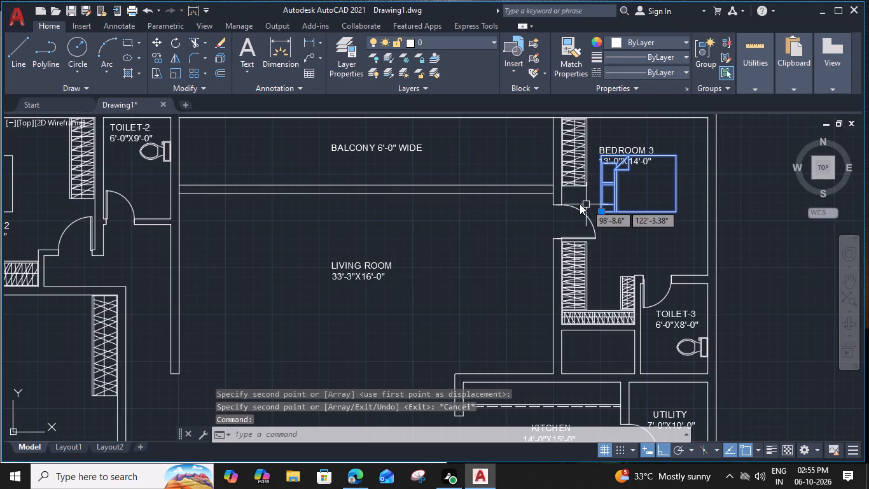
type("O")
key("space")
scroll(599, 212, "up", 2)
left_click(606, 211)
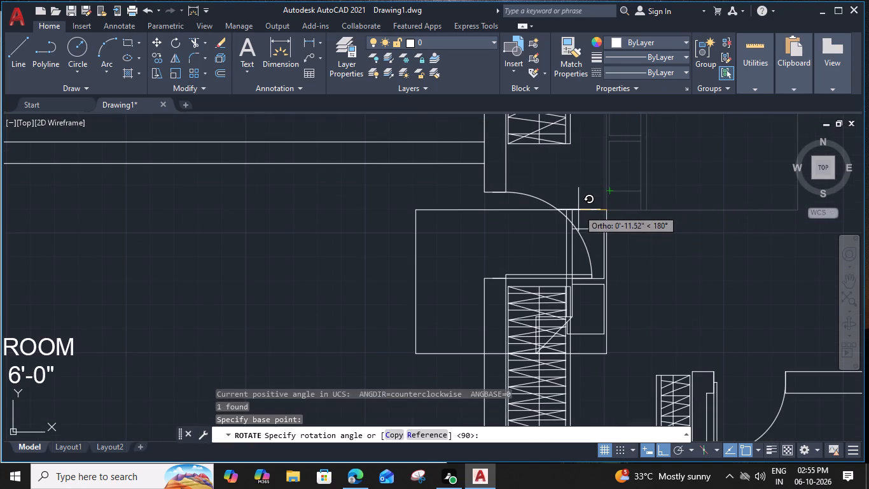
scroll(576, 209, "up", 2)
left_click(580, 211)
Move the rotated bed by the midpoint of its headboard edge onto the inner face of Bedroom 3's east wall.
scroll(580, 211, "down", 2)
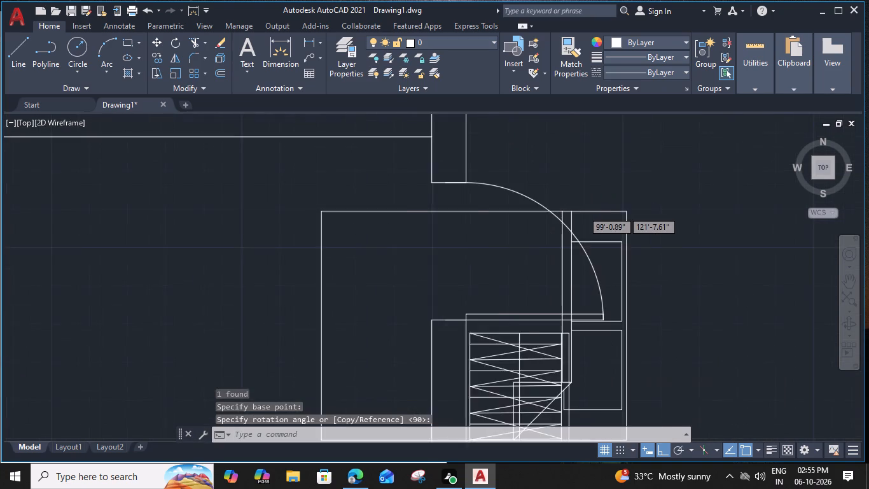
left_click(609, 219)
type("M")
key("space")
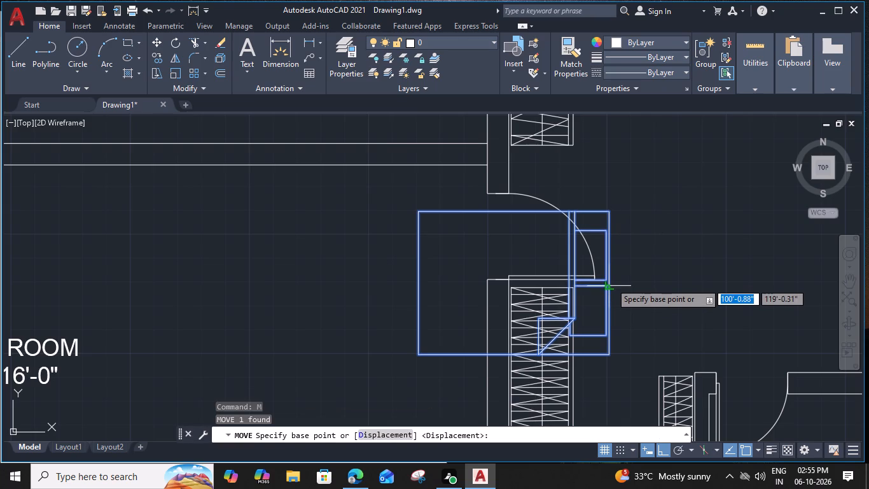
scroll(611, 282, "up", 2)
left_click(604, 286)
scroll(604, 286, "down", 4)
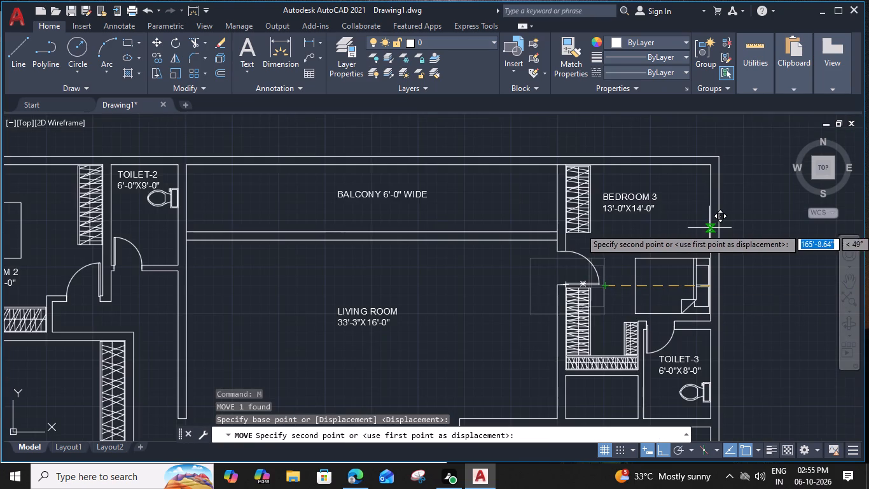
left_click(712, 239)
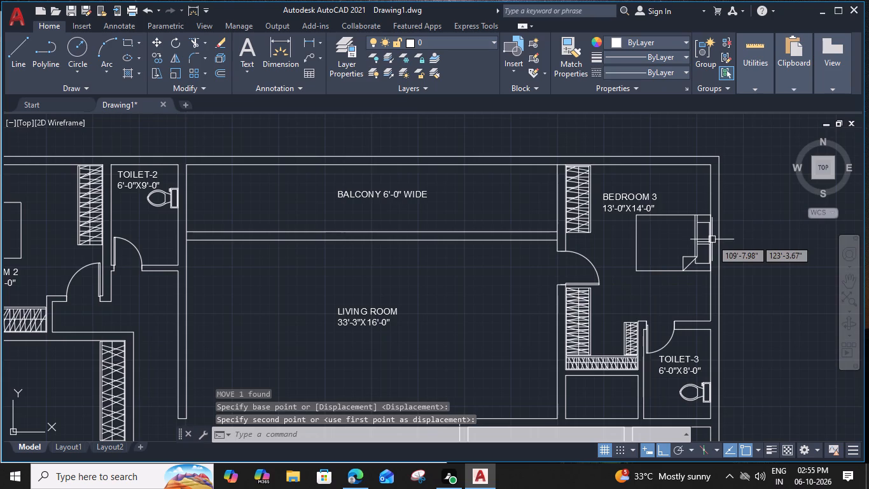
Move the Bedroom 3 label straight south by its upper-left corner, off the bed and beside the open end of the door.
scroll(634, 222, "down", 2)
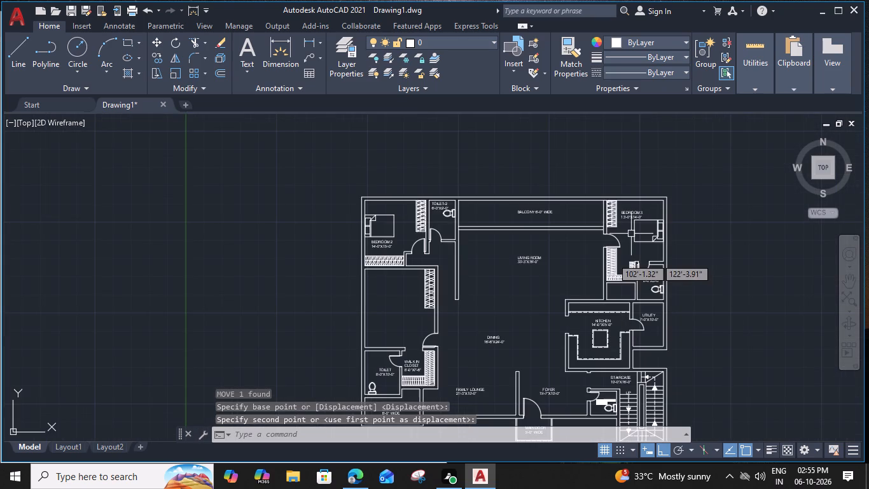
scroll(645, 215, "up", 2)
left_click(627, 214)
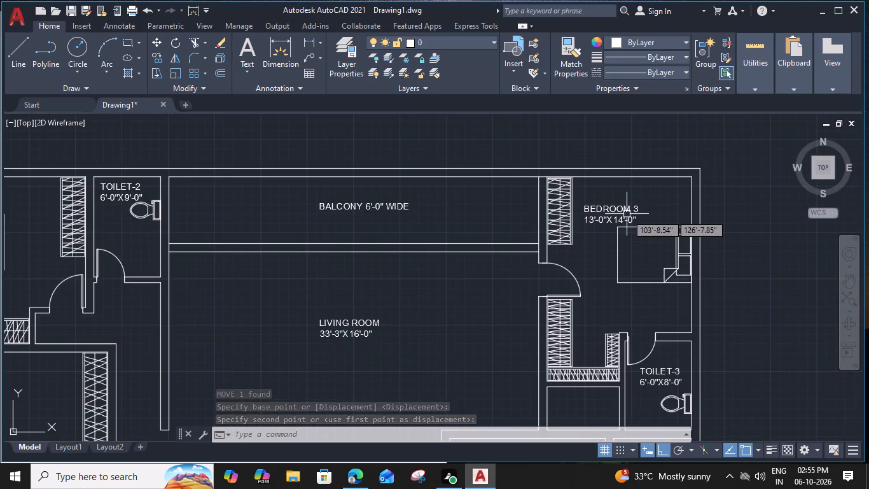
type("M")
key("space")
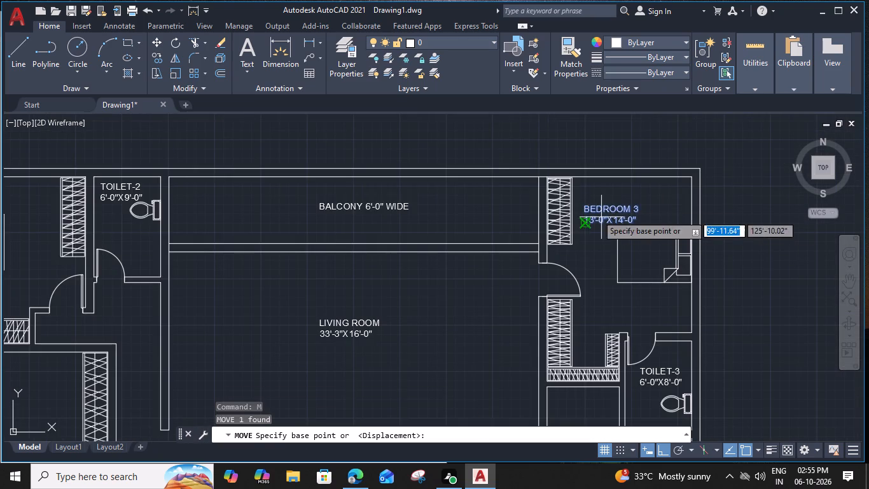
left_click(584, 206)
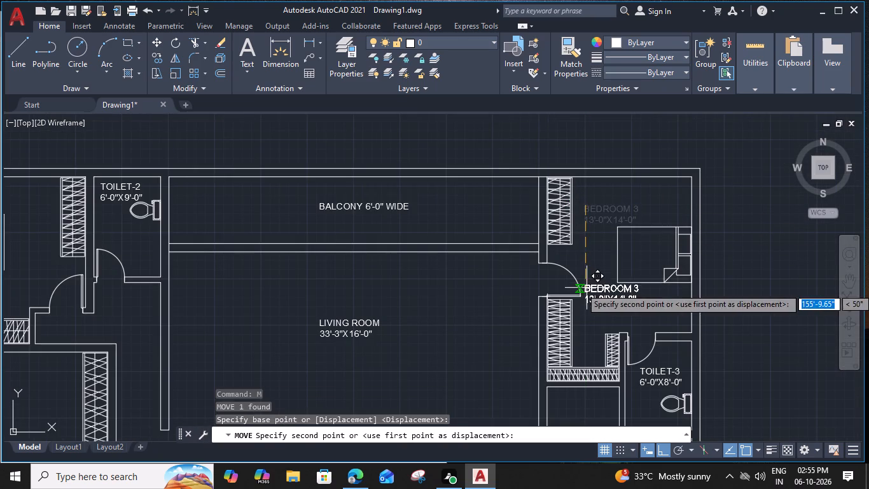
left_click(587, 299)
Rotate the Bedroom 3 label 90° counterclockwise about its upper-left corner so it reads vertically between the door and the bed.
left_click(629, 301)
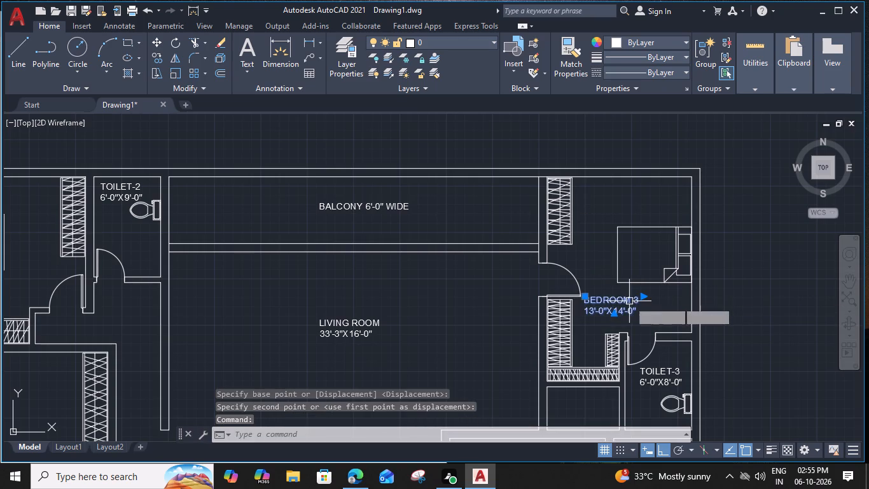
key("r")
type("O")
key("space")
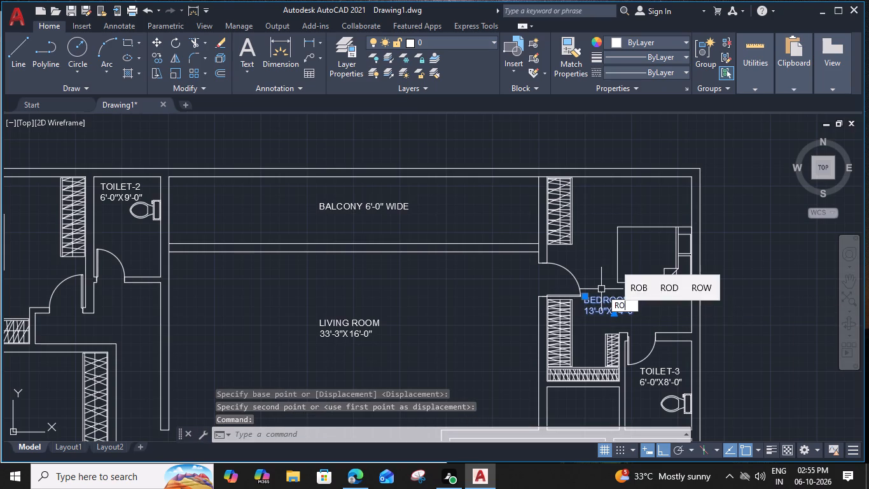
left_click(586, 295)
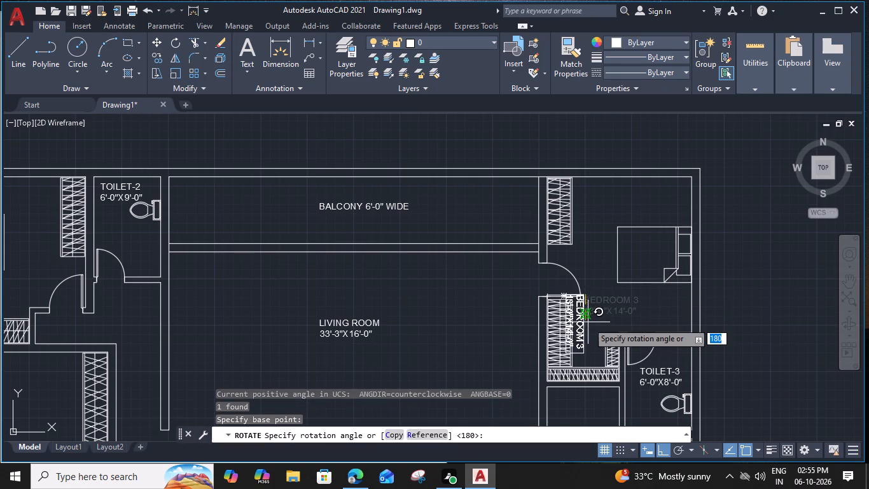
scroll(585, 247, "up", 4)
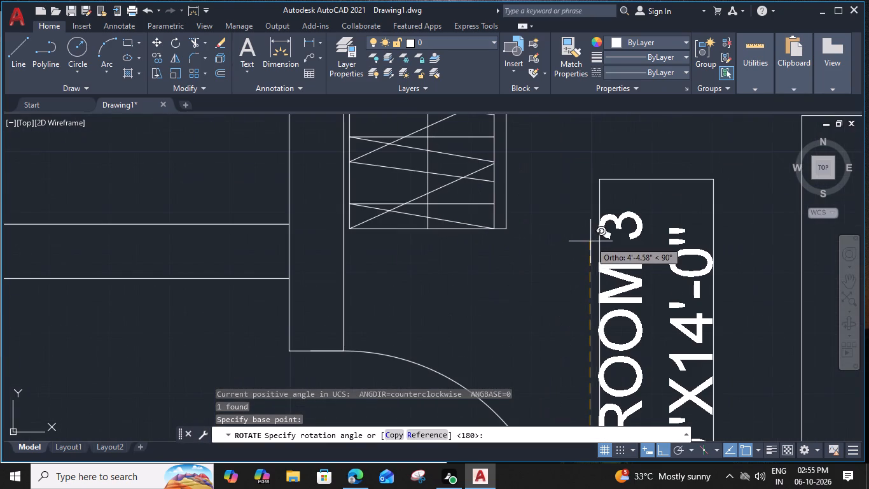
left_click(590, 241)
Move the vertical Bedroom 3 label slightly straight north, alongside the bed.
scroll(590, 241, "down", 3)
left_click(611, 267)
type("M")
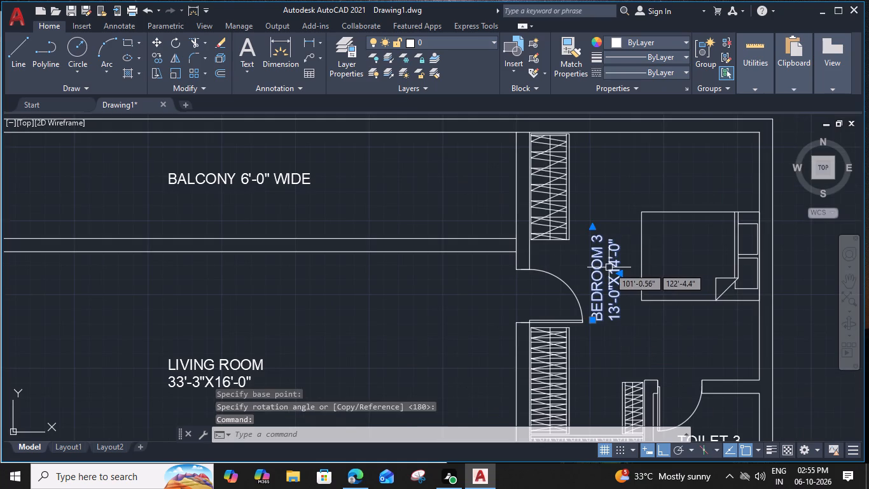
key("space")
left_click(593, 320)
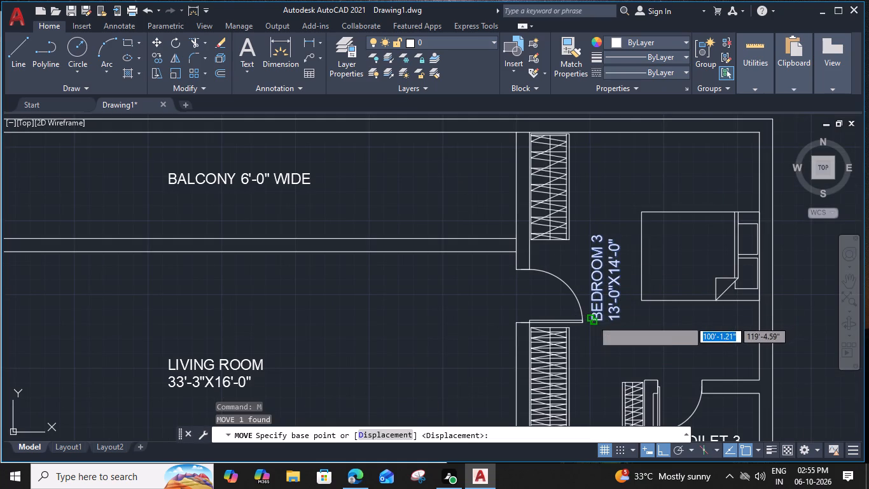
scroll(594, 296, "up", 2)
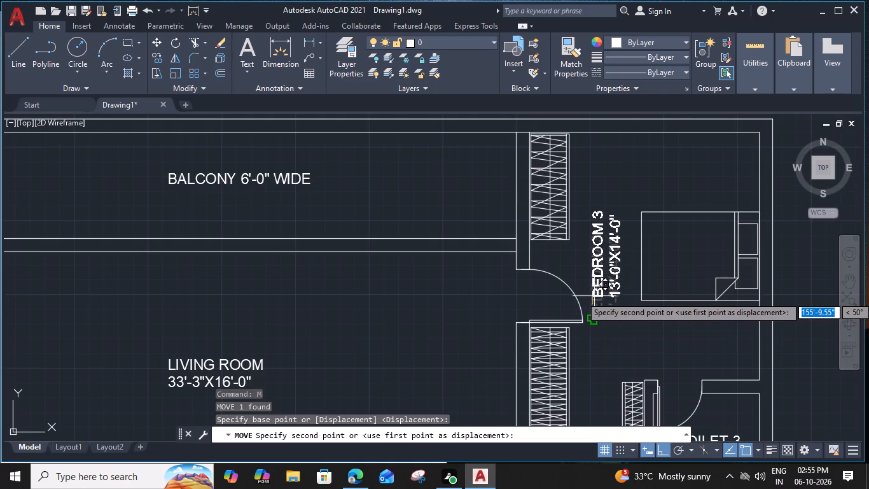
scroll(594, 296, "up", 1)
left_click(585, 298)
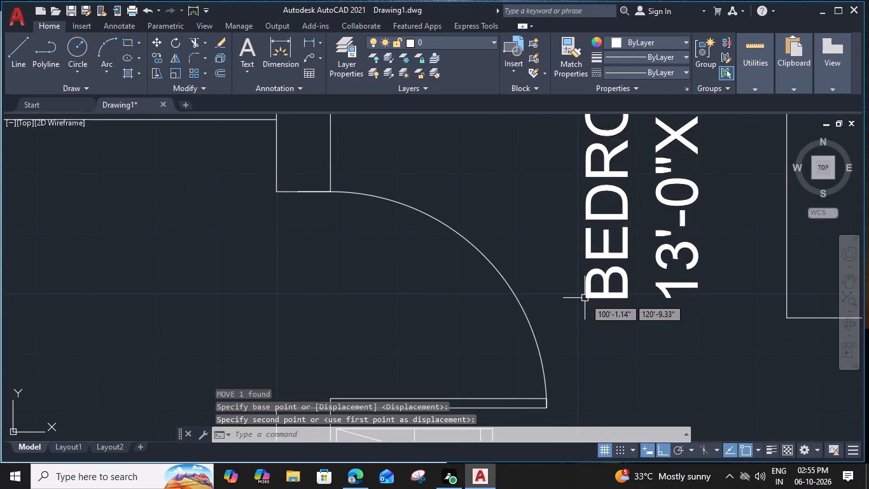
Move the vertical Bedroom 3 label about 7" straight east, away from the door swing and toward the bed.
scroll(585, 298, "down", 2)
left_click(615, 269)
type("M")
key("space")
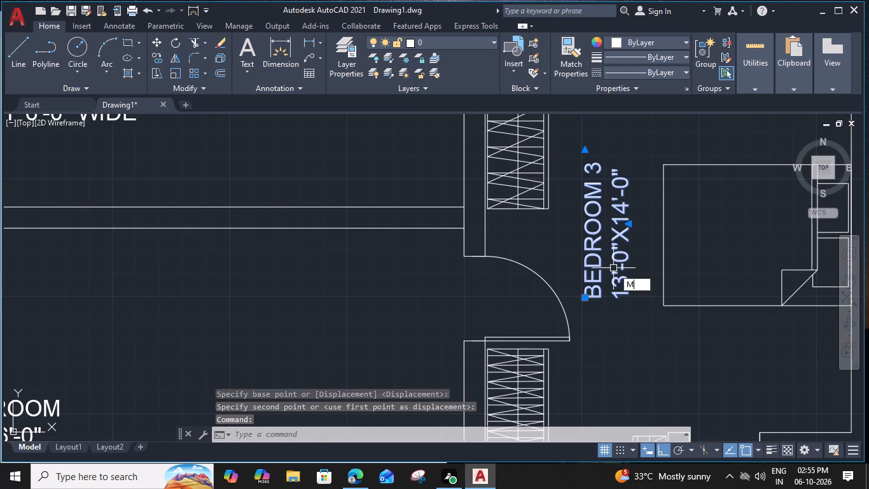
left_click(588, 297)
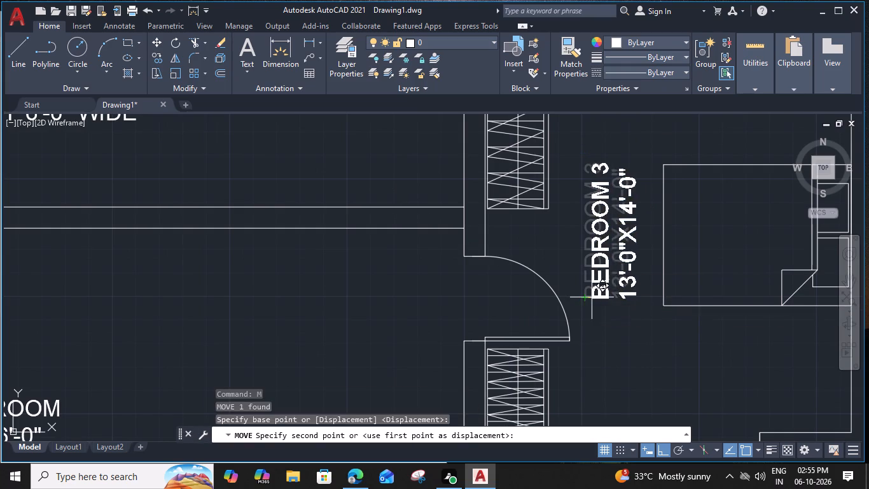
scroll(603, 298, "up", 3)
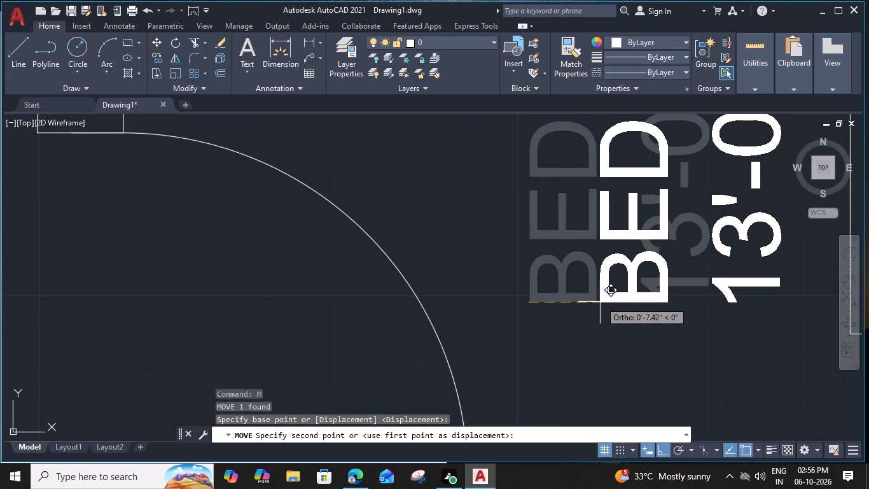
left_click(600, 302)
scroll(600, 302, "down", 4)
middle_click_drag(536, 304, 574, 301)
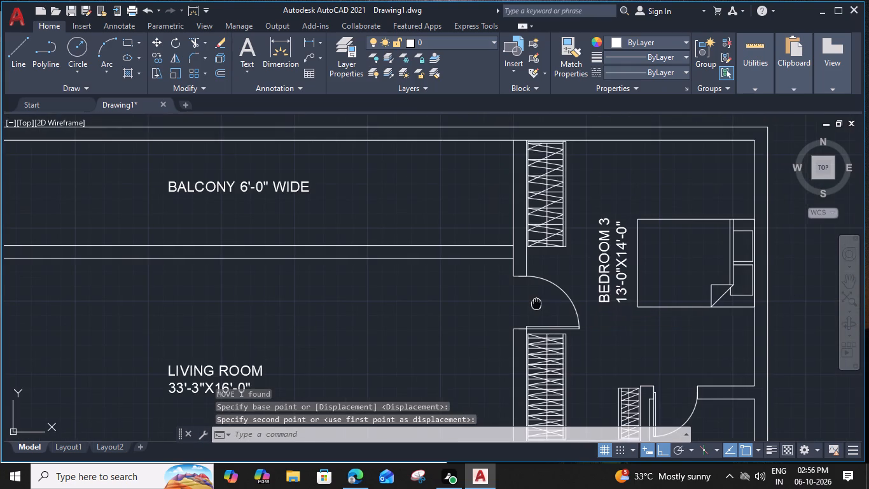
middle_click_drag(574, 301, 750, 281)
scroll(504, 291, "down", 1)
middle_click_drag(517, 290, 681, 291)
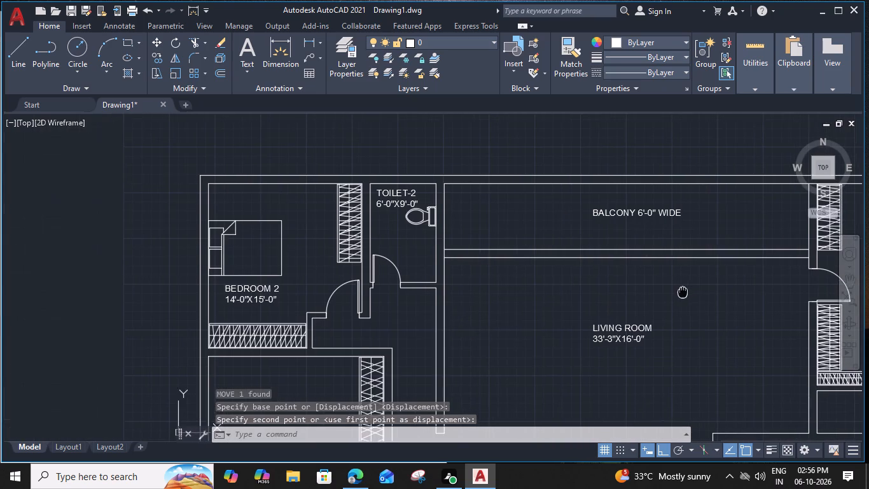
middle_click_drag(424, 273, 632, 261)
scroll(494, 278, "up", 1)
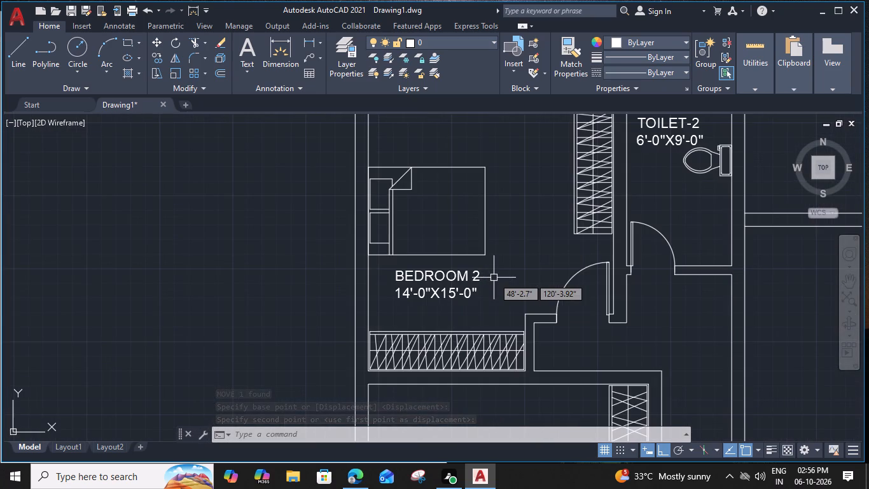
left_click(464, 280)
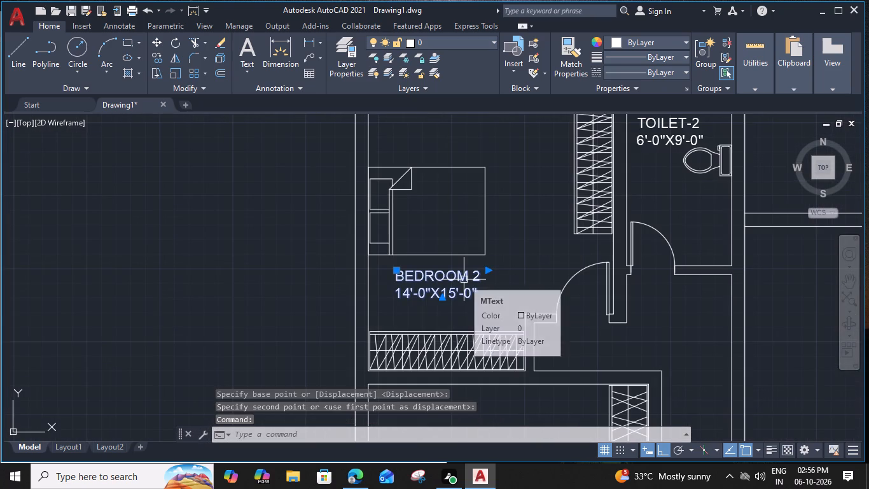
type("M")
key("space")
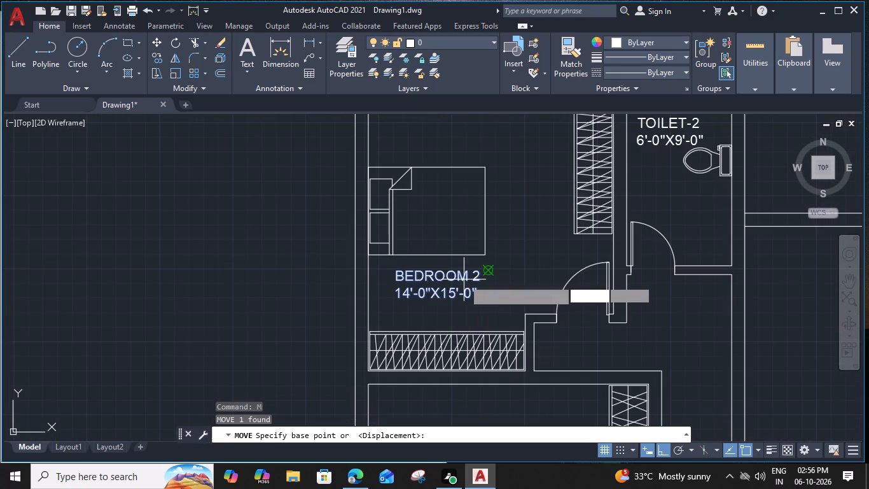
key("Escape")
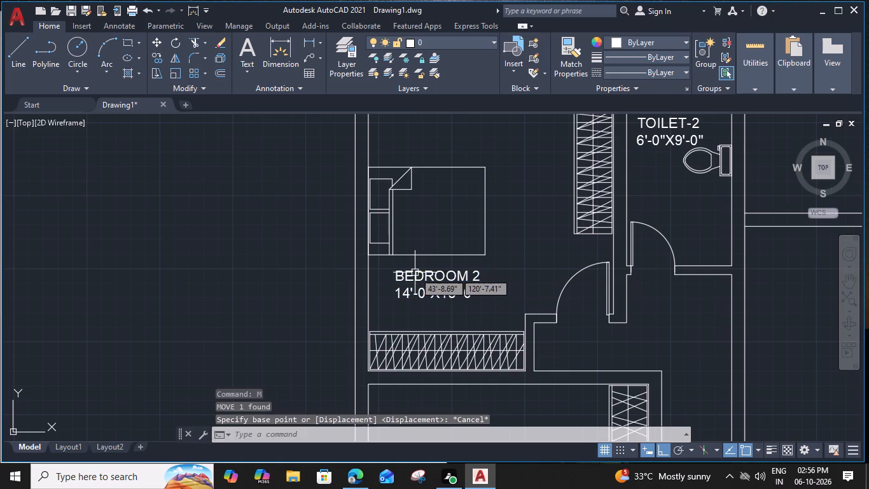
Rotate the Bedroom 2 label 90° counterclockwise about its upper-left corner so it reads vertically.
left_click(415, 273)
type("RO")
key("space")
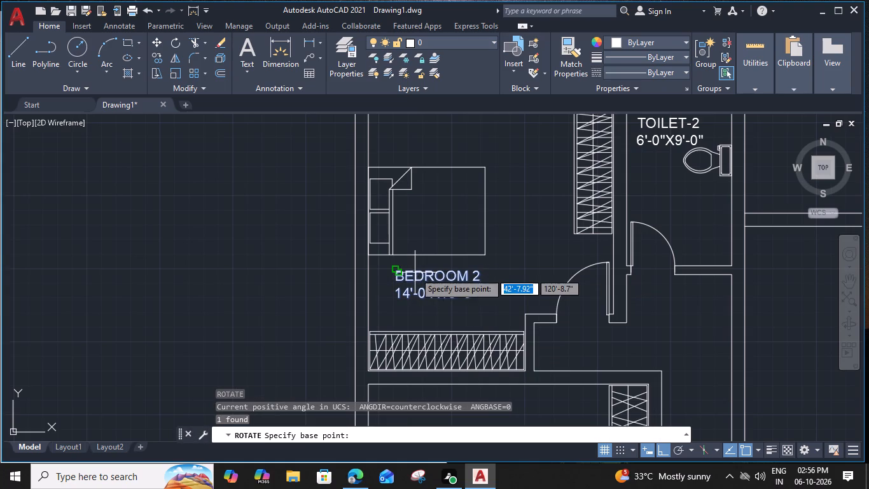
scroll(396, 274, "up", 2)
left_click(394, 264)
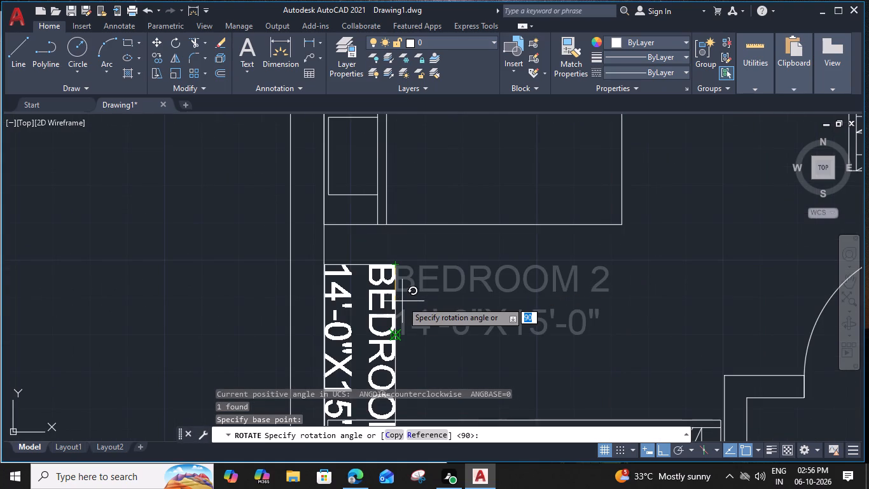
scroll(395, 230, "up", 3)
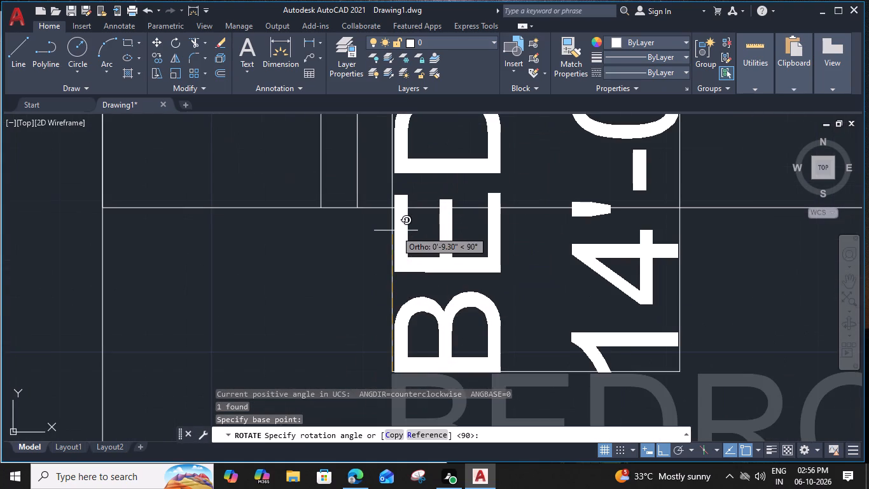
left_click(393, 232)
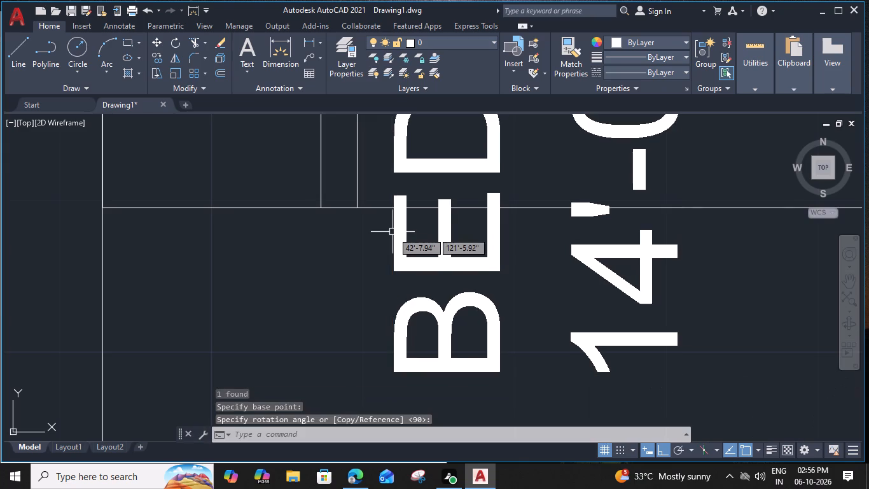
Move the vertical Bedroom 2 label about 5'-4" straight east, off the bed and just past its foot.
scroll(393, 232, "down", 3)
left_click(410, 252)
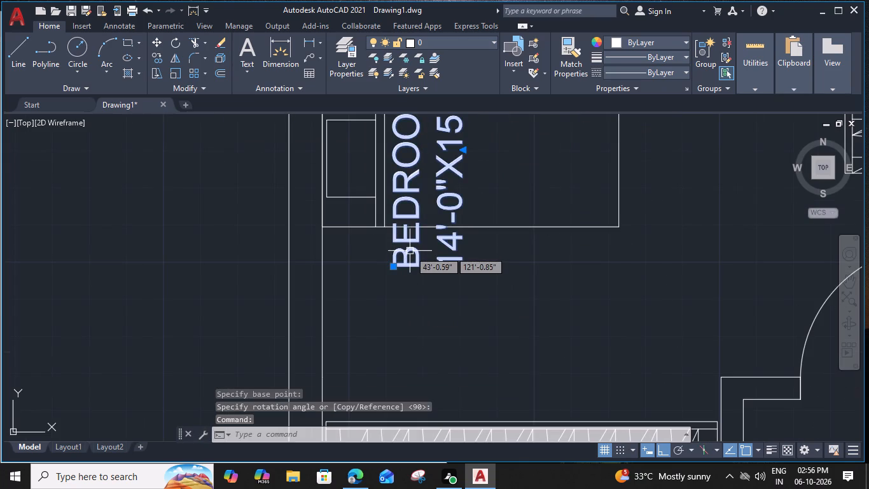
type("M")
key("space")
left_click(393, 267)
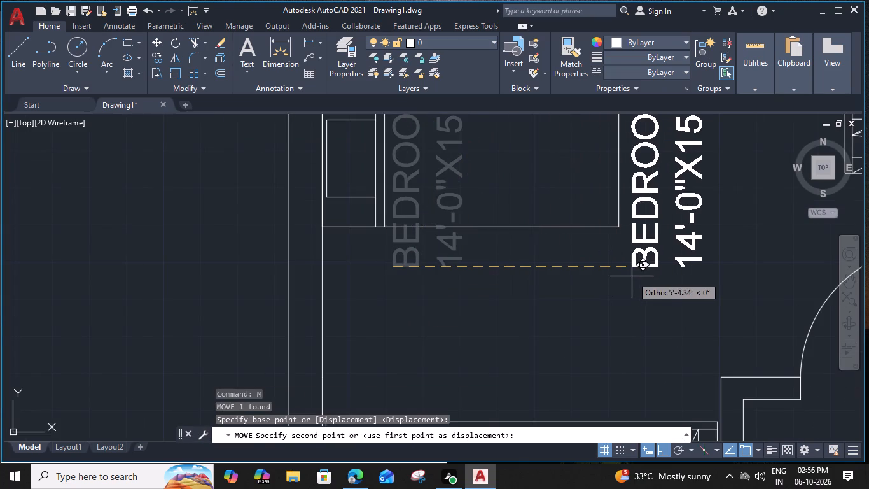
left_click(632, 276)
Move the vertical Bedroom 2 label slightly straight north by its lower corner, alongside the foot of the bed.
middle_click_drag(581, 282, 518, 368)
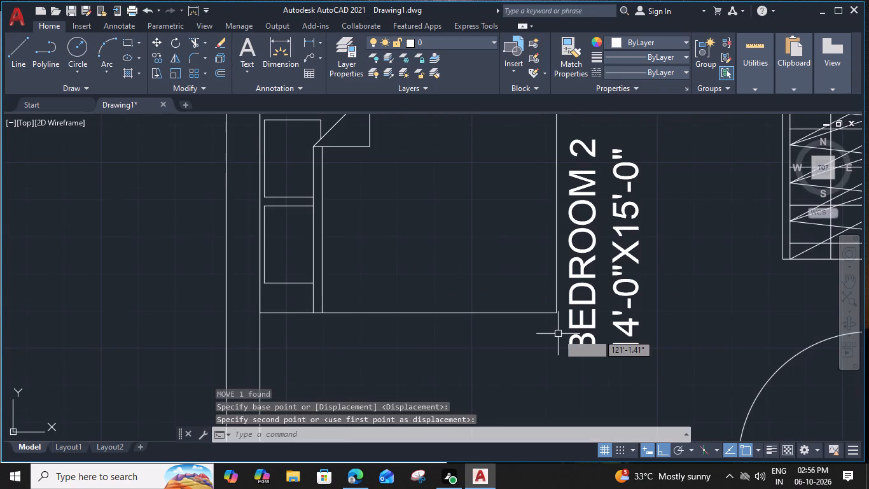
left_click(576, 344)
type("M")
key("space")
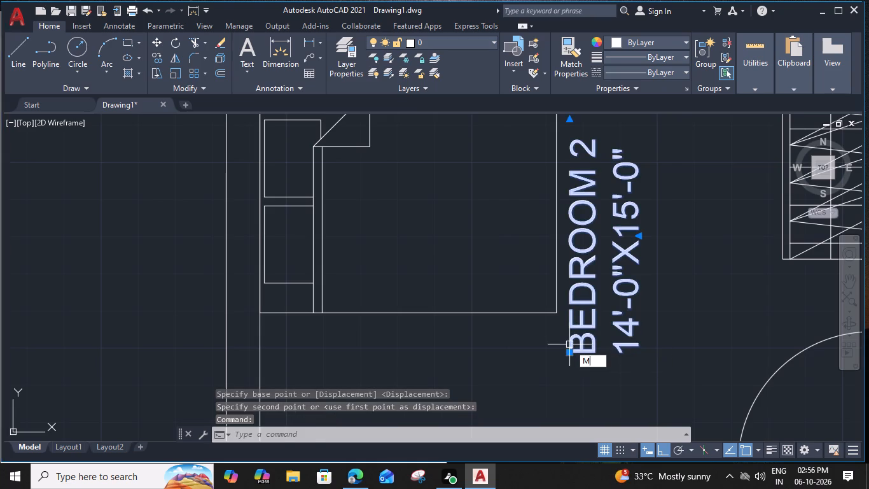
left_click(569, 351)
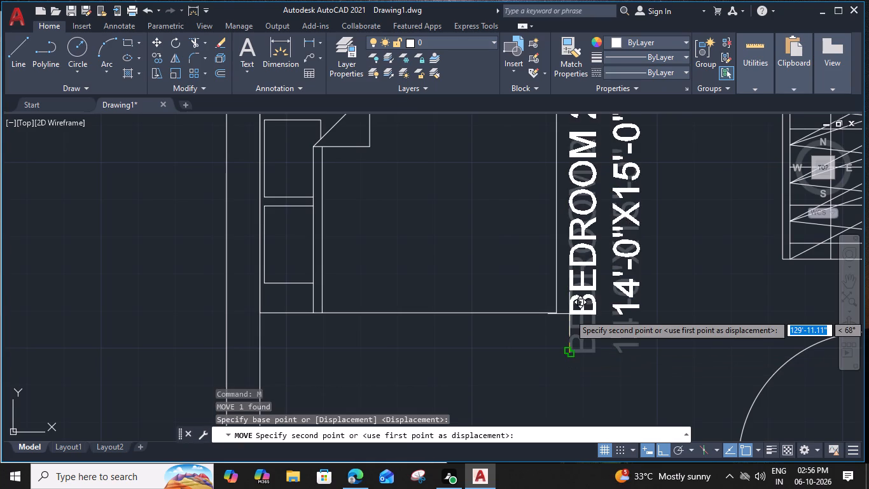
left_click(569, 307)
Move the vertical Bedroom 2 label about 1'-2" further straight north so it sits level with the bed.
scroll(569, 307, "down", 3)
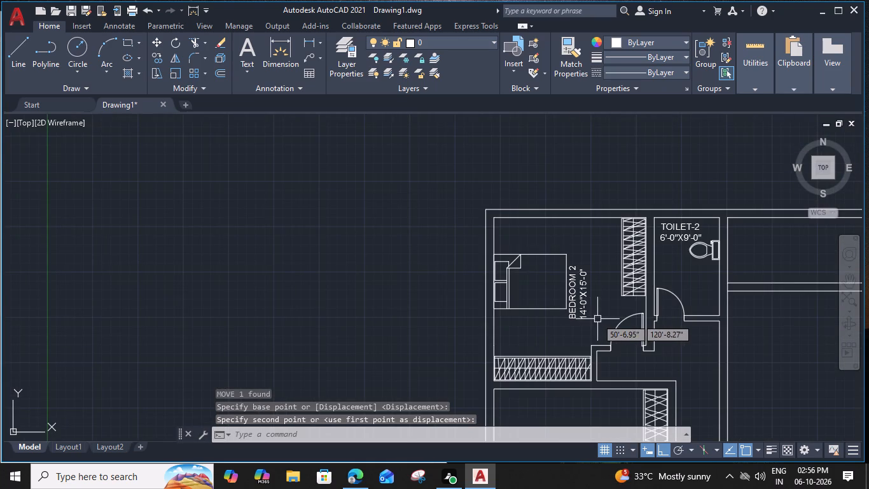
scroll(566, 312, "up", 2)
left_click(578, 323)
type("M")
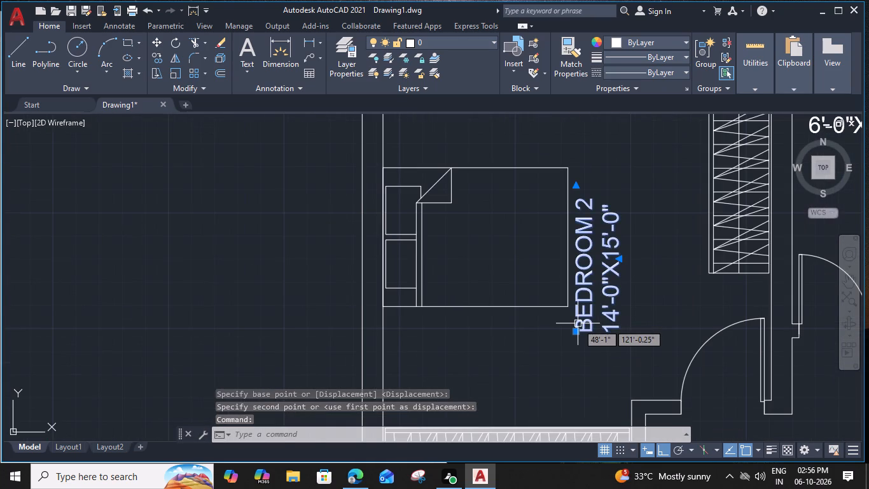
key("space")
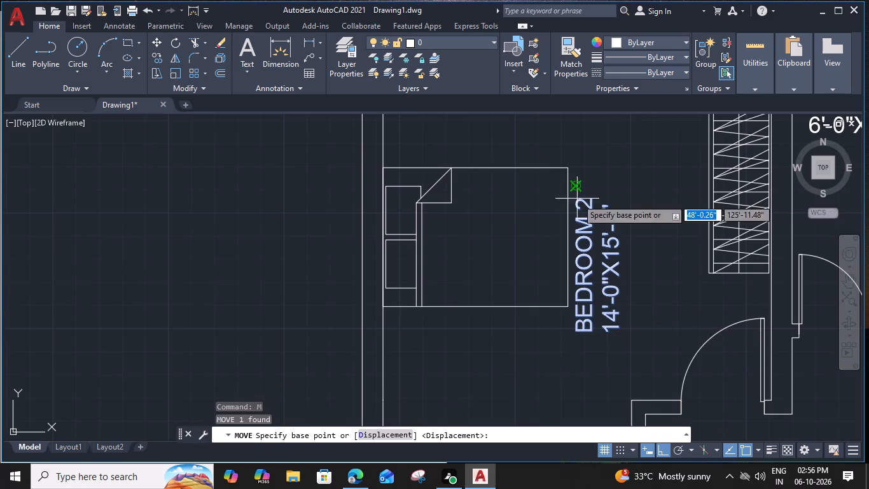
left_click(577, 199)
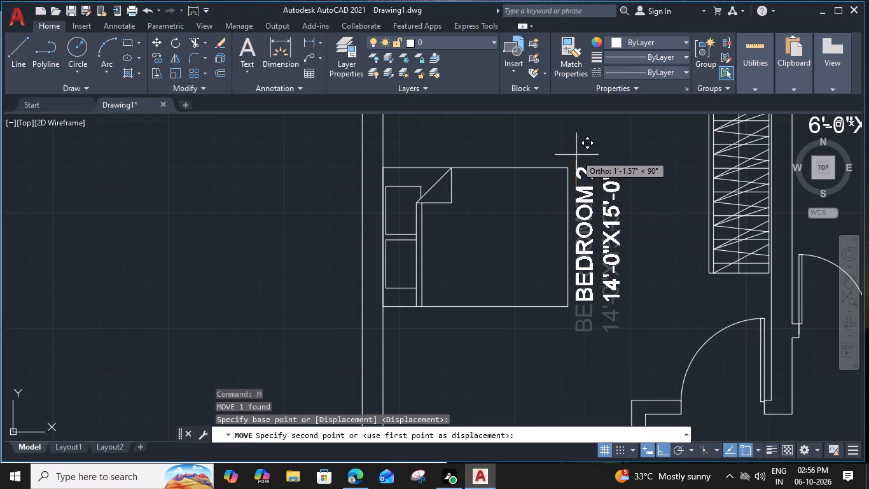
left_click(576, 155)
Copy the Bedroom 2 bed straight south into the unlabelled room below, with its headboard against the west wall.
scroll(578, 160, "down", 3)
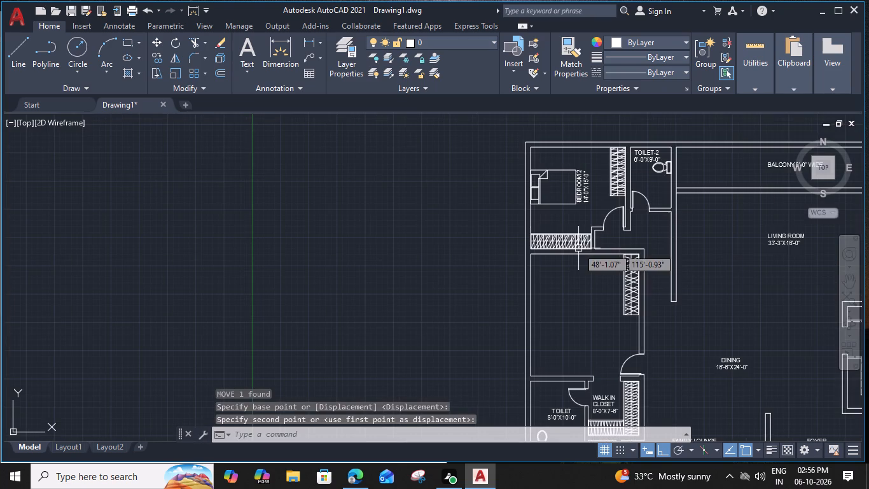
middle_click_drag(660, 258, 648, 253)
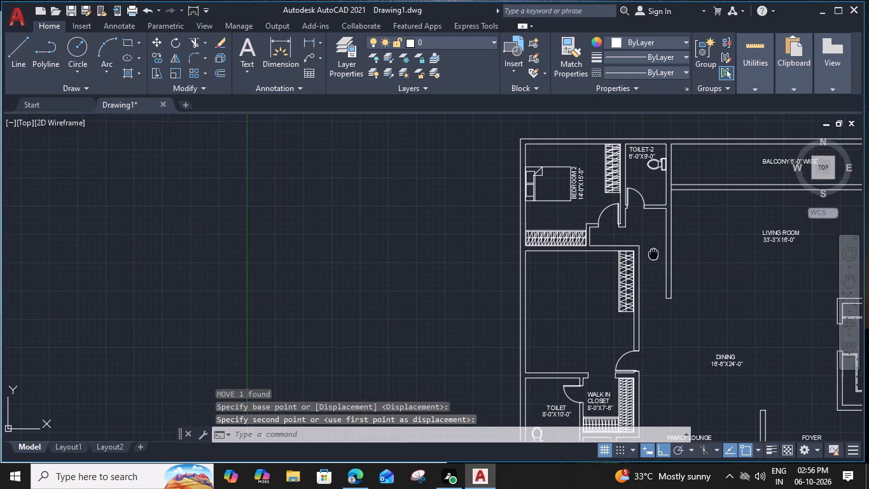
middle_click_drag(648, 253, 620, 223)
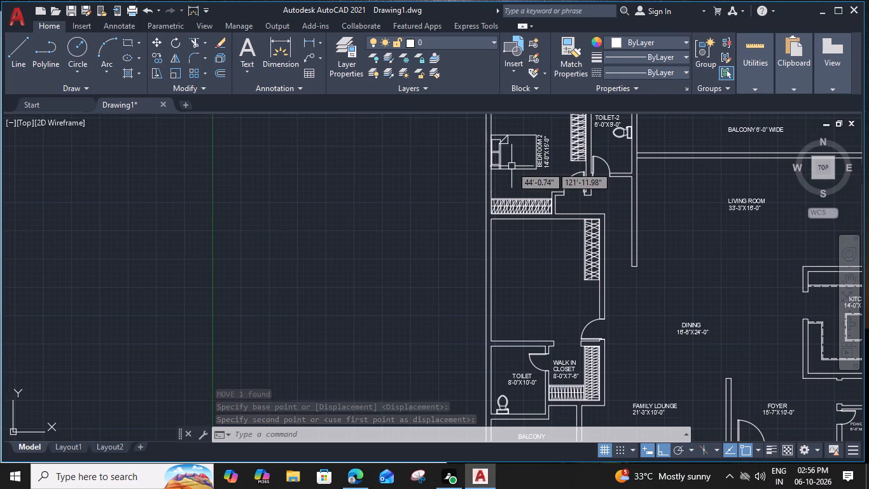
scroll(531, 199, "down", 1)
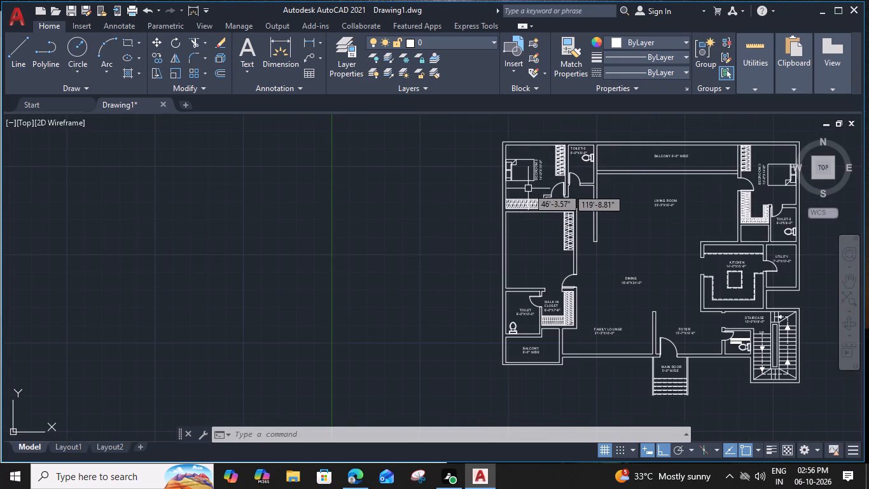
scroll(521, 180, "up", 1)
left_click(521, 180)
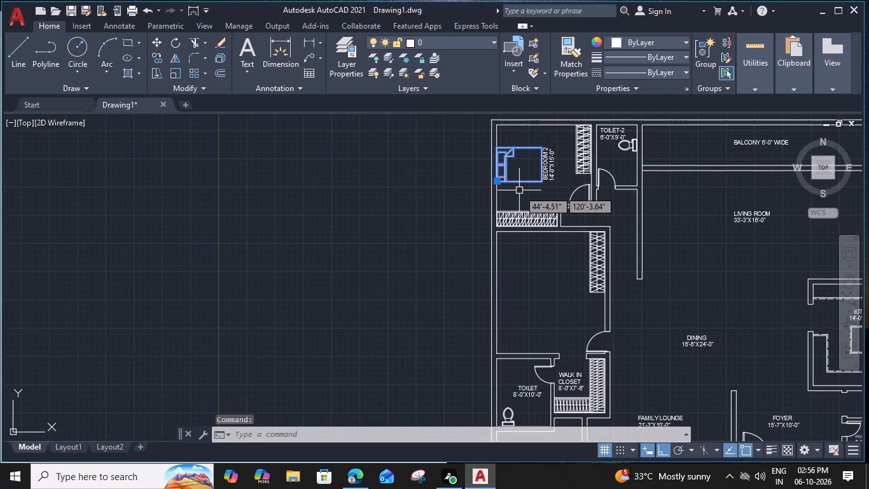
type("CO")
key("space")
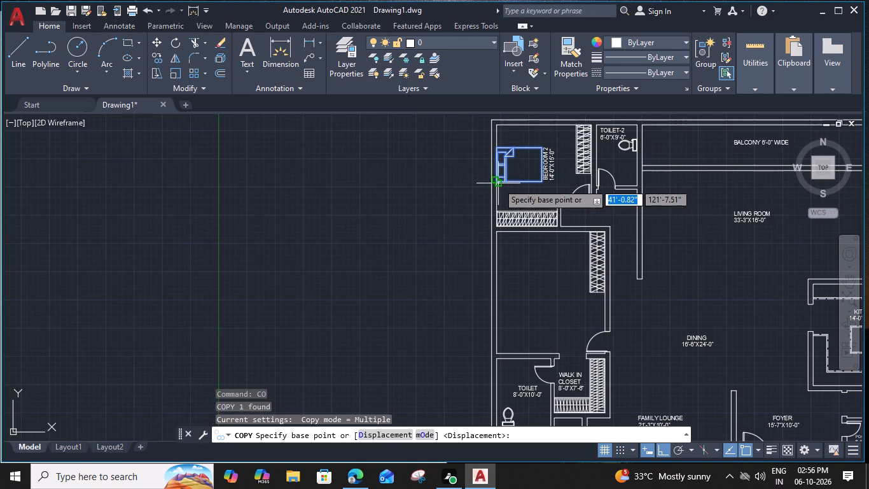
left_click(498, 183)
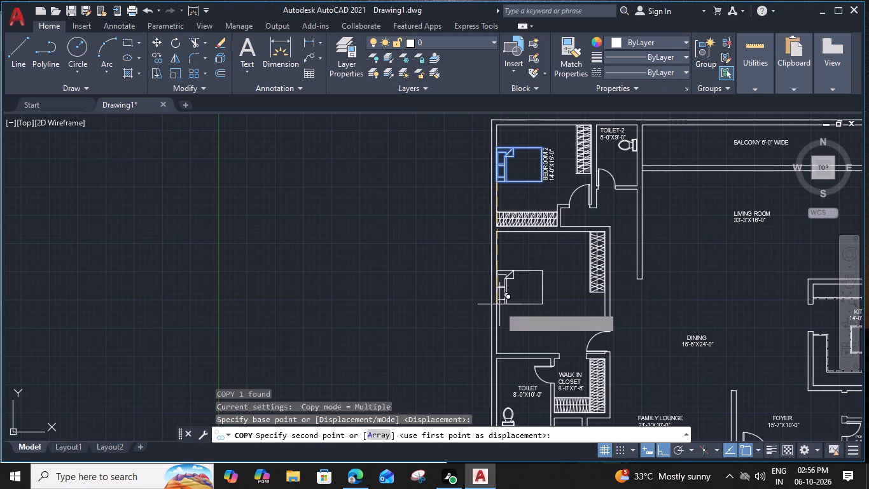
left_click(497, 310)
key("Escape")
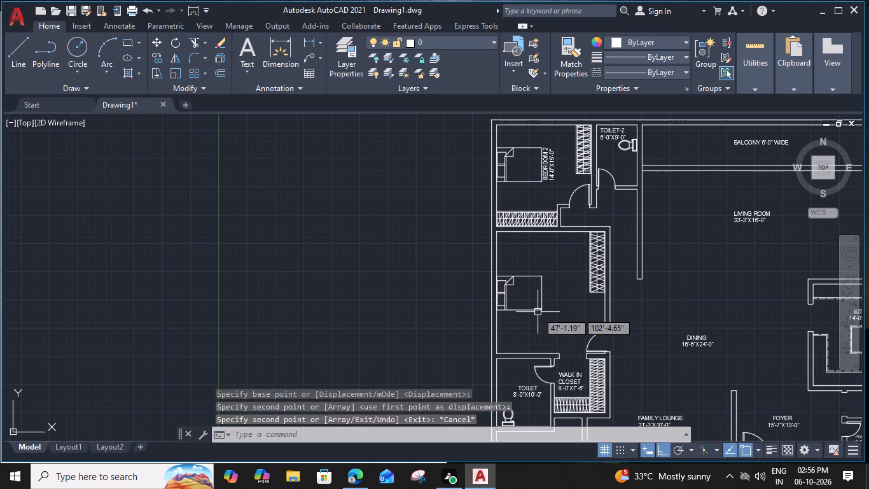
Rotate the copied bed 90° counterclockwise about its lower-left corner so its headboard faces south.
left_click(538, 312)
type("RO")
key("space")
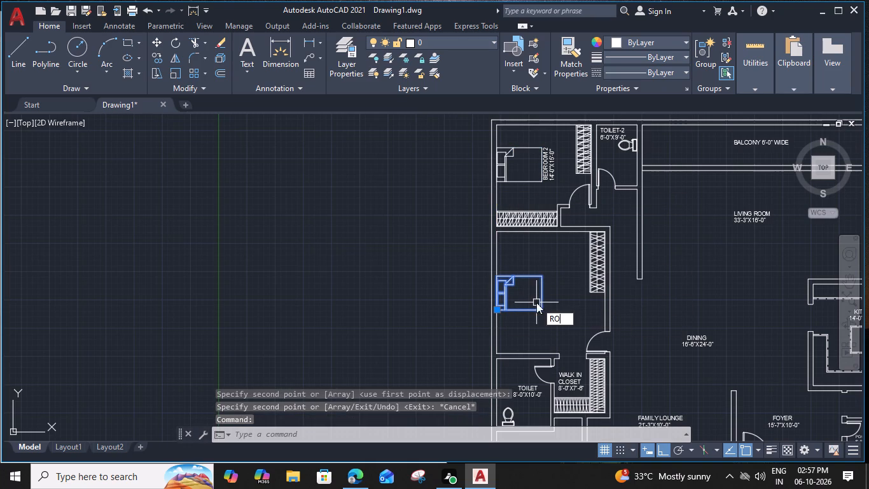
scroll(497, 313, "up", 2)
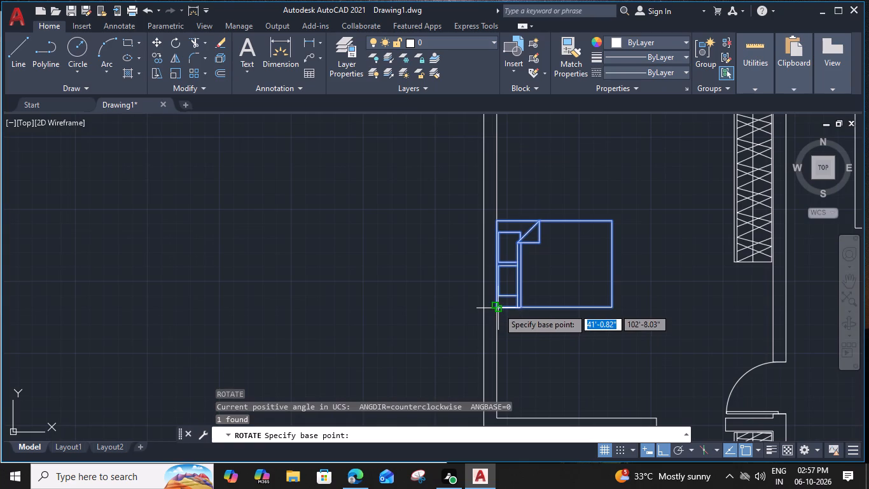
left_click(498, 308)
scroll(492, 250, "up", 3)
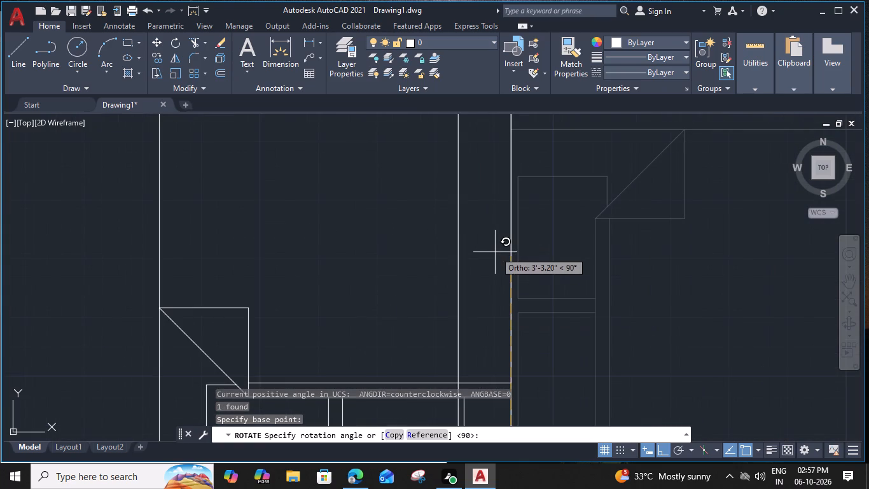
left_click(511, 254)
Move the rotated bed about 9'-7" straight east from its headboard's midpoint, into the unlabelled room south of Bedroom 2.
scroll(511, 254, "down", 3)
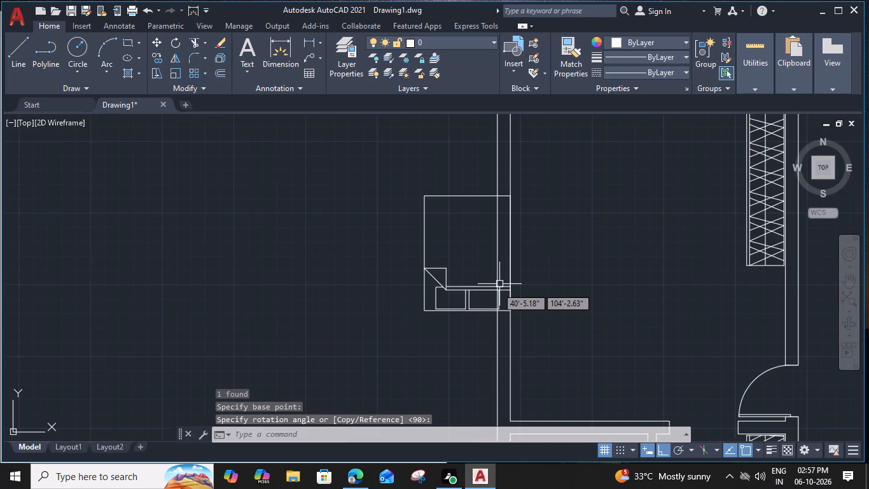
left_click(474, 309)
type("M")
key("space")
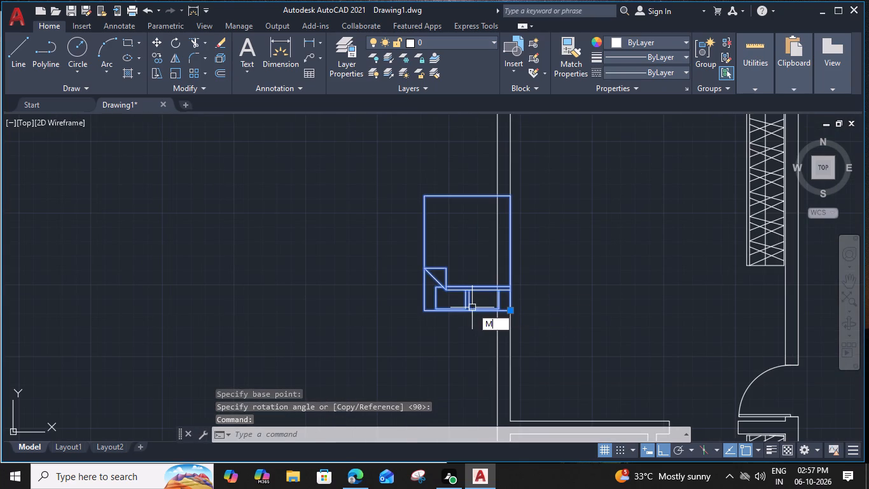
scroll(469, 311, "up", 2)
left_click(466, 315)
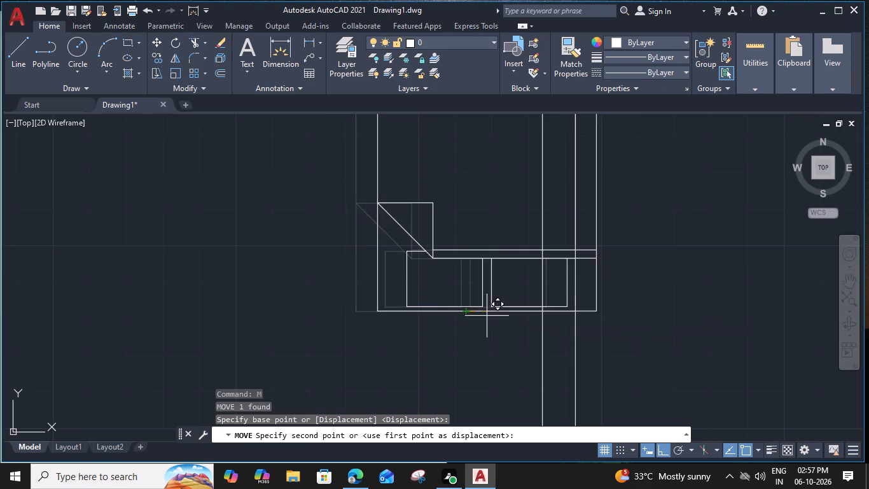
scroll(648, 319, "down", 3)
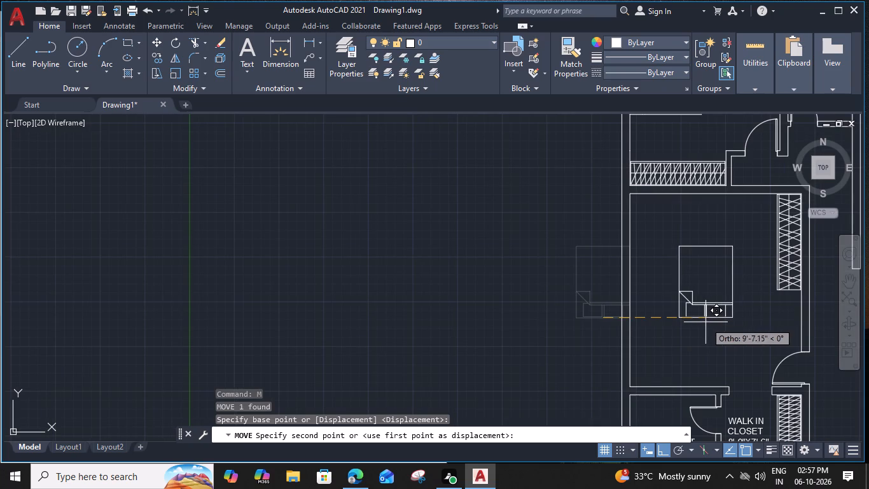
left_click(706, 322)
key("Escape")
middle_click_drag(690, 320, 681, 319)
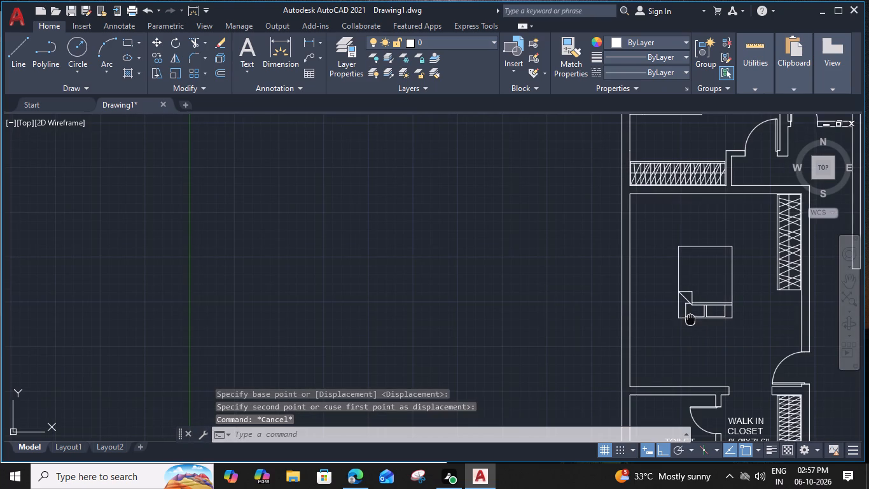
Scale the bed in the room south of Bedroom 2 from its headboard midpoint, using its length as reference, to about 9' long.
middle_click_drag(681, 319, 573, 304)
left_click(573, 304)
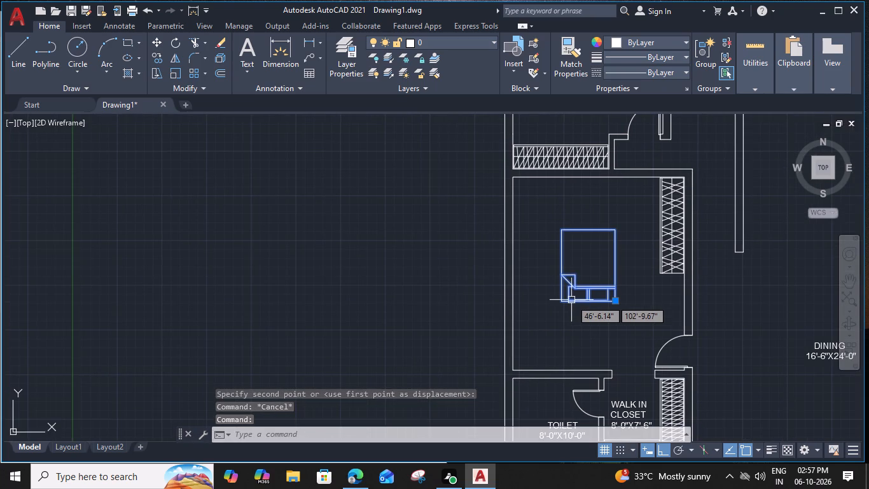
type("SC")
key("space")
scroll(597, 304, "up", 2)
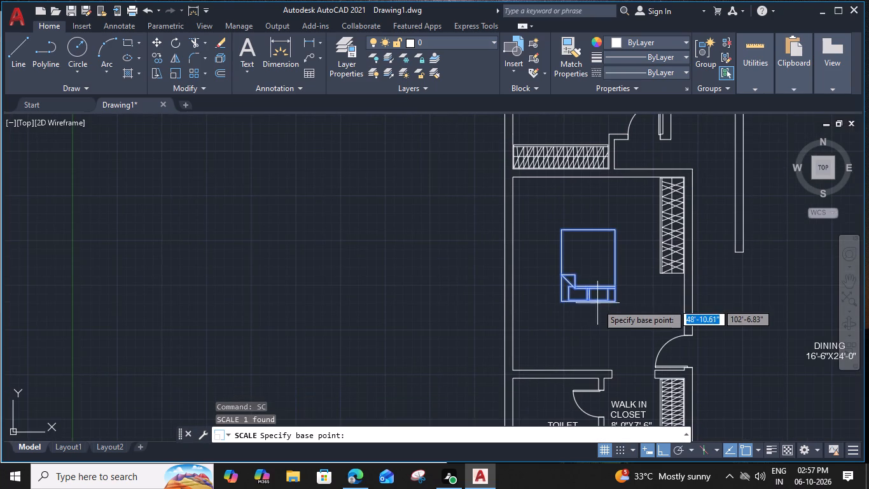
left_click(573, 299)
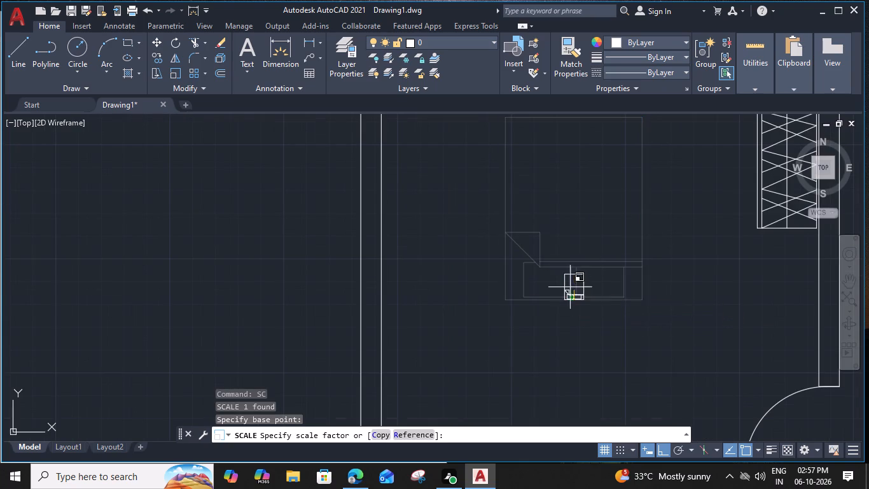
type("R")
key("space")
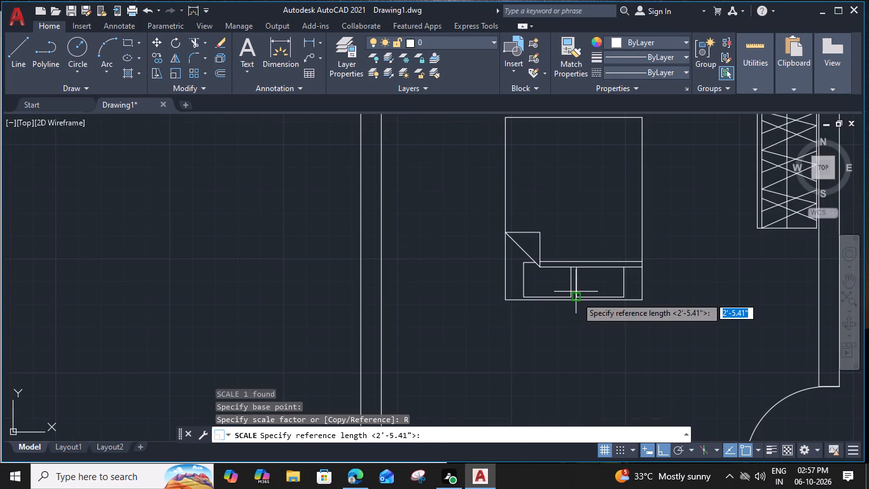
left_click(574, 300)
middle_click_drag(580, 169, 581, 167)
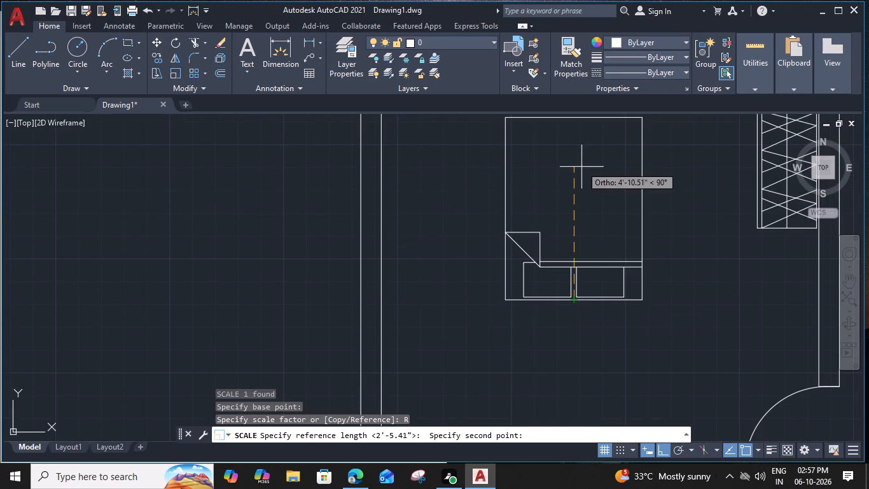
middle_click_drag(581, 167, 573, 229)
left_click(566, 179)
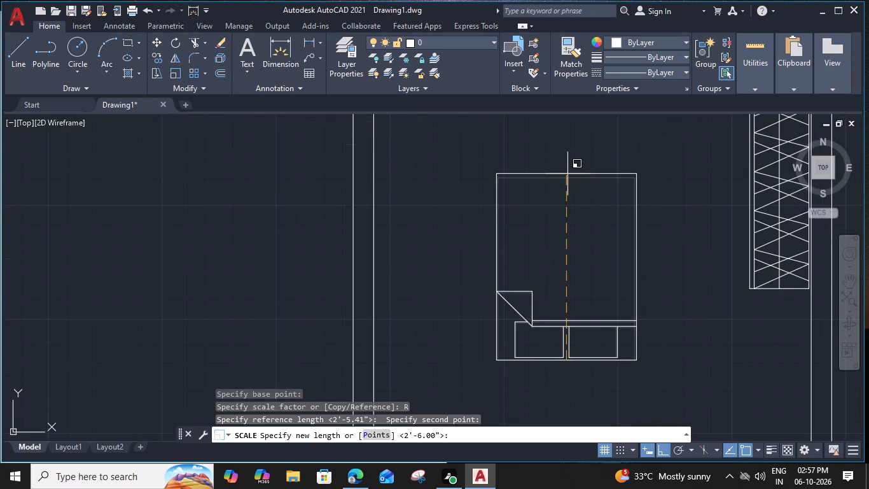
scroll(569, 155, "down", 3)
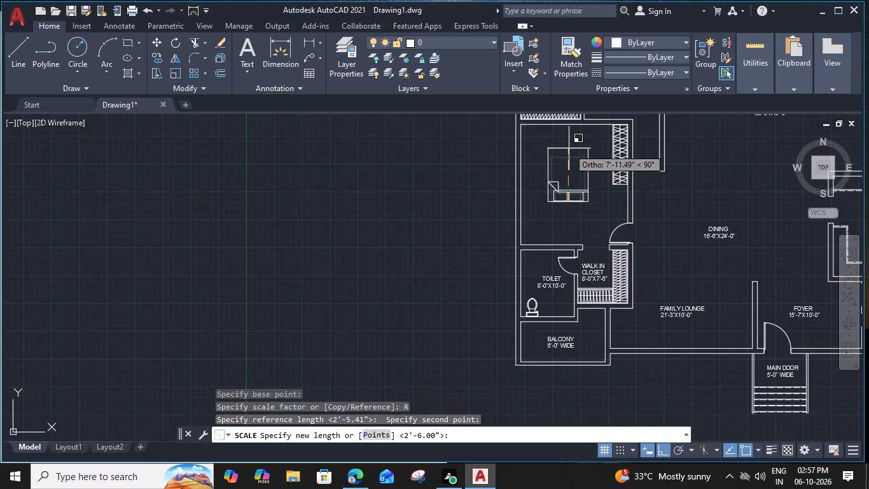
left_click(569, 141)
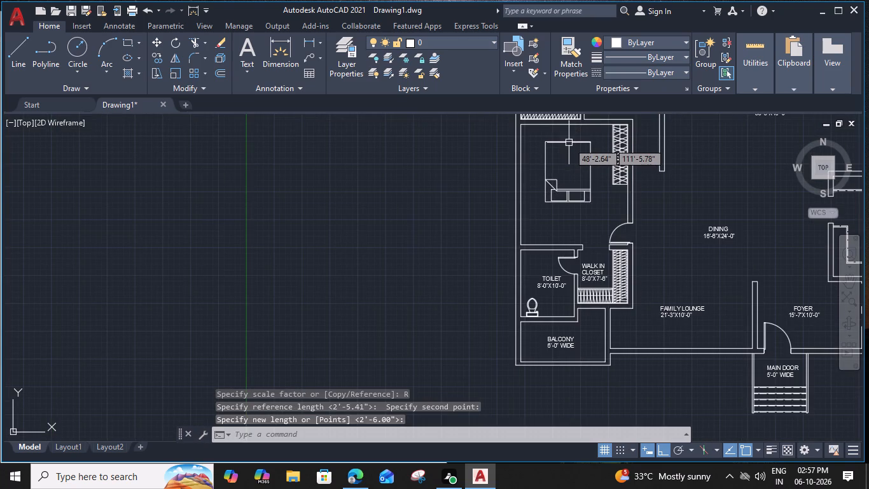
Move the enlarged bed about 2'-8" straight south from its headboard midpoint.
scroll(570, 202, "up", 1)
middle_click_drag(570, 207, 570, 217)
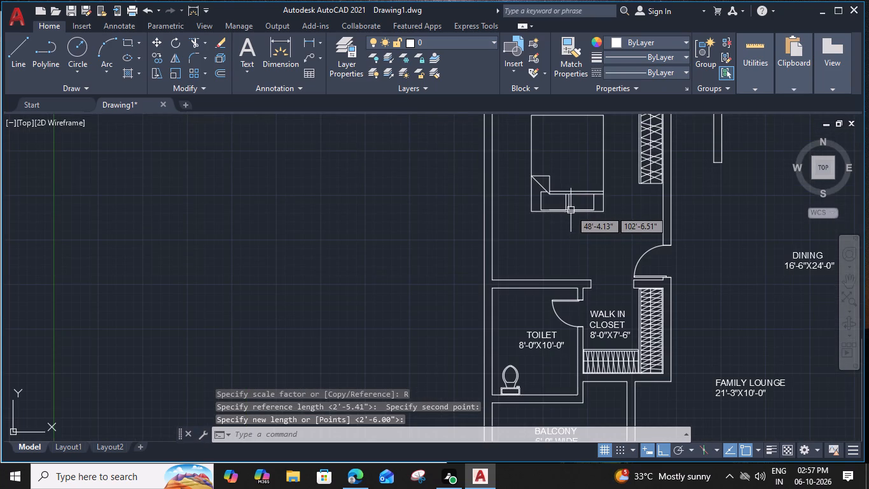
left_click(569, 212)
type("M")
key("space")
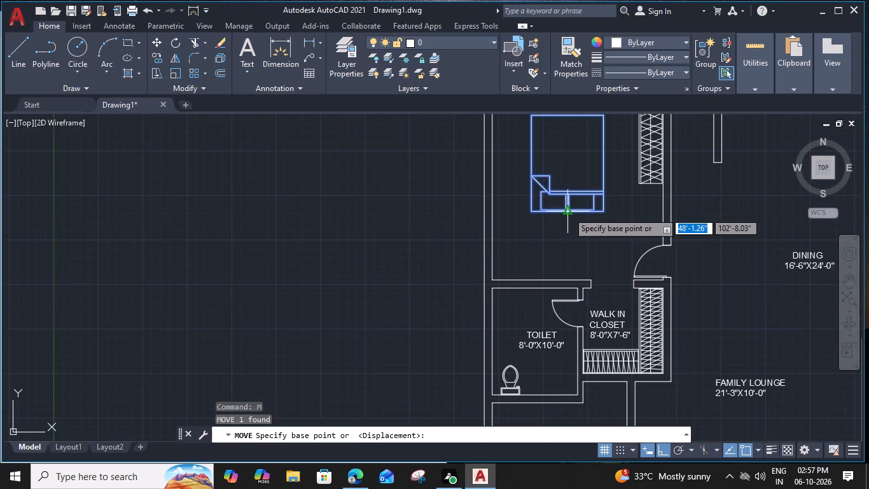
scroll(568, 212, "up", 2)
left_click(568, 212)
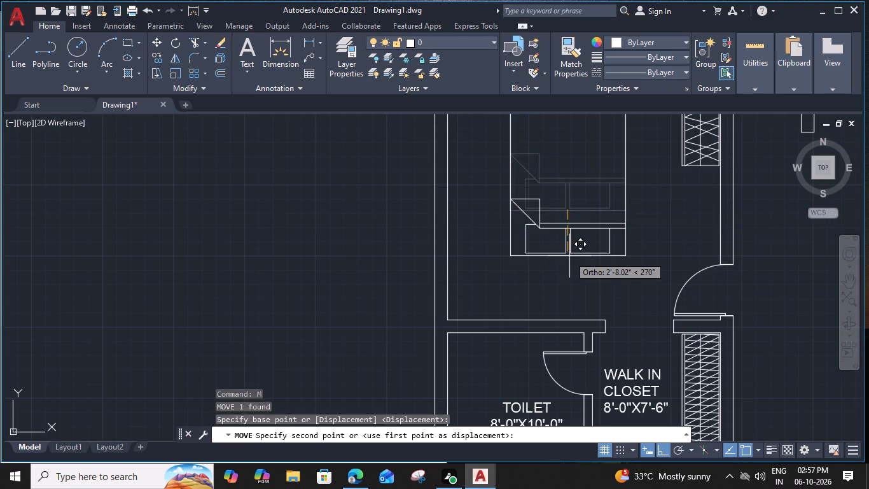
left_click(569, 256)
Copy the vertical Bedroom 2 label straight south into the room below, just above the foot of the enlarged bed.
scroll(569, 256, "down", 1)
middle_click_drag(568, 213, 566, 234)
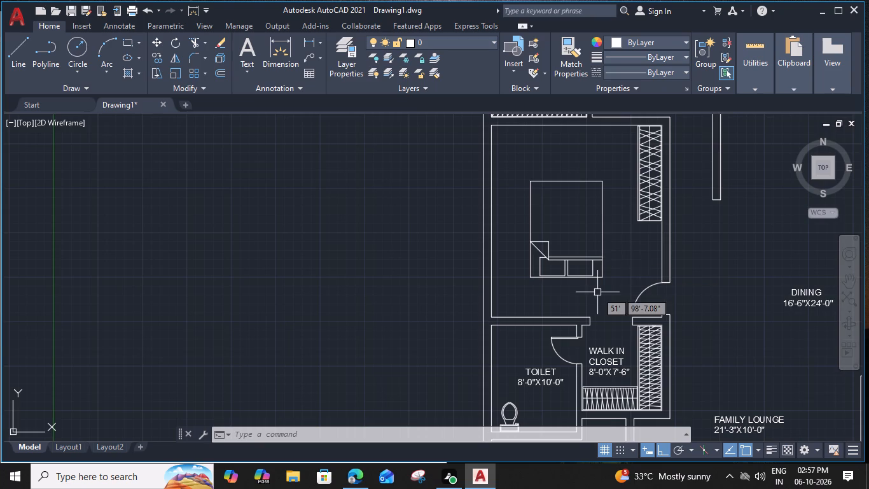
scroll(597, 292, "down", 1)
middle_click_drag(574, 214, 573, 252)
left_click(582, 171)
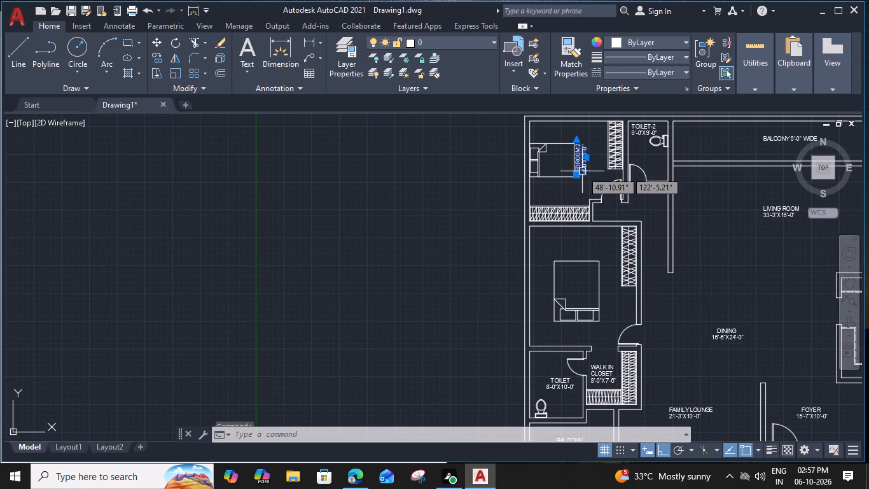
type("CO")
key("space")
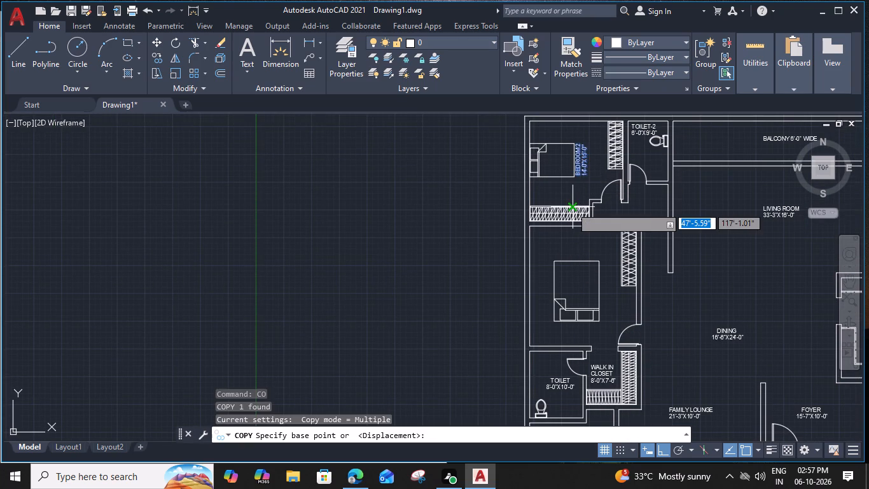
left_click(576, 177)
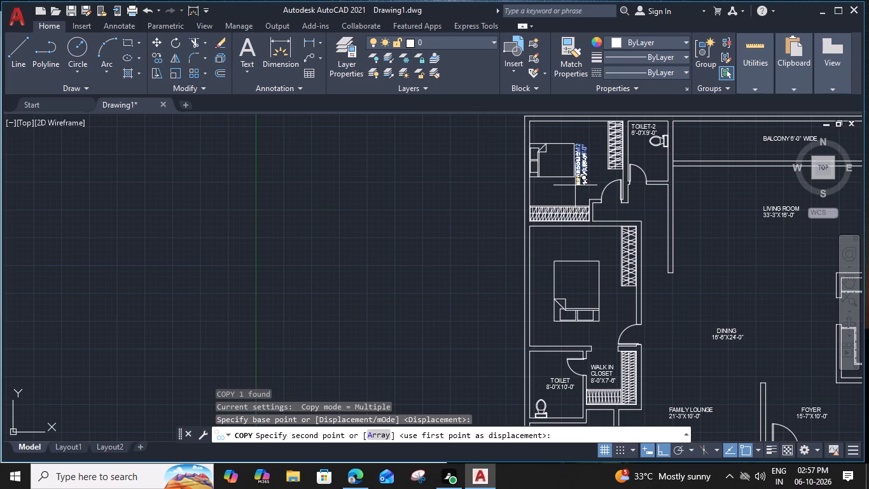
scroll(575, 263, "up", 2)
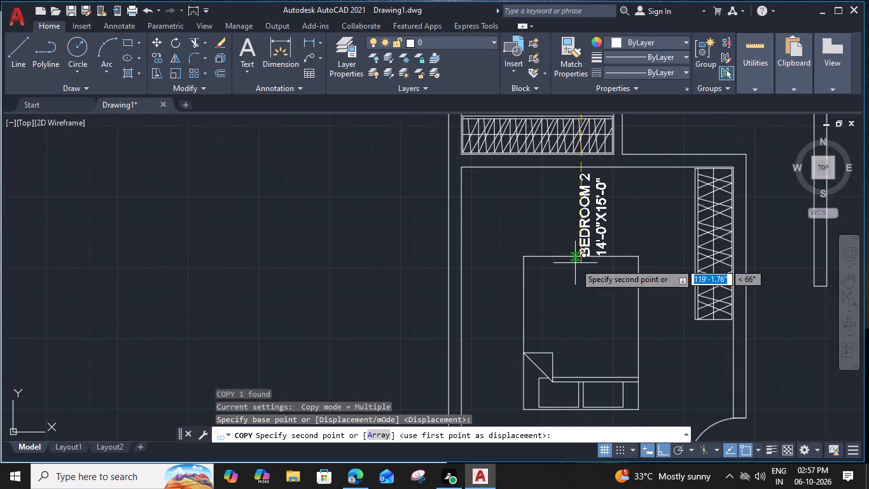
left_click(577, 260)
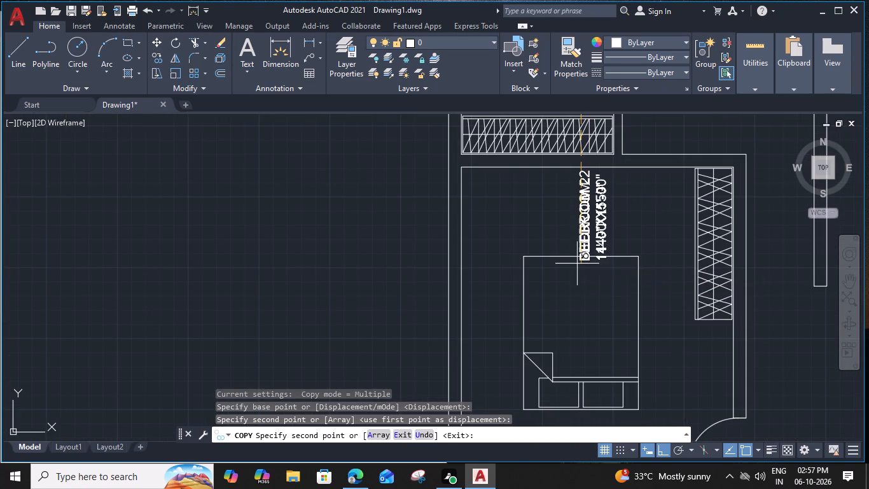
key("Escape")
Change the copied label's room name to MASTER BEDROOM and widen its text frame so the name fits on one line.
double_click(589, 232)
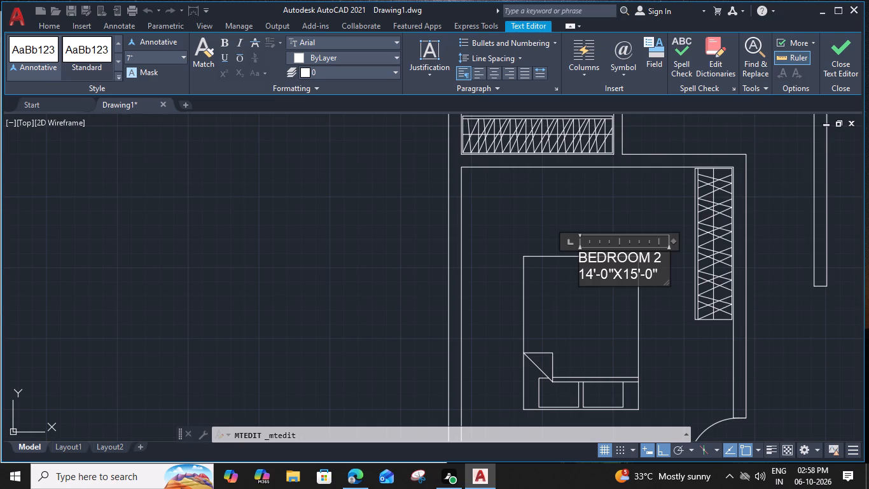
left_click_drag(669, 257, 683, 257)
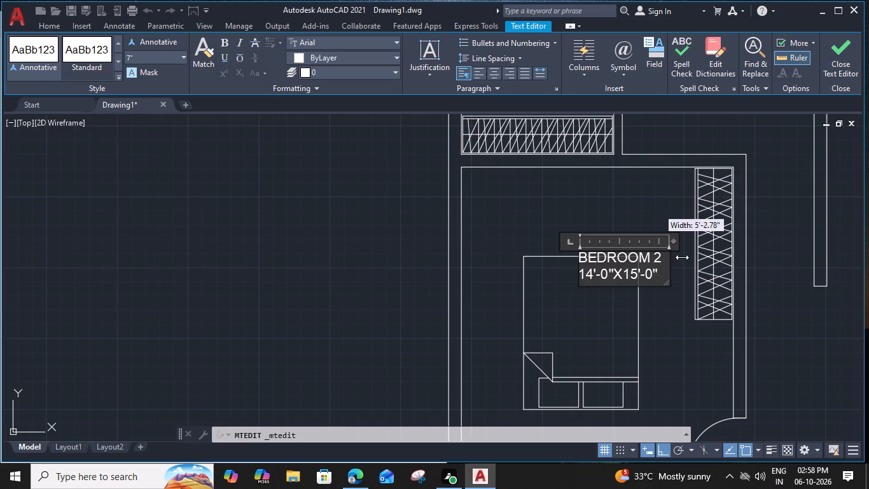
scroll(662, 262, "up", 2)
left_click_drag(664, 257, 638, 260)
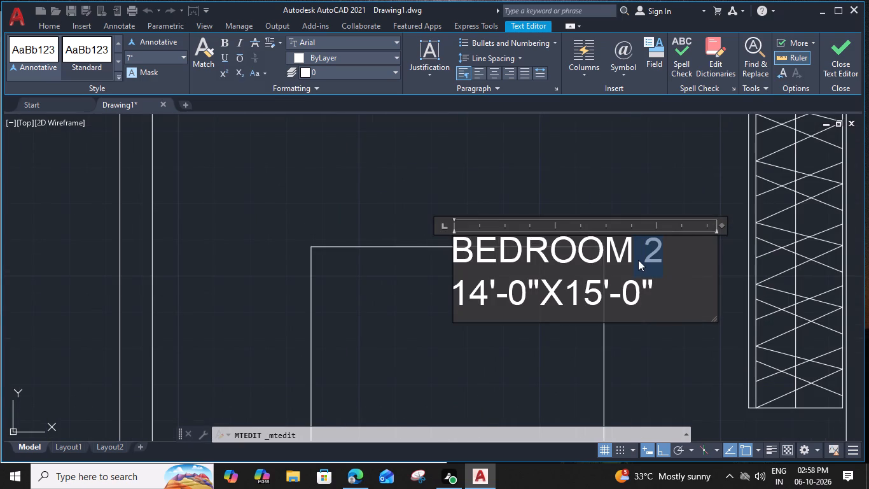
key("BackSpace")
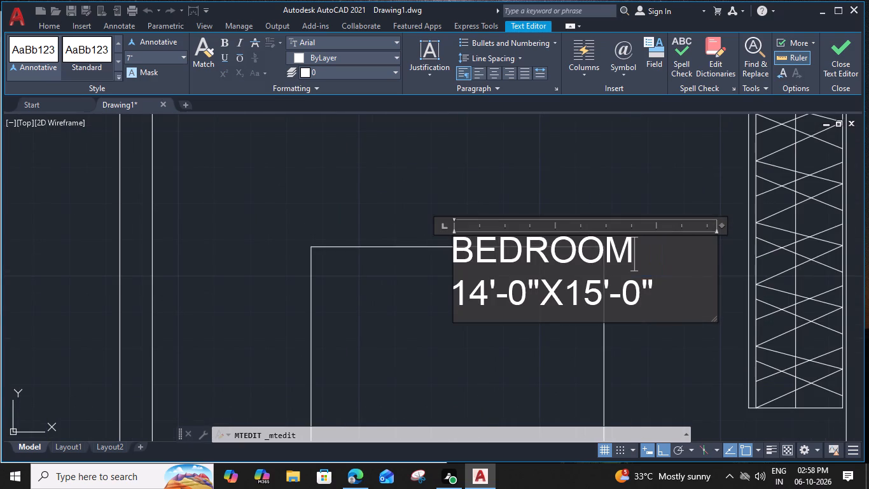
left_click(453, 253)
type("MASTER")
key("space")
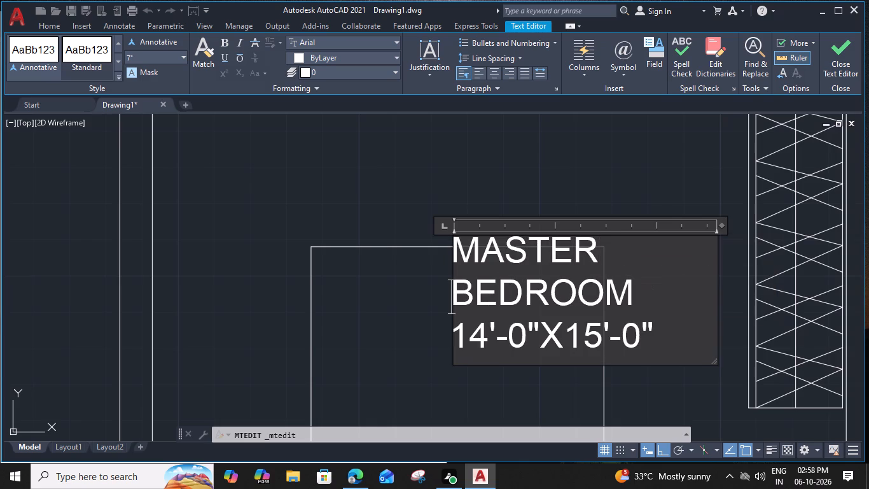
left_click_drag(720, 227, 726, 228)
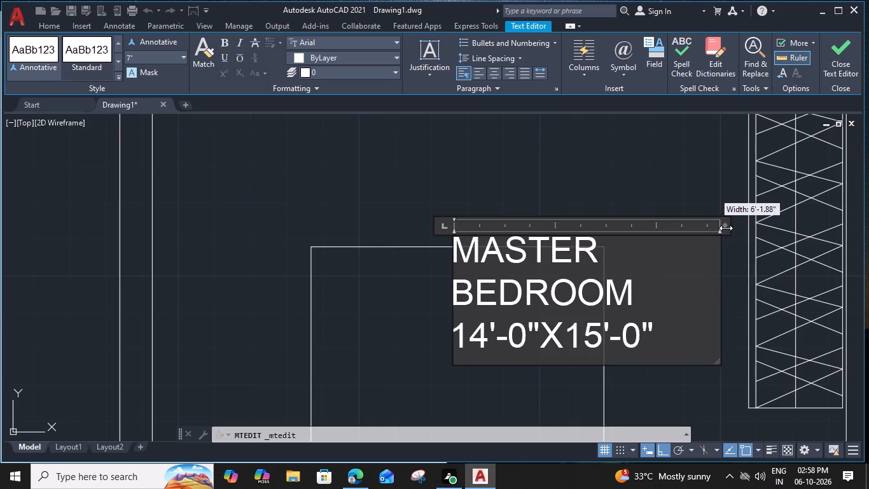
left_click_drag(726, 228, 800, 226)
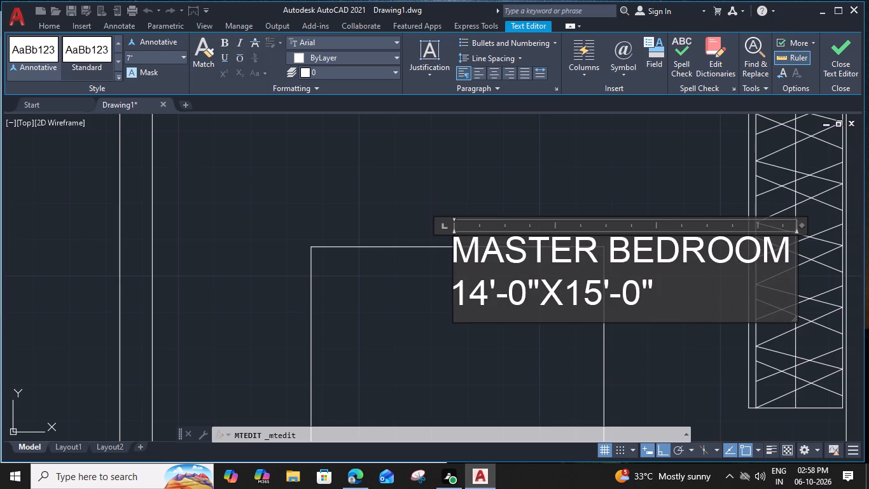
Set the Master Bedroom label's dimensions to 16'-0"X18'-0" and indent that line by five spaces to centre it under the name.
scroll(670, 313, "down", 1)
middle_click_drag(670, 313, 591, 283)
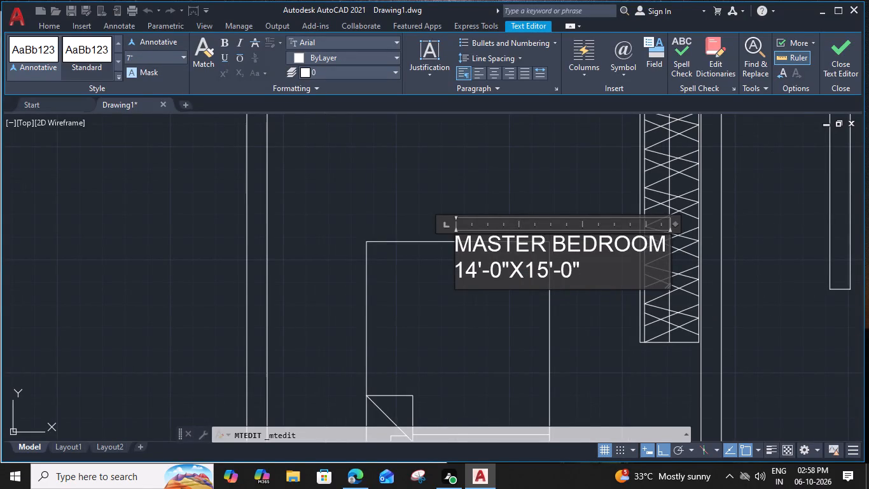
scroll(473, 276, "up", 1)
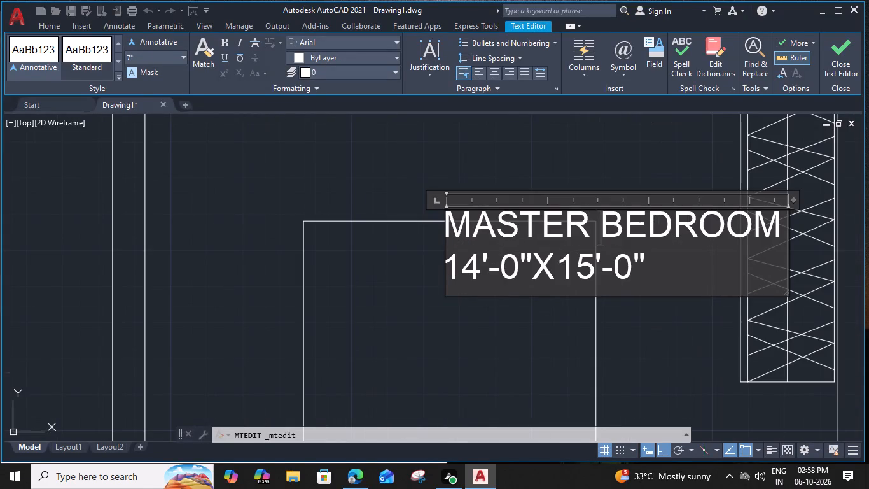
left_click_drag(477, 278, 468, 278)
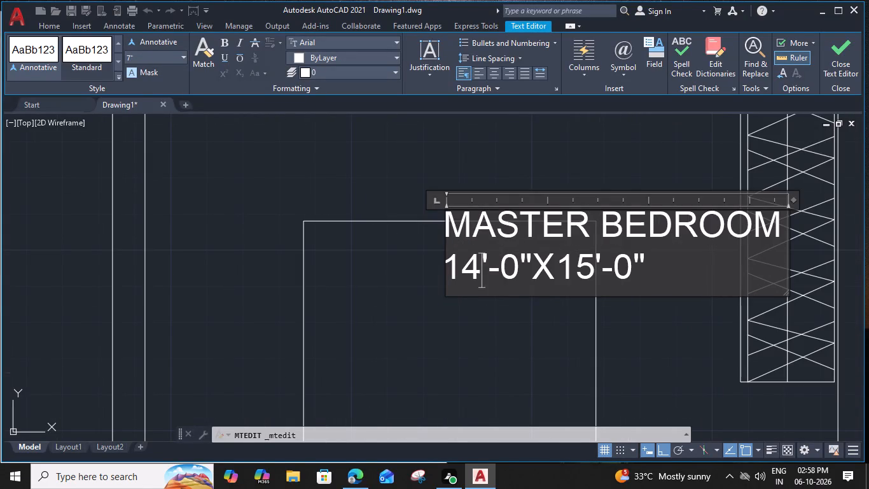
left_click_drag(468, 278, 467, 278)
key("6")
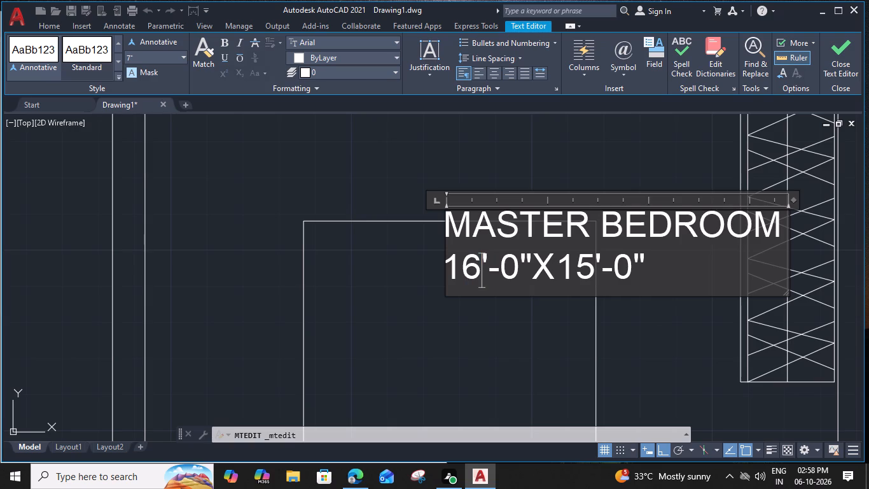
left_click_drag(590, 277, 585, 277)
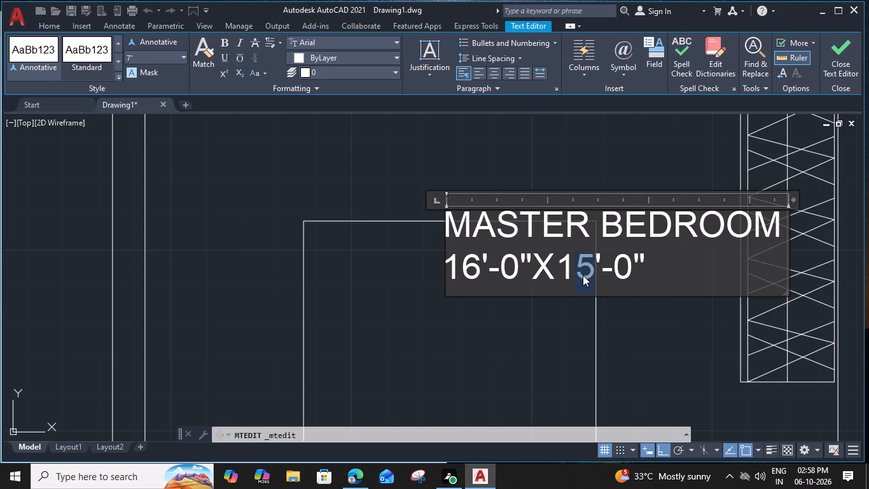
key("8")
left_click(448, 271)
key("space")
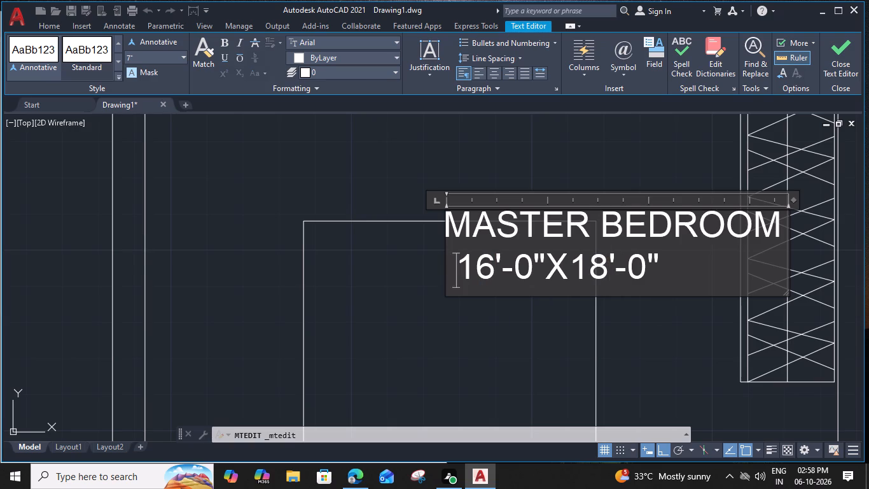
key("space")
key("space")
key("space")
key("space")
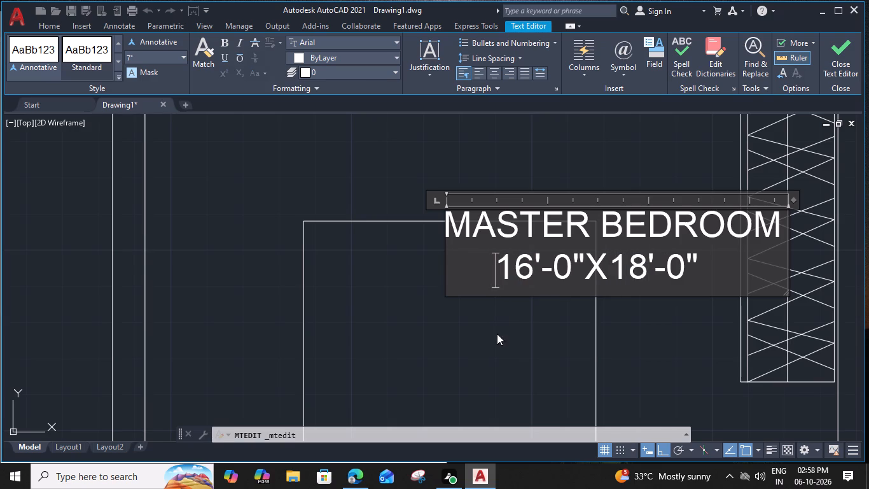
left_click(497, 334)
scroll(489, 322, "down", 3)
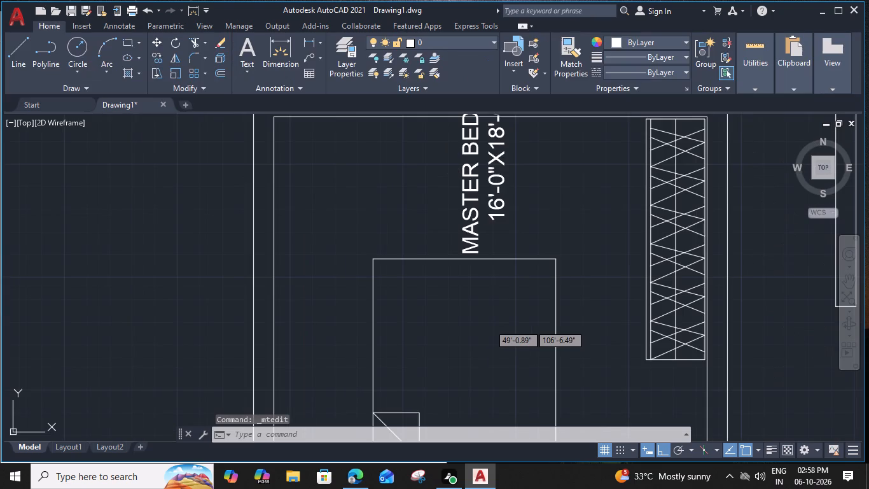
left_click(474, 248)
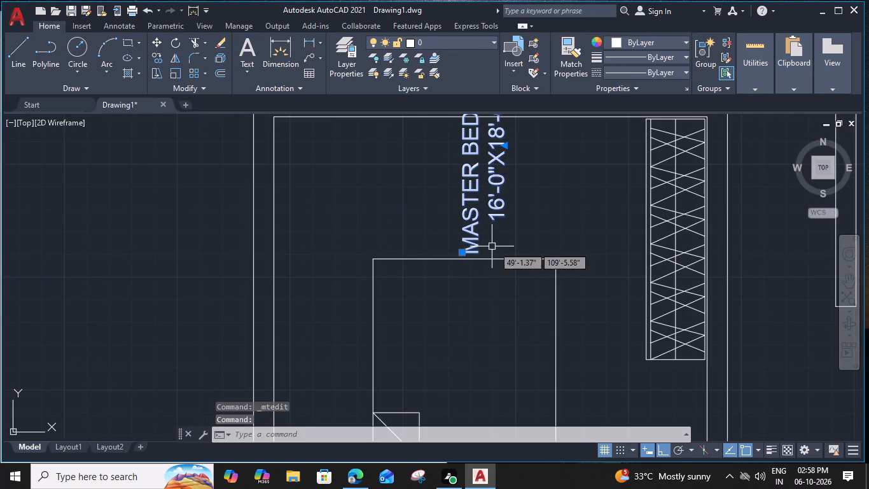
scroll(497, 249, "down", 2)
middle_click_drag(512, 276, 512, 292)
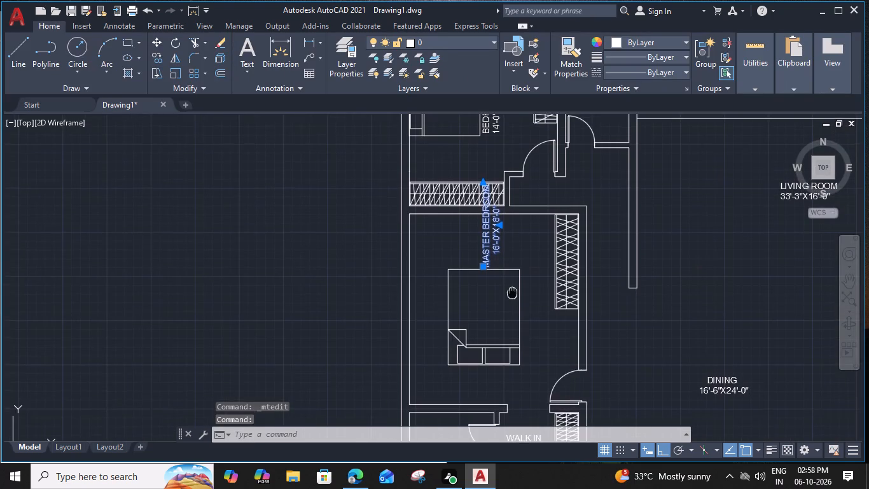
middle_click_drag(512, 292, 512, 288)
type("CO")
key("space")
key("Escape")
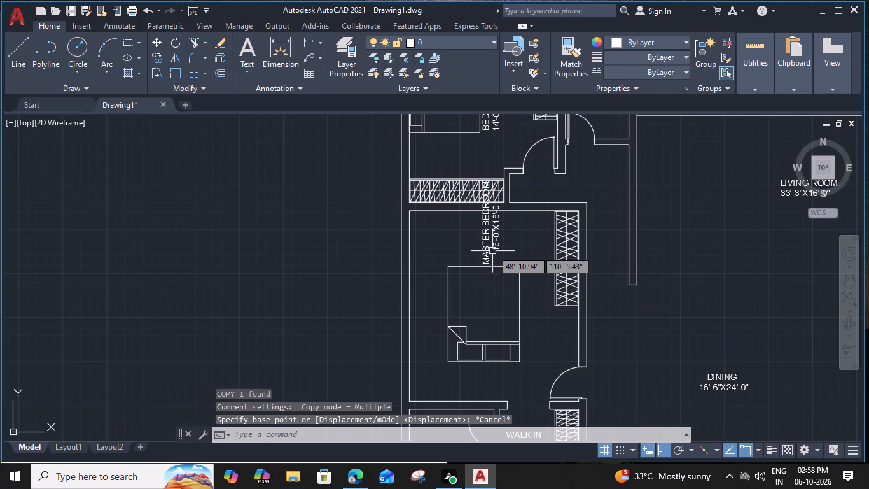
Rotate the vertical Master Bedroom label 90° counterclockwise about its insertion corner just above the foot of the bed.
left_click(488, 246)
type("RO")
key("space")
scroll(493, 260, "up", 2)
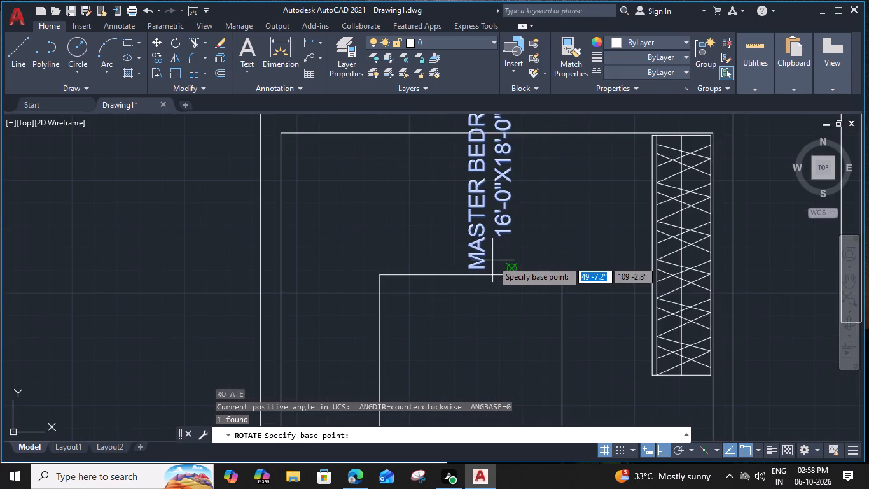
left_click(469, 268)
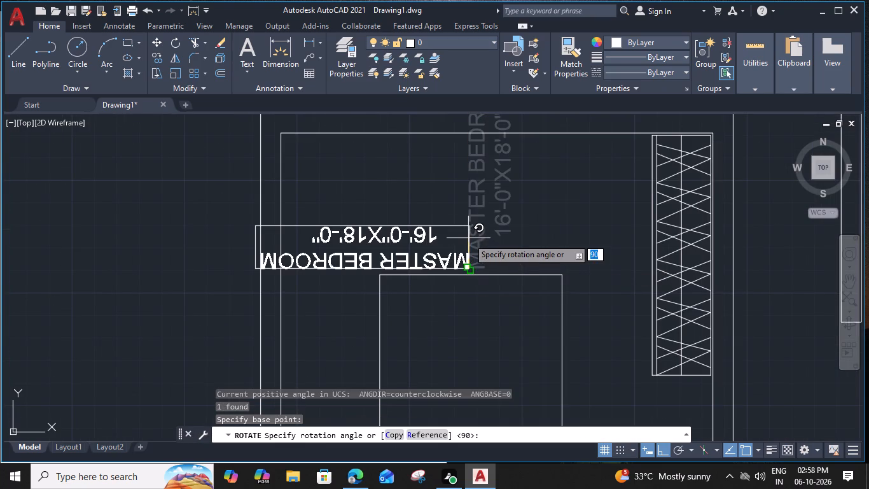
scroll(468, 238, "up", 3)
double_click(474, 238)
scroll(474, 238, "down", 4)
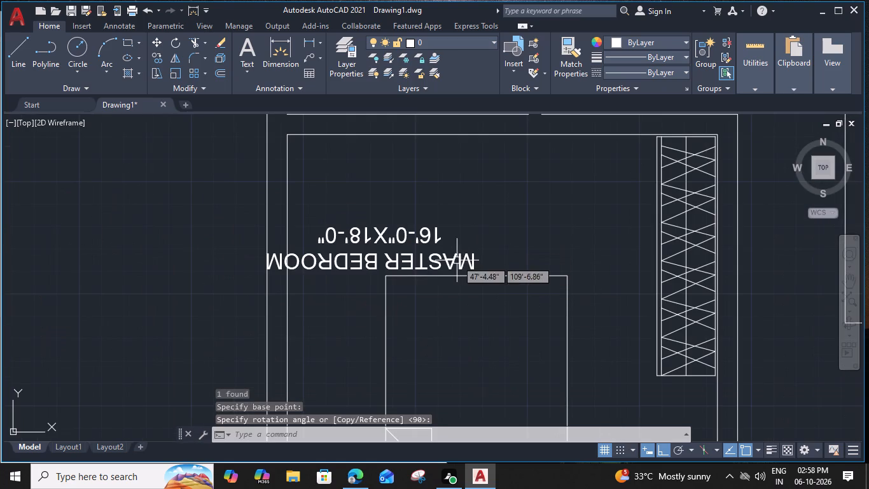
Measure the clearances around the Master Bedroom label between the bed, wardrobe and north wall.
left_click(457, 260)
key("m")
key("a")
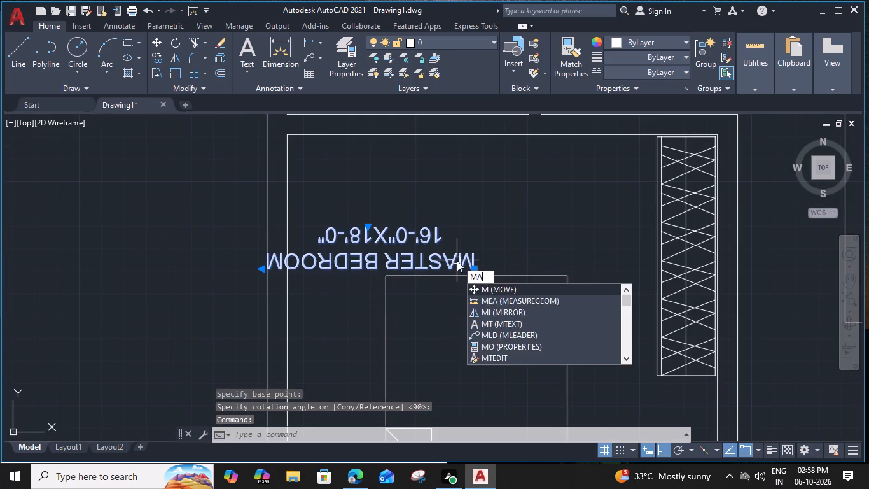
key("BackSpace")
type("EA")
key("space")
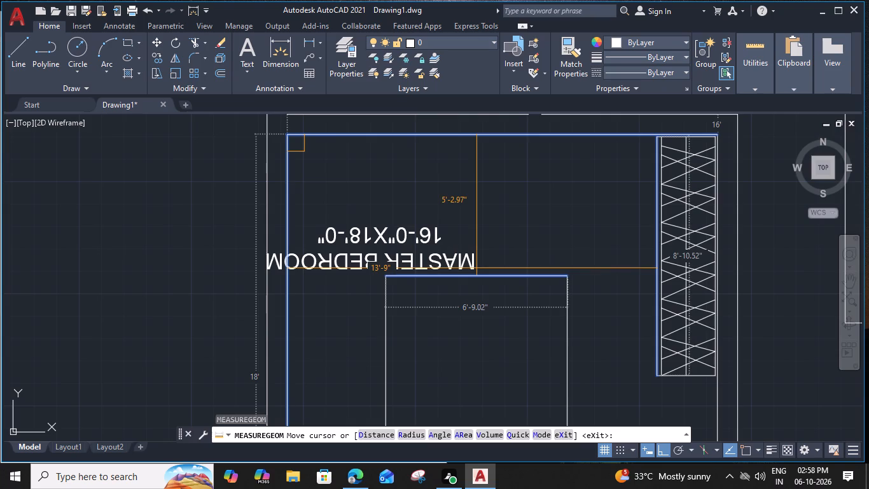
key("Escape")
Move the Master Bedroom label about 3'-10" straight east so it is roughly centred above the foot of the bed.
left_click(473, 266)
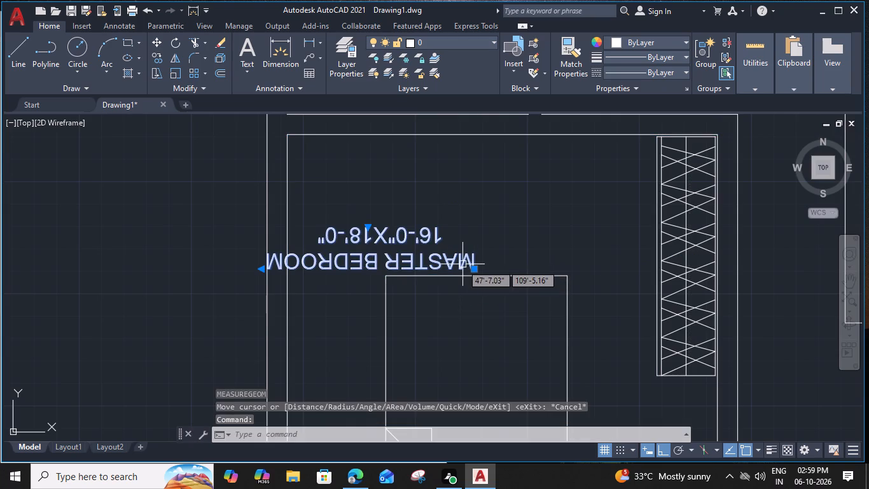
type("M")
key("space")
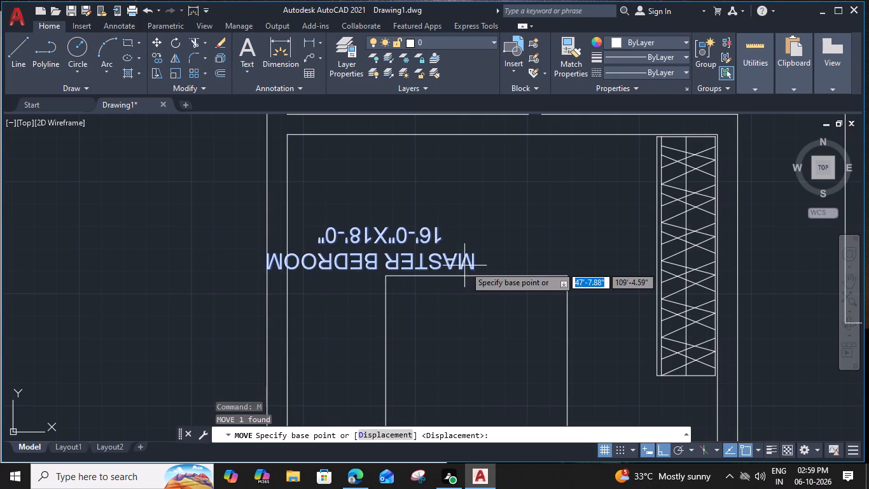
left_click(473, 267)
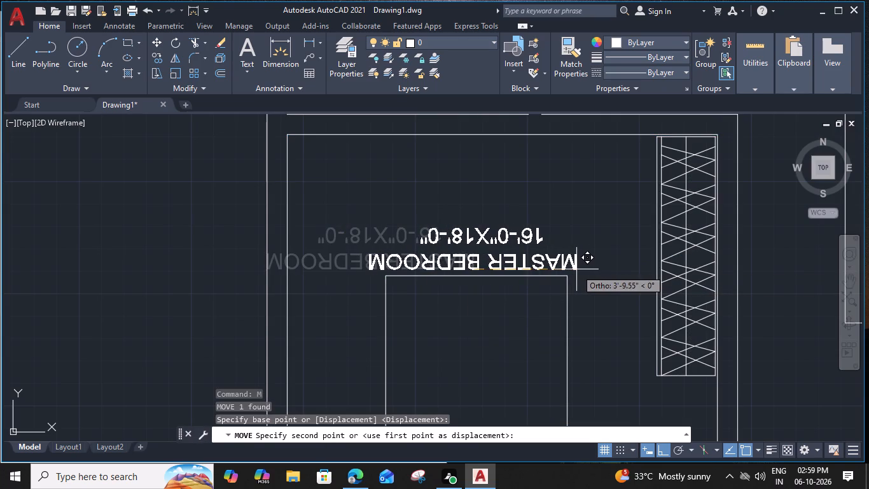
left_click(576, 269)
Measure the master bedroom's interior length and width.
scroll(421, 295, "down", 1)
middle_click_drag(422, 295, 547, 225)
scroll(539, 236, "down", 1)
type("MEA")
key("space")
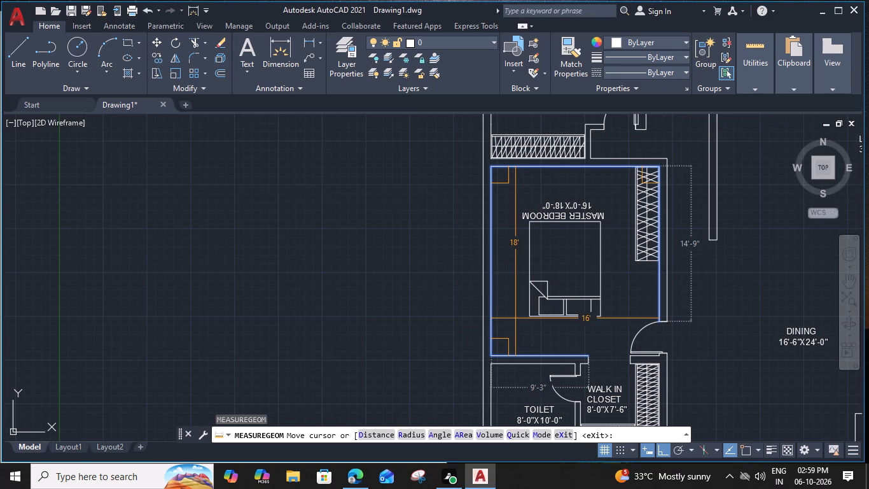
key("Escape")
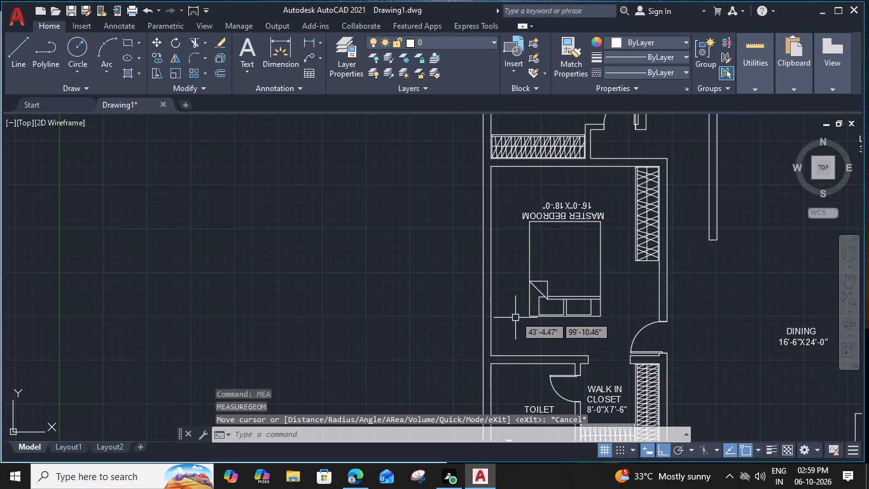
Review the whole floor plan, including the living, dining and lounge areas that have no furniture yet.
middle_click_drag(599, 250, 576, 259)
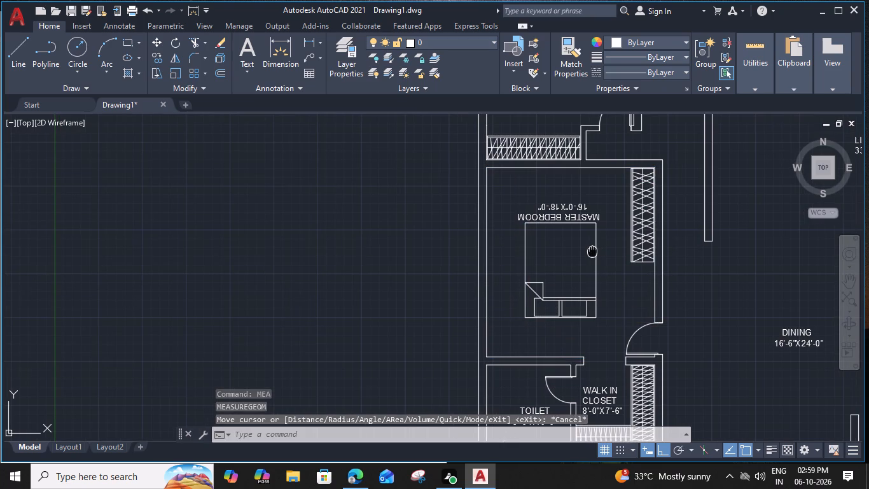
middle_click_drag(576, 259, 547, 332)
scroll(547, 332, "down", 1)
middle_click_drag(550, 330, 471, 276)
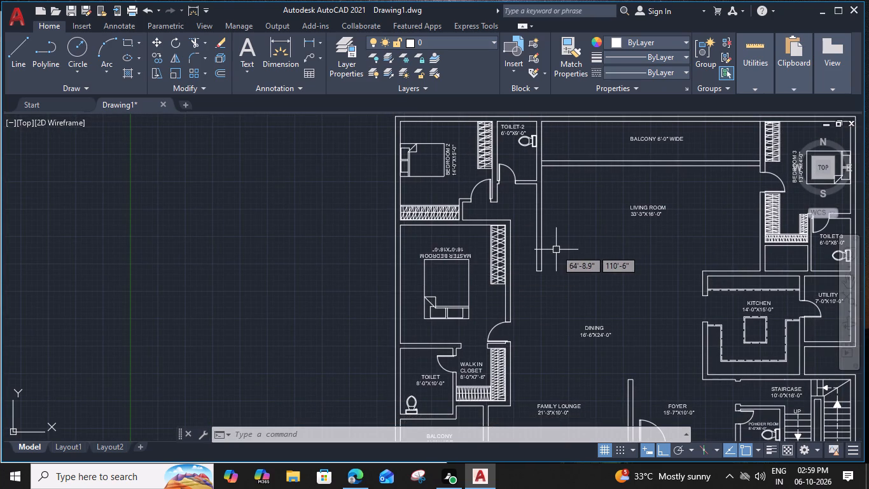
scroll(555, 253, "down", 1)
middle_click_drag(552, 255, 435, 227)
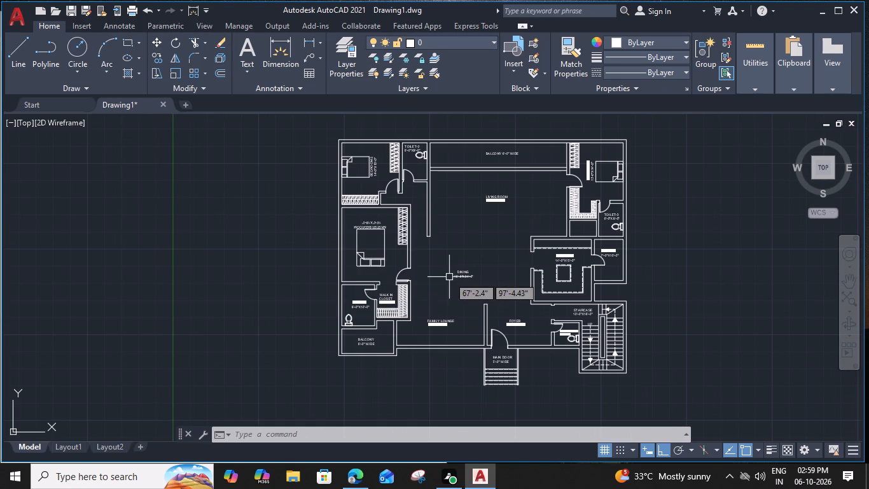
middle_click_drag(475, 286, 447, 291)
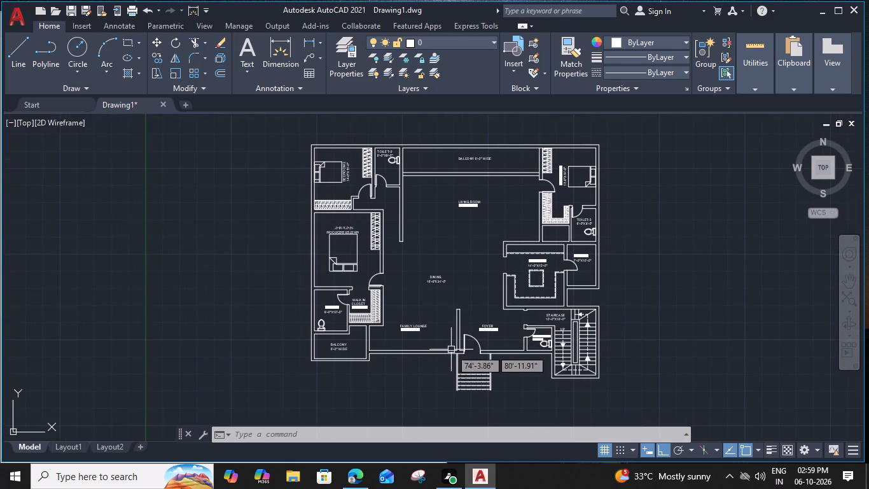
middle_click_drag(451, 248, 450, 260)
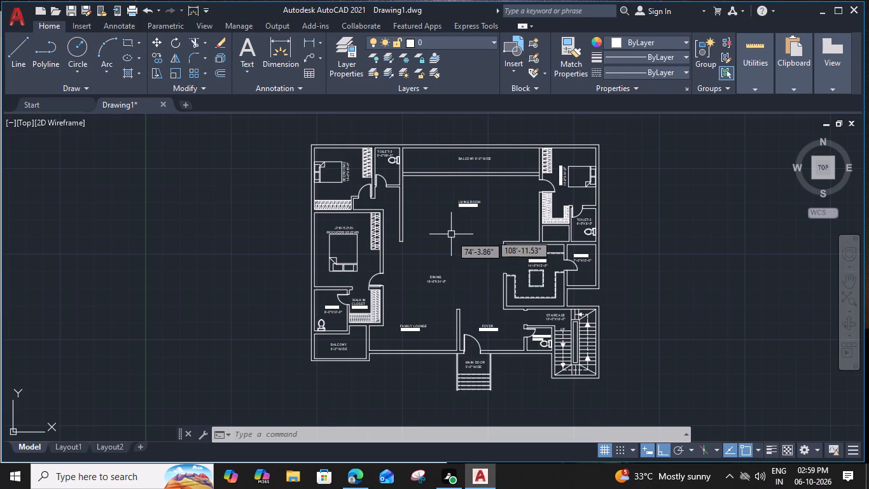
middle_click_drag(450, 260, 451, 266)
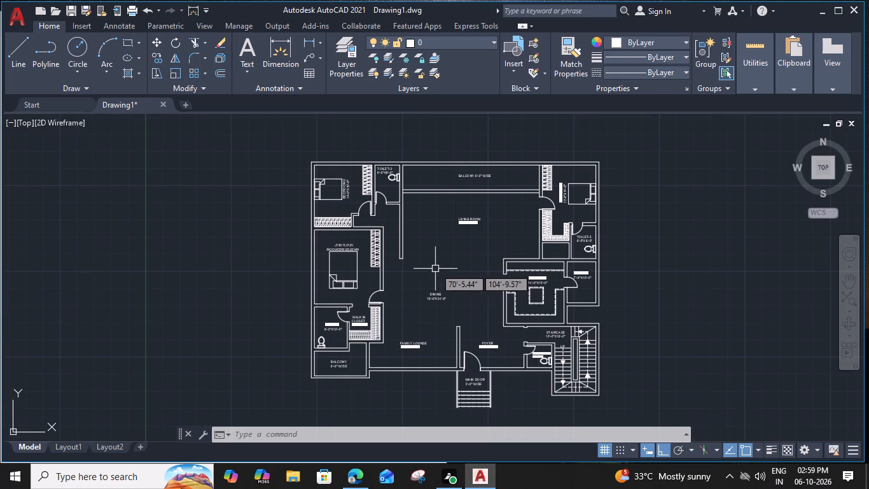
Insert the Dining Set - 36 x 72 in., Table - Rectangular Woodgrain 60 x 30 in. and Sofa - Roundback 7 ft. blocks east of the plan.
key("ctrl+2")
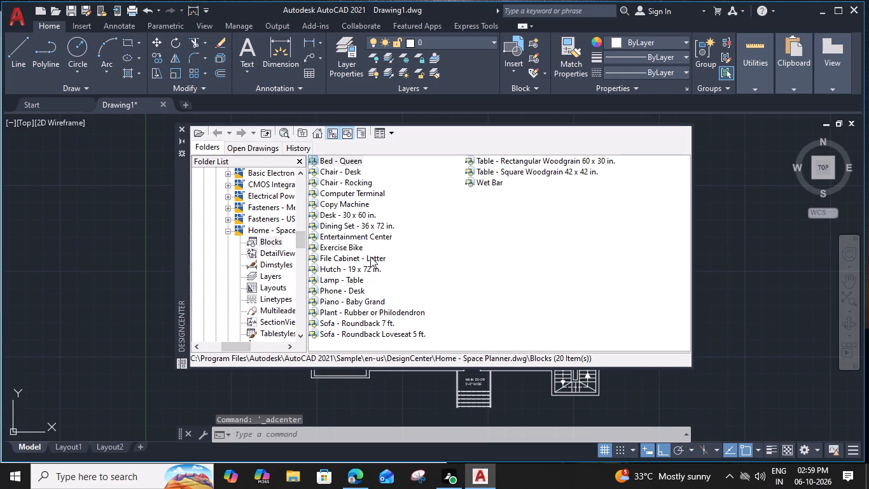
left_click(369, 223)
left_click_drag(369, 223, 372, 223)
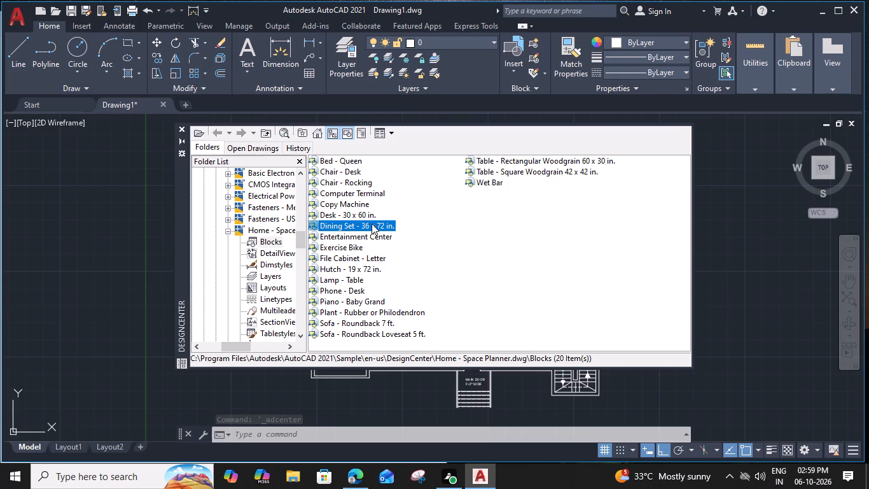
left_click_drag(372, 223, 712, 301)
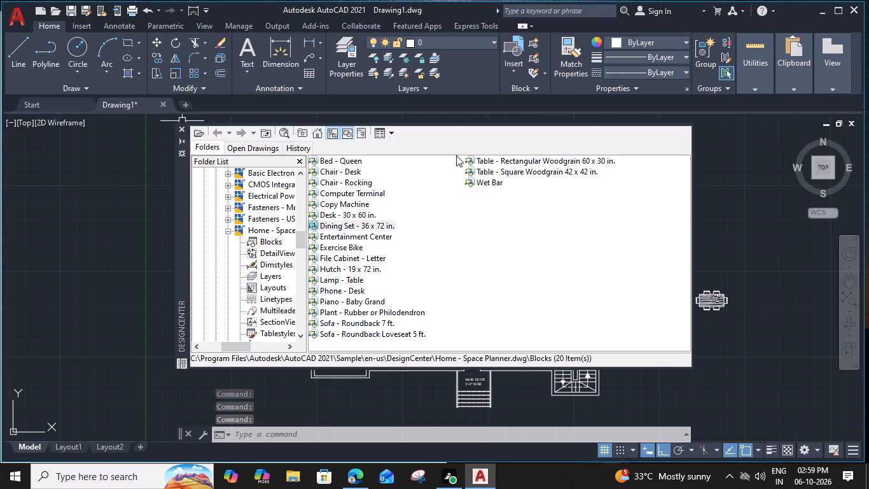
left_click_drag(483, 162, 728, 220)
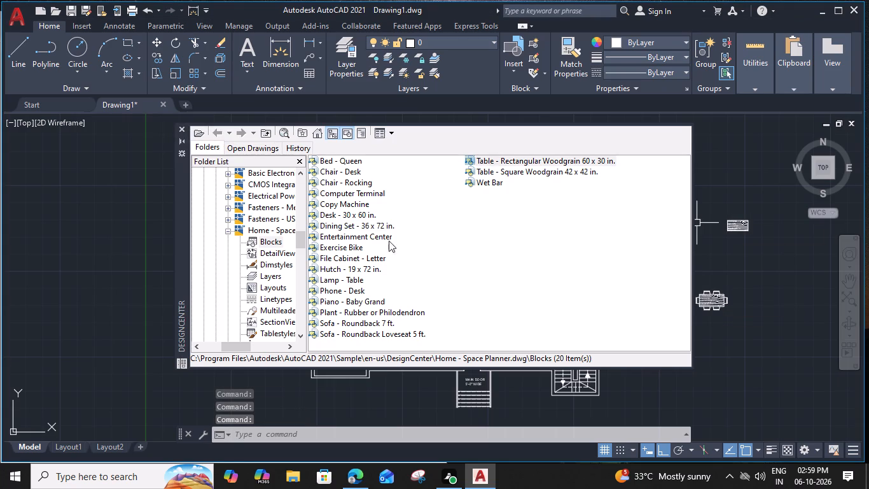
left_click_drag(312, 320, 440, 311)
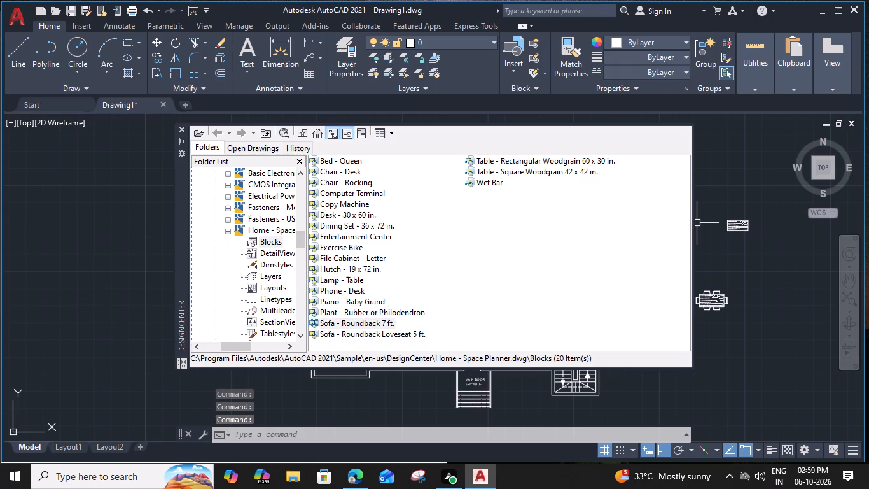
left_click_drag(440, 311, 744, 264)
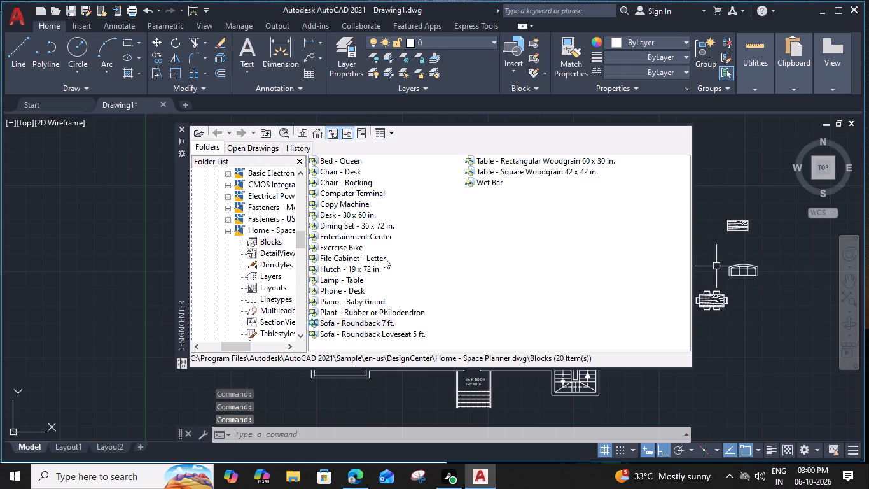
left_click(179, 126)
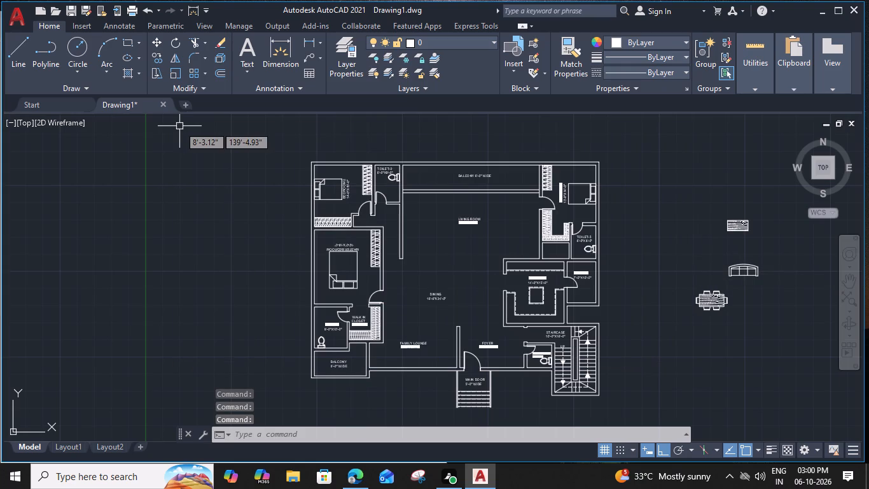
Move the dining set about 58'-8" straight west into the dining area, just east of the DINING label.
scroll(717, 290, "up", 1)
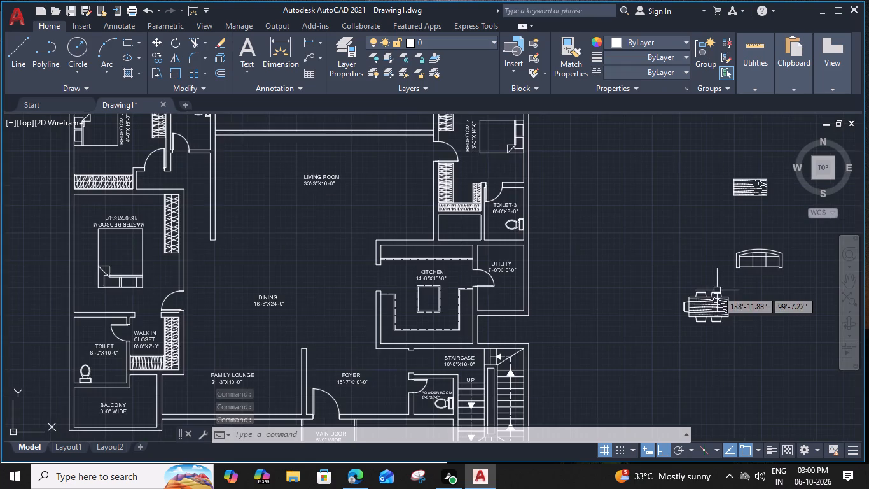
left_click(703, 300)
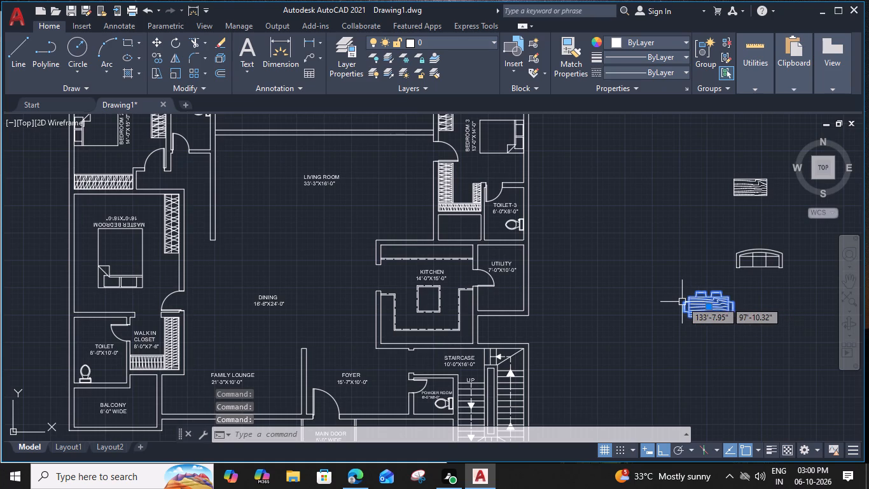
type("M")
key("space")
scroll(685, 299, "up", 2)
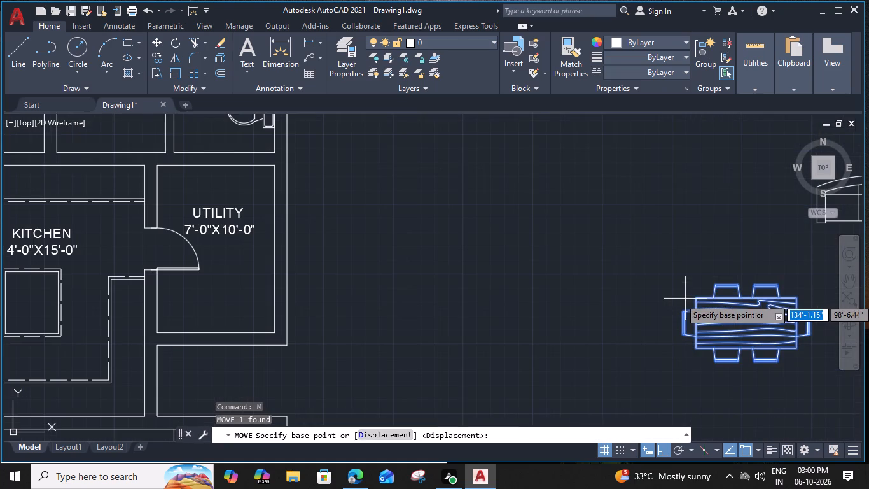
left_click(682, 323)
scroll(565, 322, "down", 2)
middle_click_drag(541, 313, 550, 313)
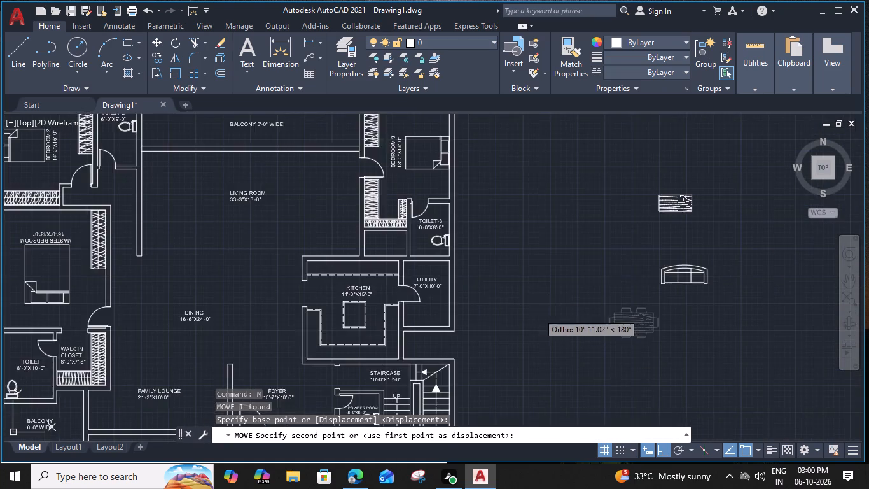
middle_click_drag(550, 313, 725, 299)
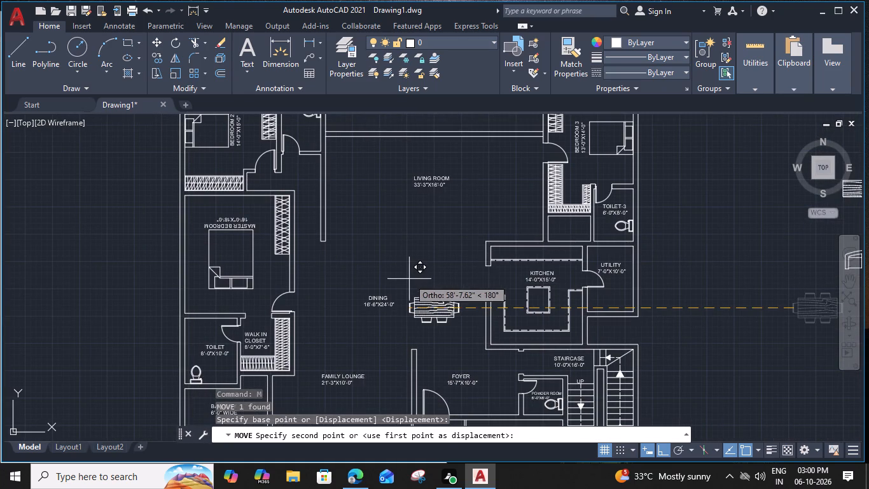
left_click(409, 279)
Rotate the dining set 90° clockwise about its table's southeast corner so the table runs north-south.
middle_click_drag(410, 281, 488, 264)
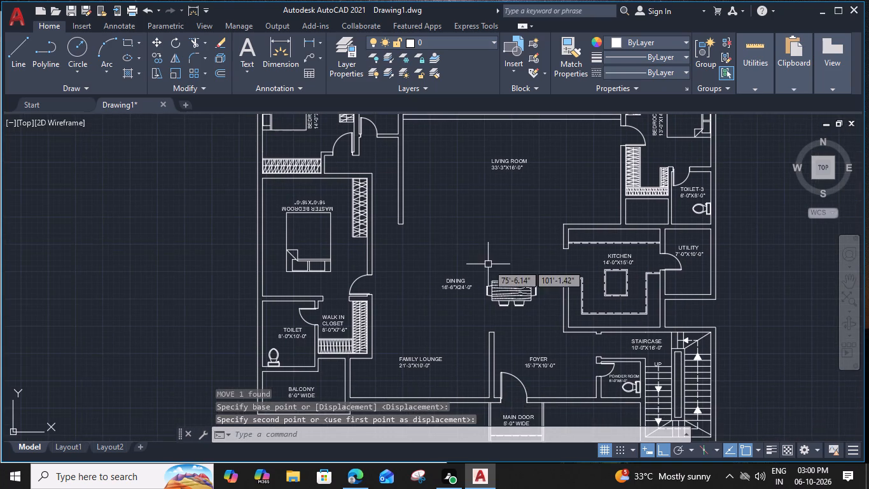
left_click(531, 295)
type("RO")
key("space")
left_click(529, 280)
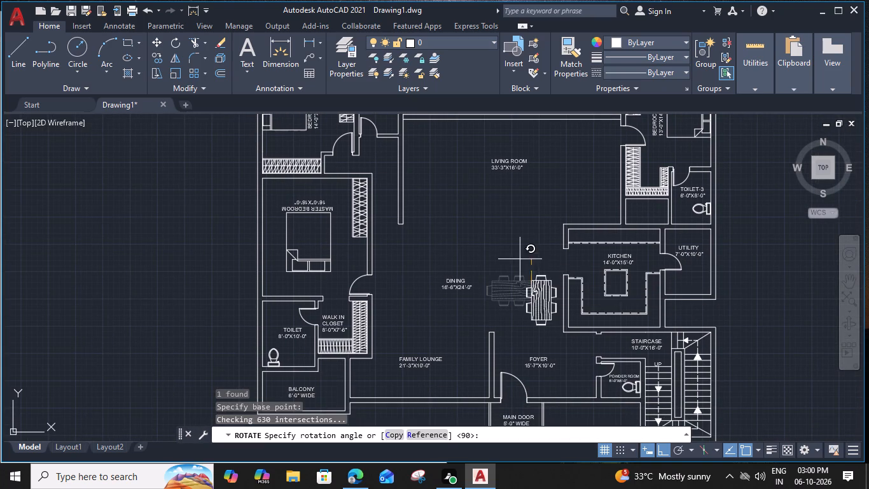
scroll(531, 303, "up", 3)
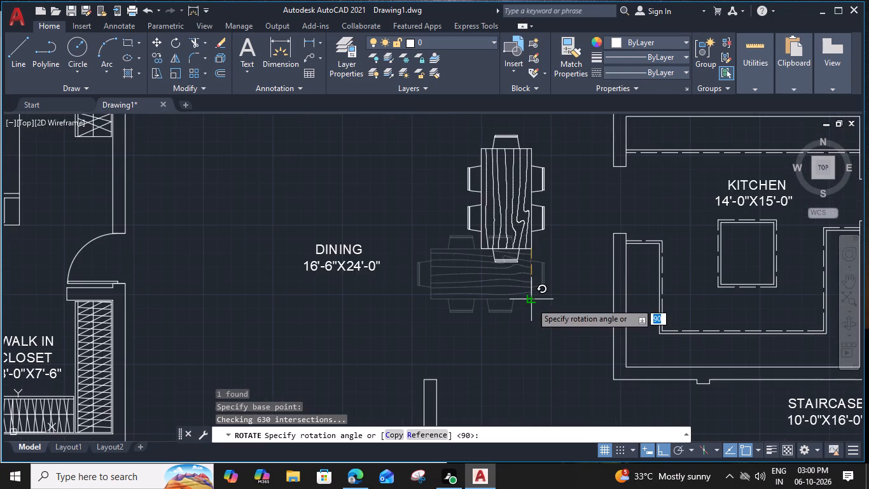
left_click(531, 303)
Move the rotated dining set west across the dining area until it stands close to the DINING label's northeast side.
left_click(480, 251)
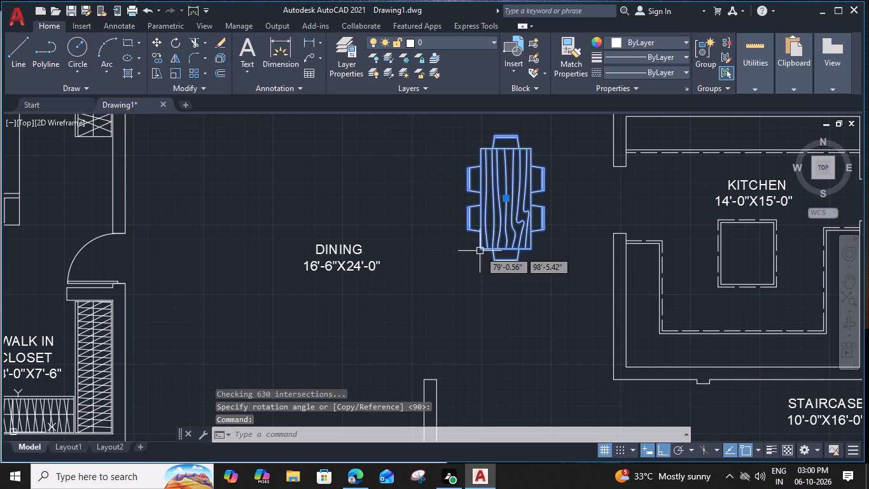
type("M")
key("space")
left_click(480, 251)
left_click(398, 253)
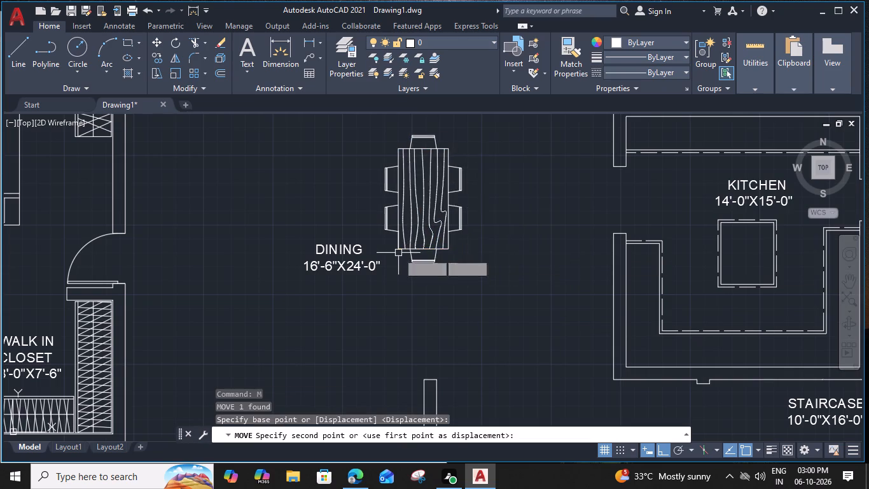
scroll(398, 253, "down", 3)
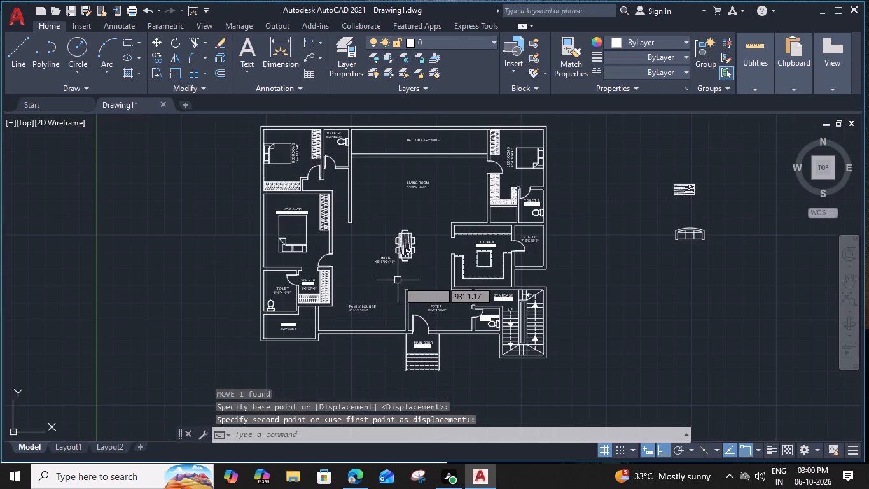
middle_click_drag(398, 280, 488, 281)
scroll(487, 262, "up", 2)
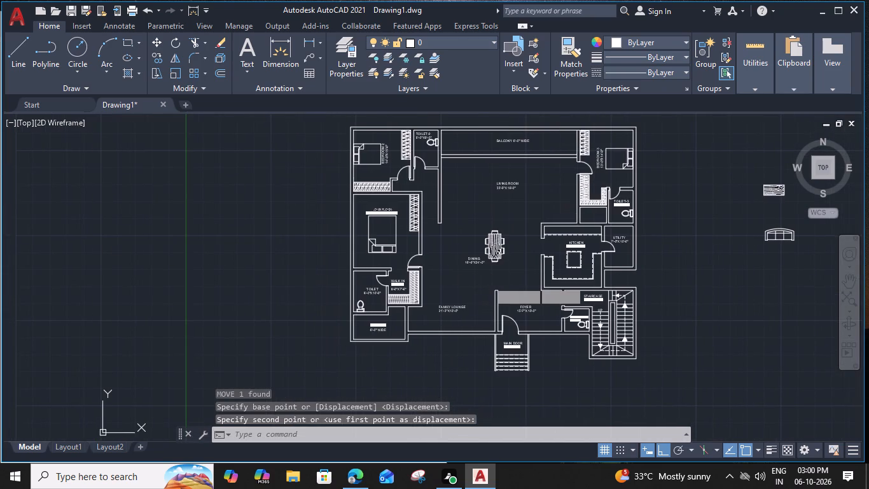
left_click(494, 250)
key("m")
key("space")
left_click(493, 252)
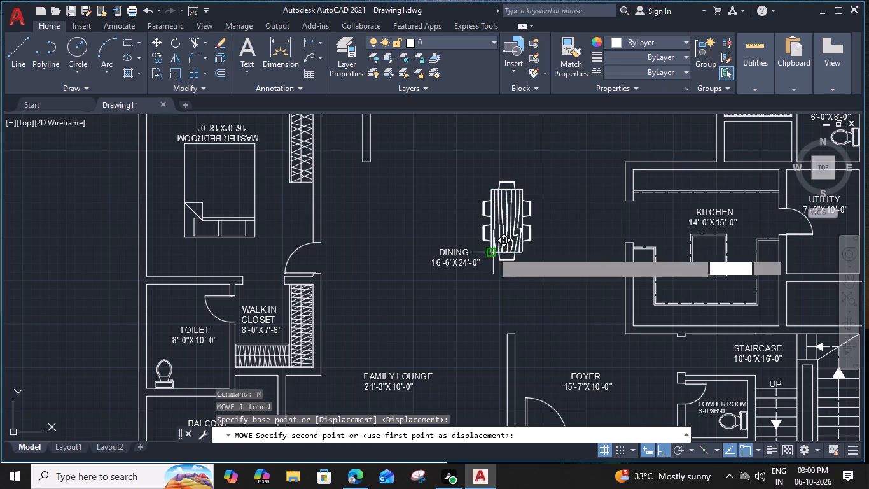
left_click(481, 253)
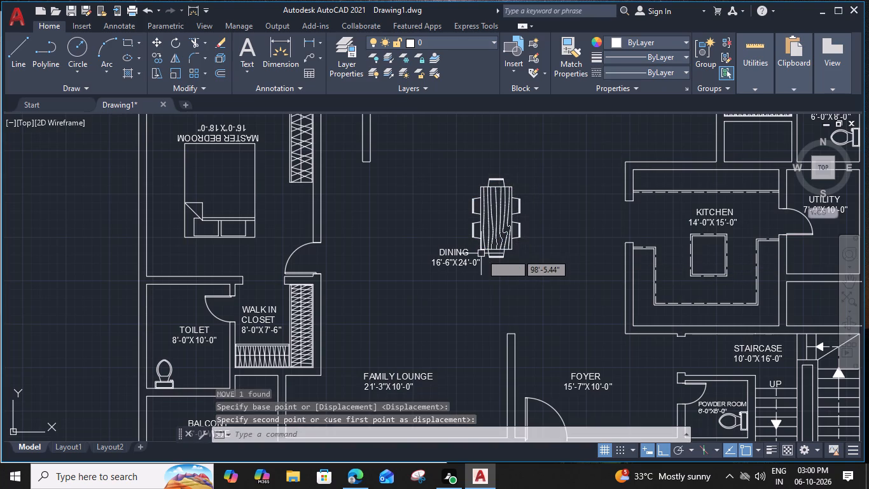
Move the DINING 16'-6"X24'-0" label straight south so it sits clear below the dining set.
scroll(485, 283, "down", 1)
middle_click_drag(485, 283, 485, 283)
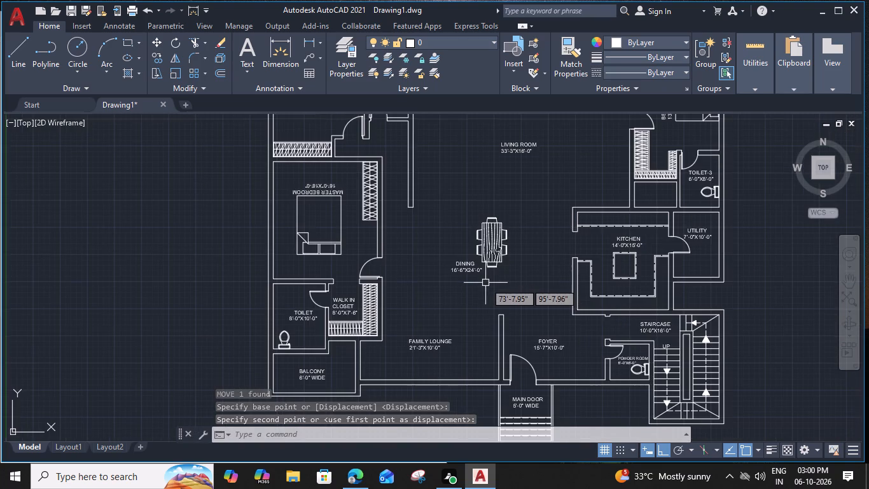
middle_click_drag(485, 283, 557, 282)
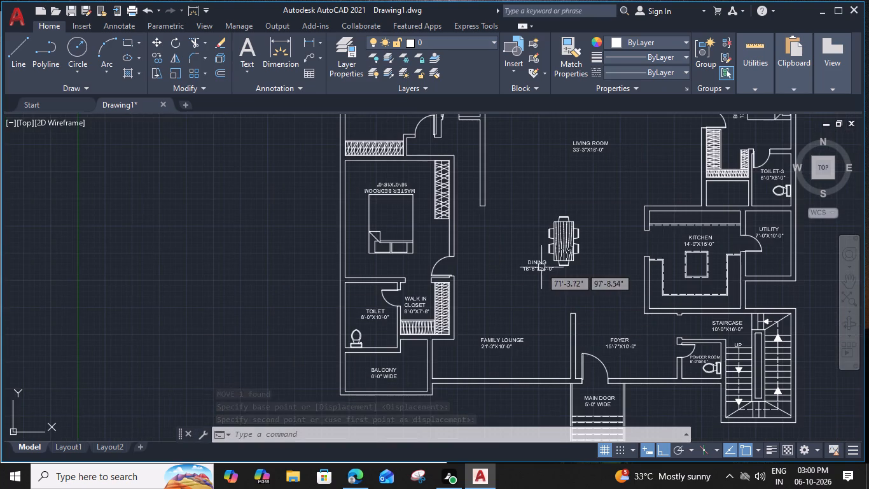
left_click(540, 267)
type("M")
key("space")
scroll(540, 269, "up", 2)
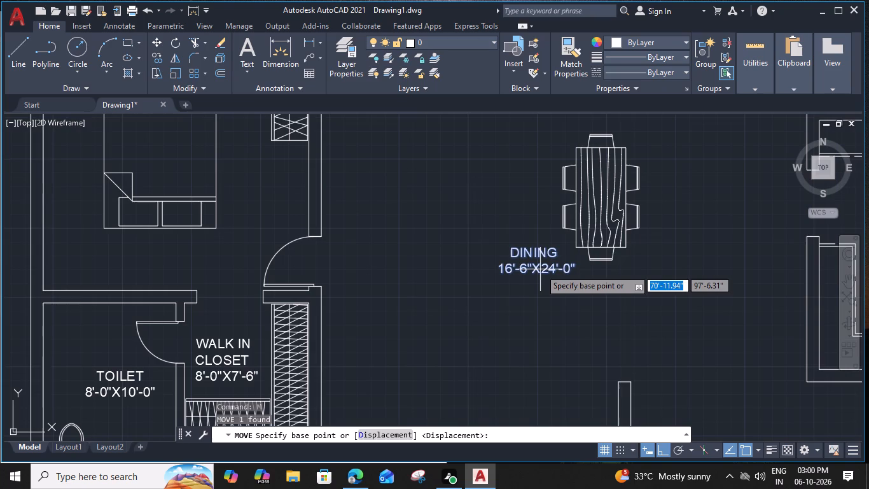
left_click(577, 272)
left_click(576, 302)
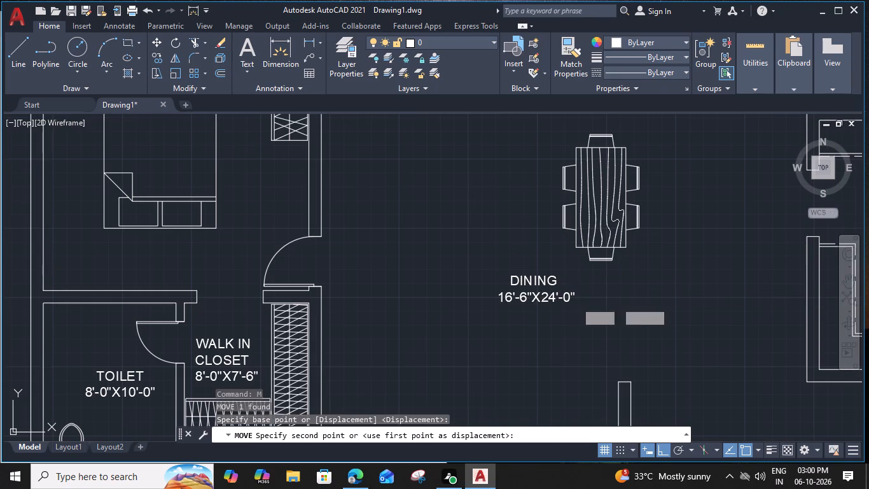
Shift the dining set slightly west so it stands nearly above the DINING label.
middle_click_drag(555, 271, 579, 279)
left_click(603, 252)
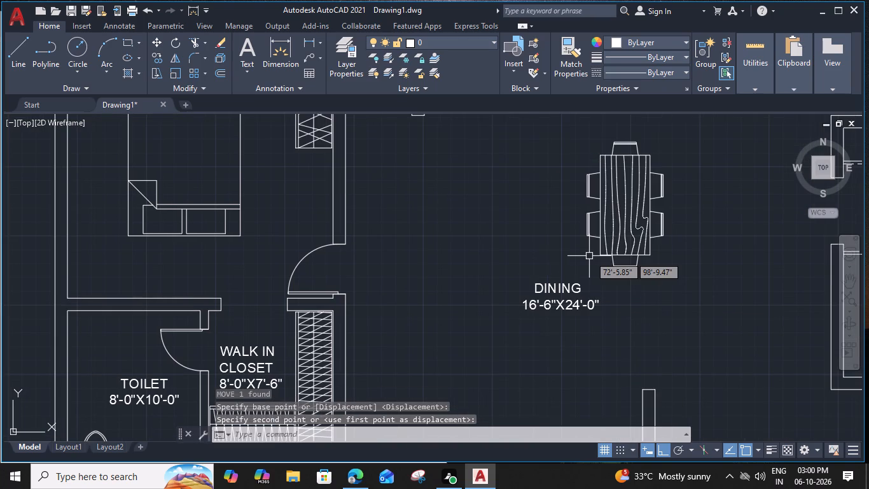
key("m")
key("space")
left_click(596, 256)
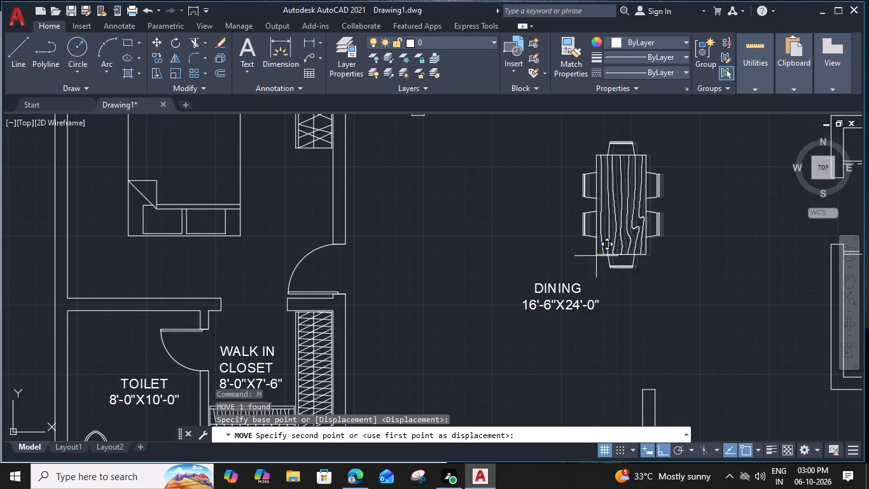
left_click(564, 259)
Move the DINING 16'-6"X24'-0" label slightly east to centre it beneath the dining set.
scroll(564, 266, "down", 2)
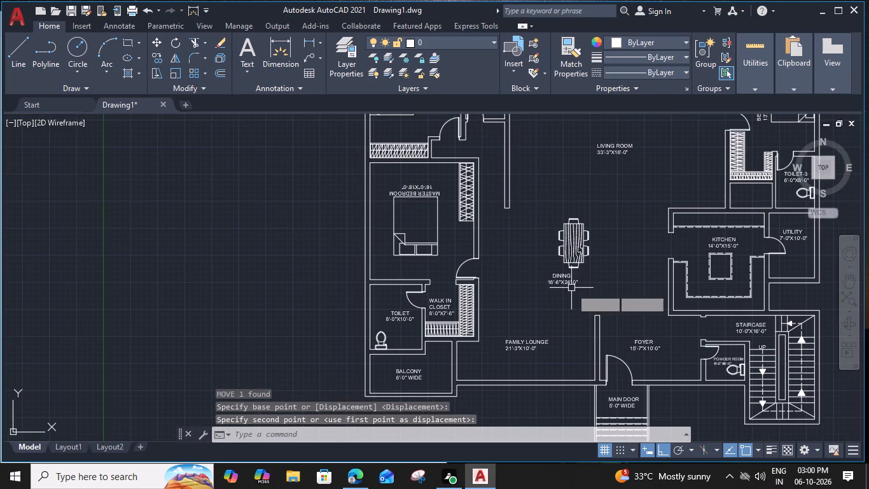
scroll(575, 278, "up", 1)
left_click(580, 287)
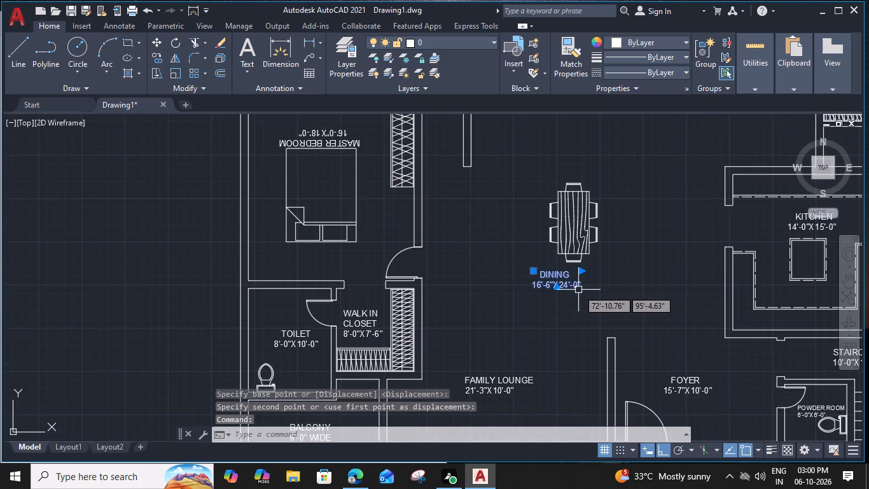
type("M")
key("space")
left_click(581, 288)
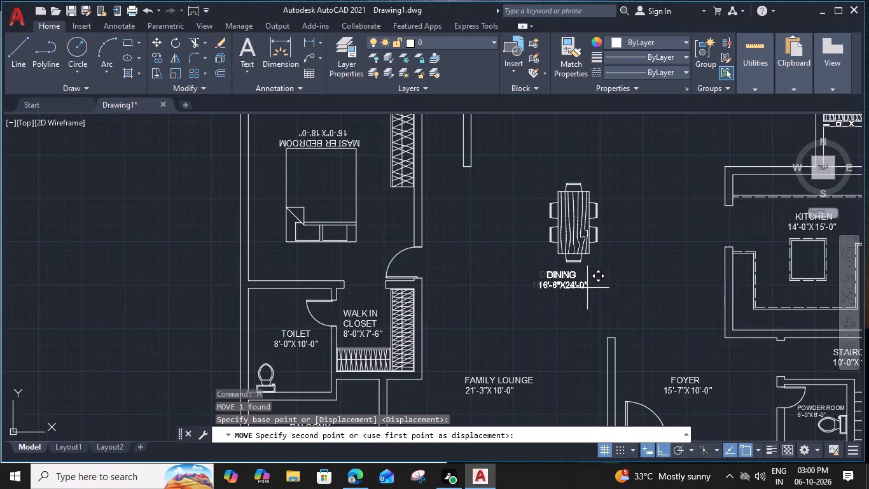
left_click(603, 287)
Move the rectangular woodgrain table from east of the plan straight west into the living room, at the LIVING ROOM label.
scroll(602, 288, "down", 2)
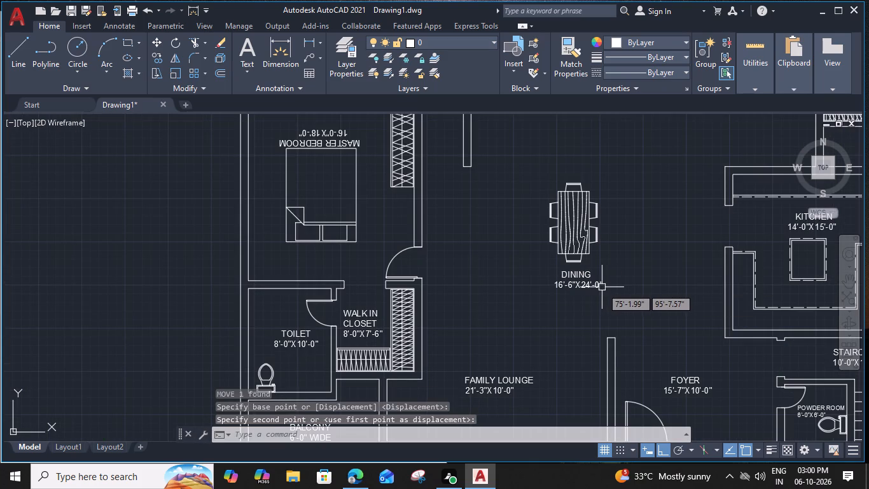
middle_click_drag(585, 311, 570, 280)
scroll(569, 280, "down", 1)
middle_click_drag(585, 275, 559, 281)
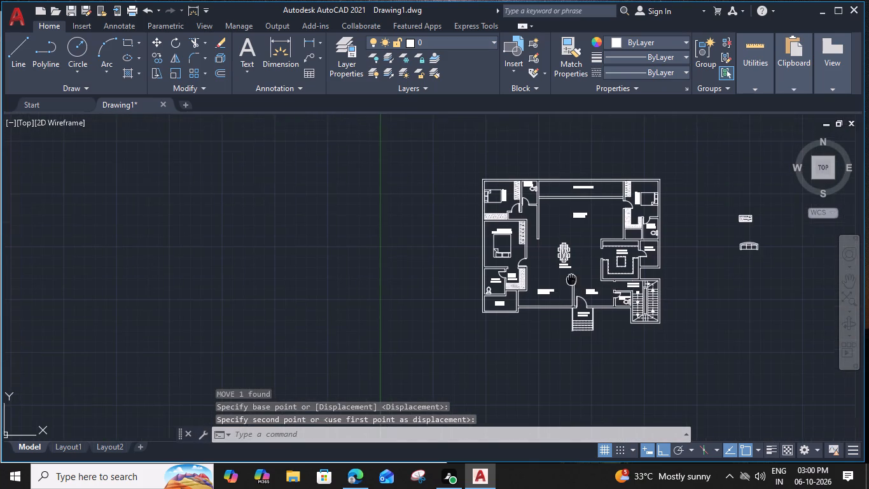
middle_click_drag(559, 281, 529, 282)
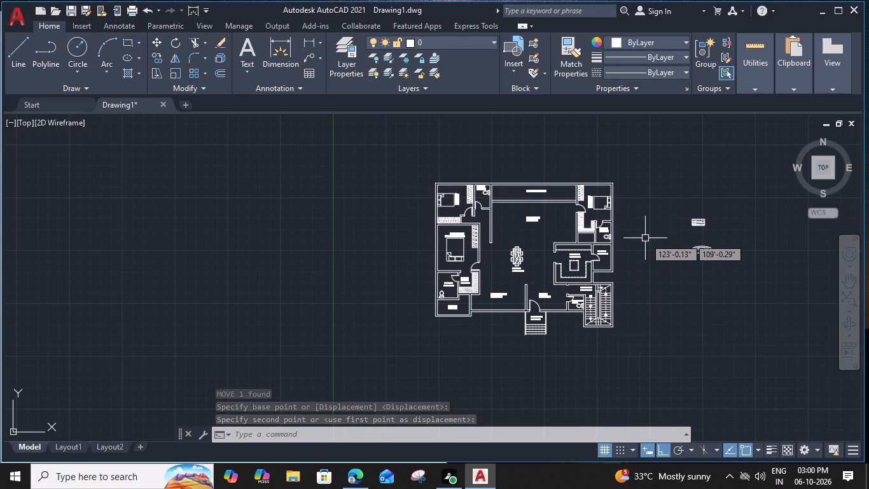
scroll(710, 229, "up", 1)
left_click(695, 220)
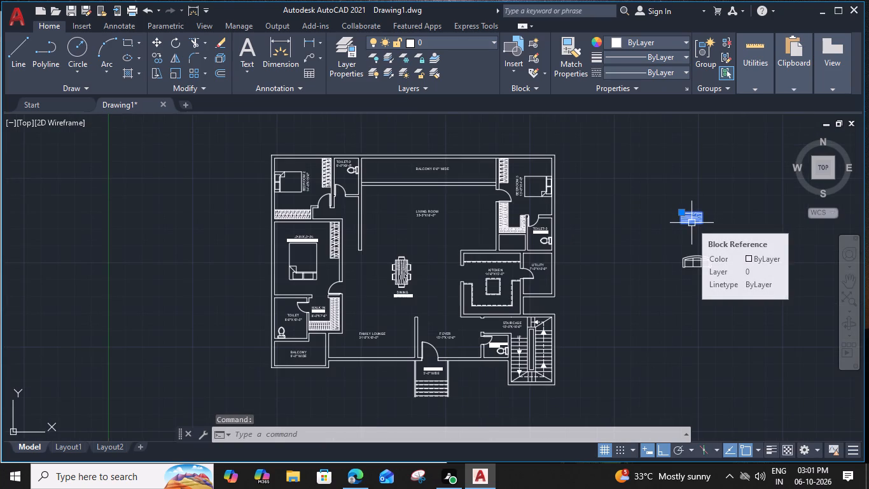
key("m")
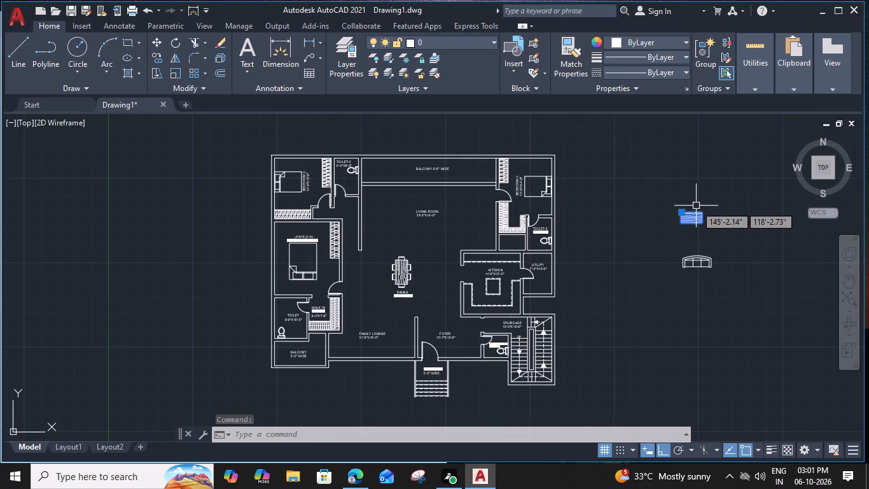
key("space")
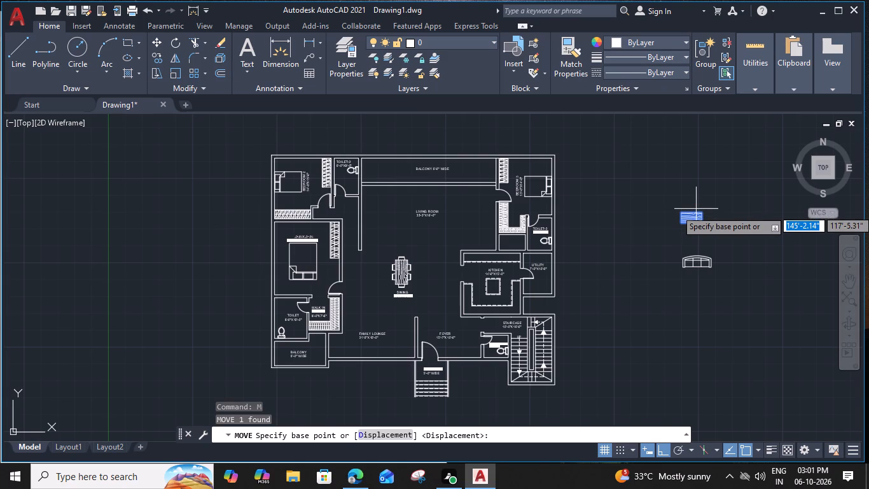
scroll(697, 203, "up", 1)
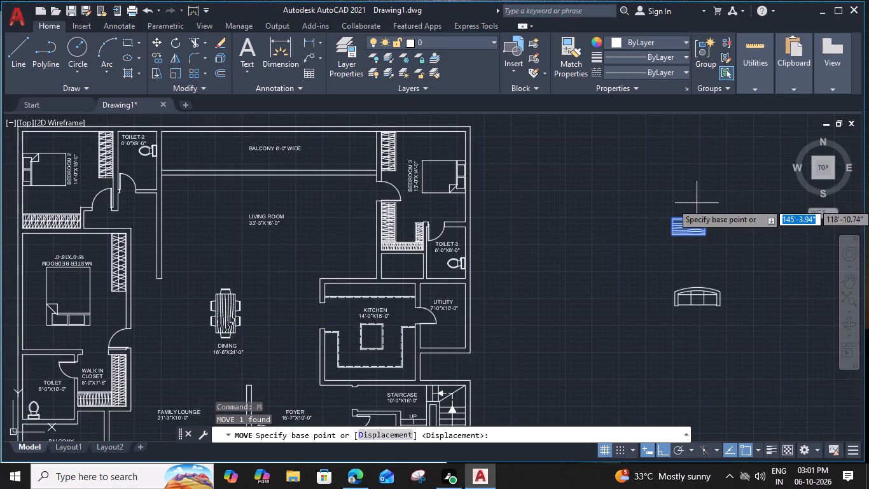
left_click(669, 217)
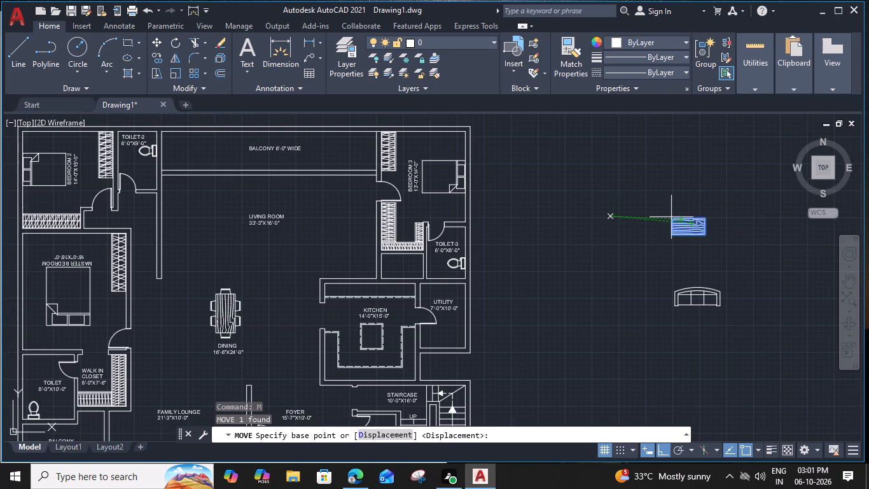
middle_click_drag(578, 227, 676, 218)
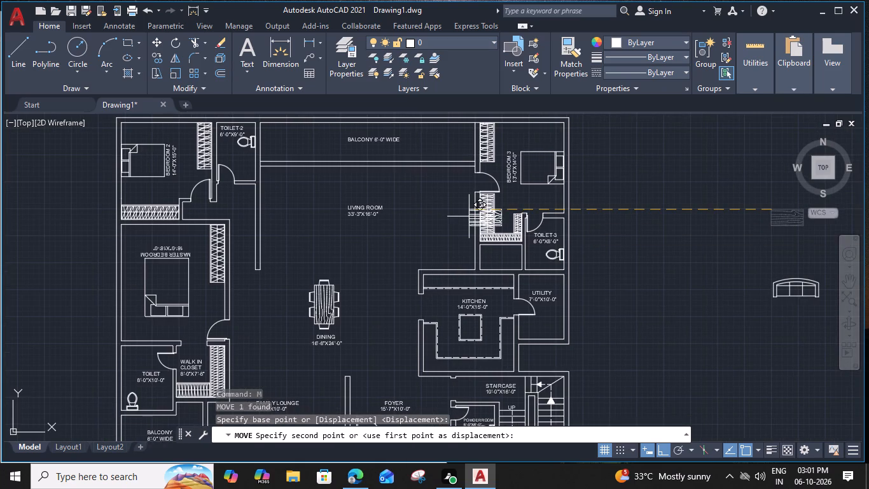
left_click(347, 226)
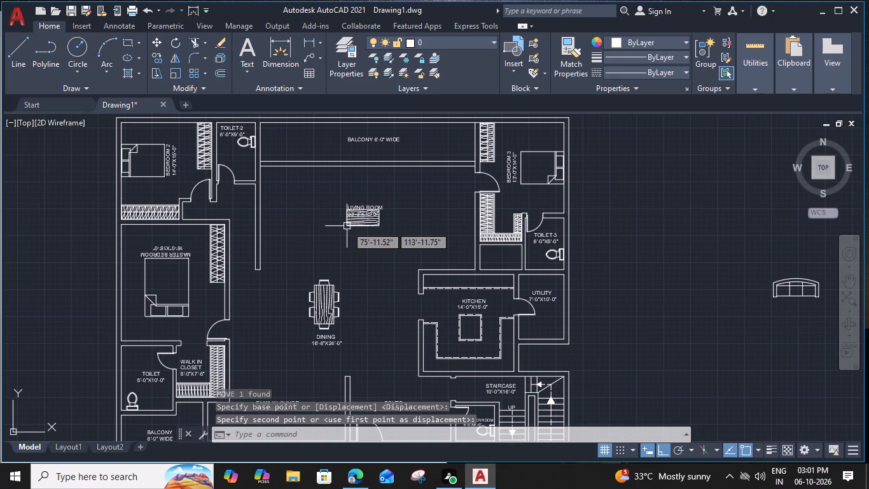
Move the LIVING ROOM 33'-3"X16'-0" label straight north so it sits clear above the woodgrain table.
key("Escape")
middle_click_drag(370, 243, 418, 255)
scroll(414, 209, "up", 2)
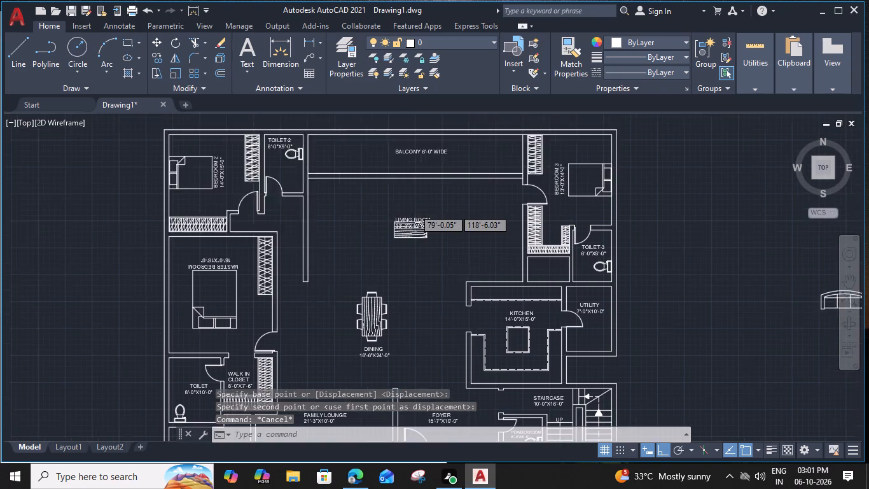
left_click(419, 230)
type("M")
key("space")
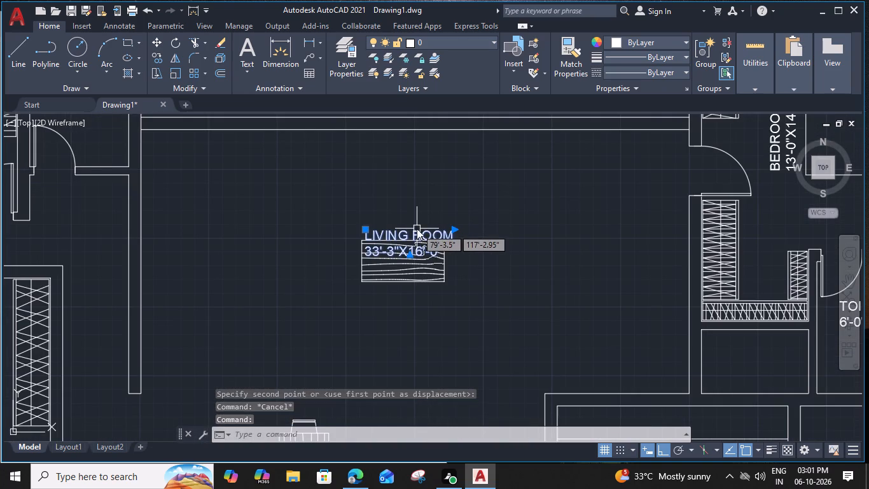
left_click(365, 231)
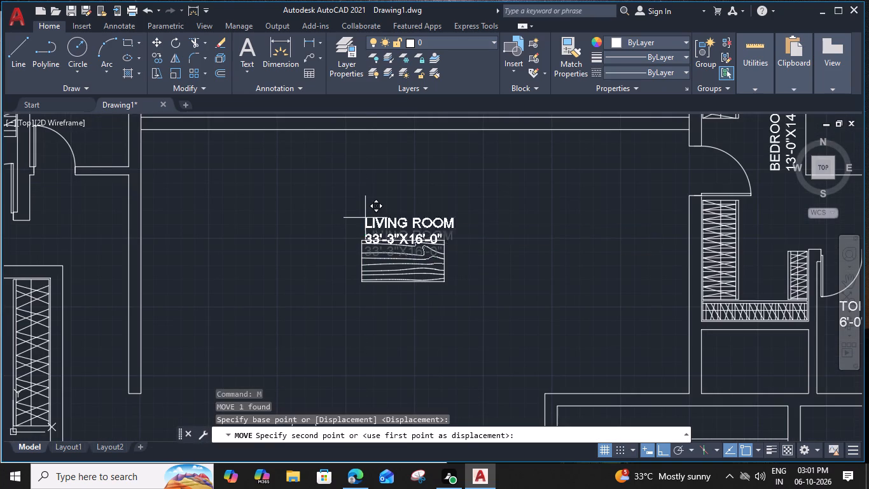
left_click(368, 194)
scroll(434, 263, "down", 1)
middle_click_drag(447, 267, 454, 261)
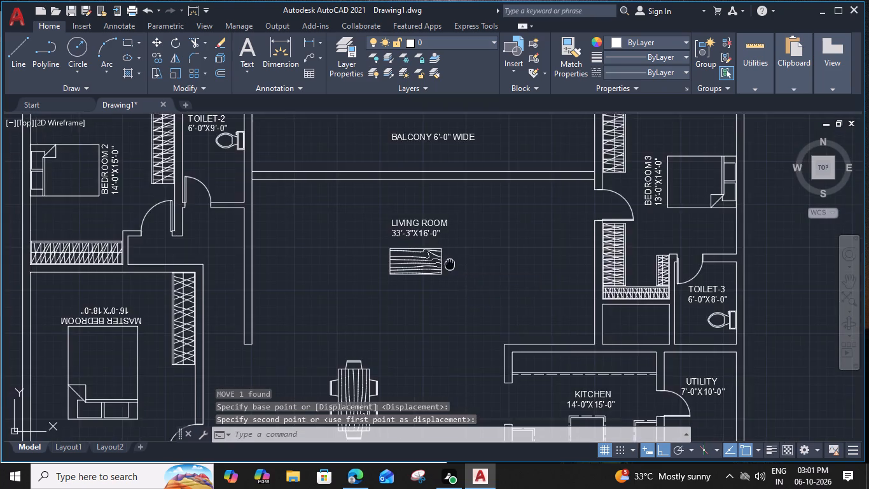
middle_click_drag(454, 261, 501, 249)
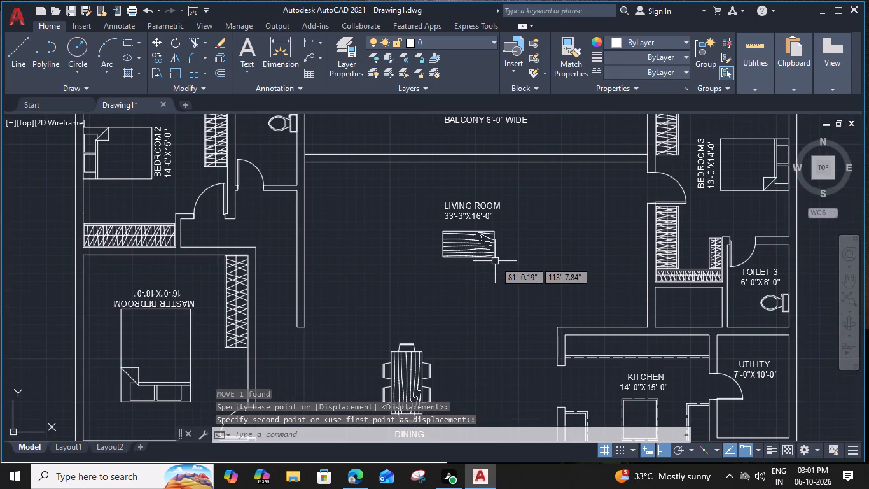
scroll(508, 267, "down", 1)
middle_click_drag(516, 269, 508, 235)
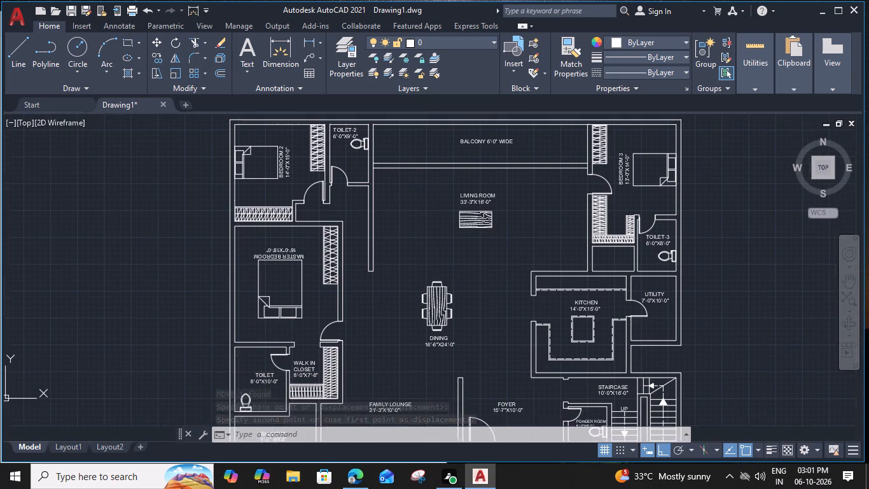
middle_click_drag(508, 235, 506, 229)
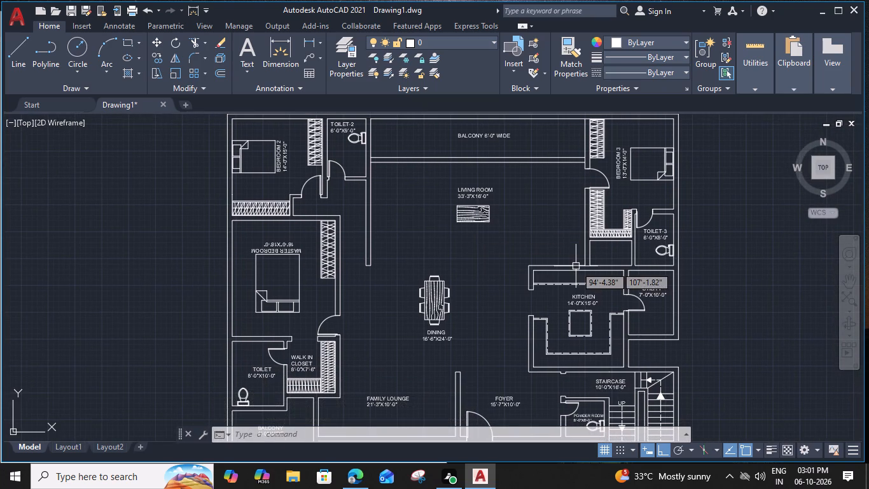
Move the sofa from east of the plan straight west to just west of the dining set.
middle_click_drag(574, 260, 538, 215)
scroll(539, 223, "down", 1)
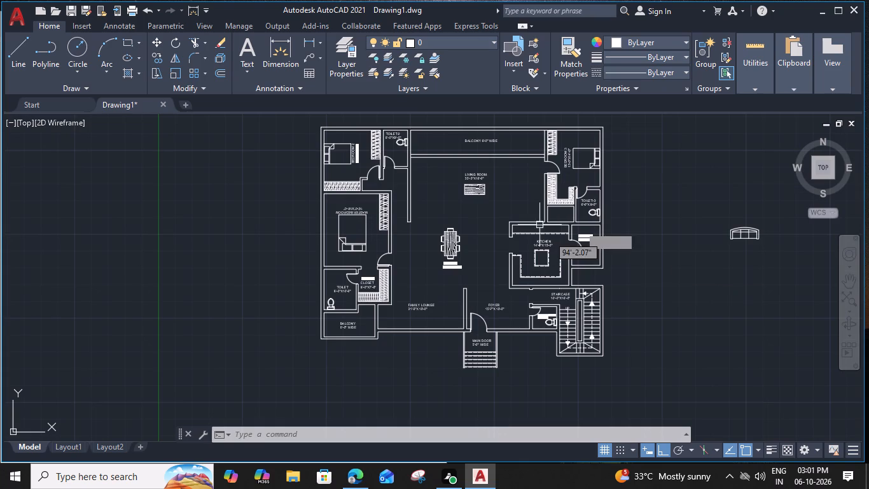
left_click(741, 229)
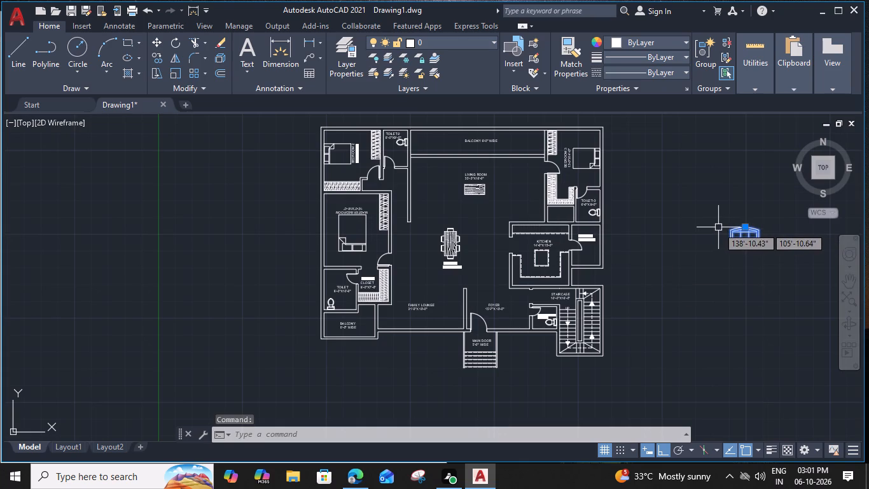
type("M")
key("space")
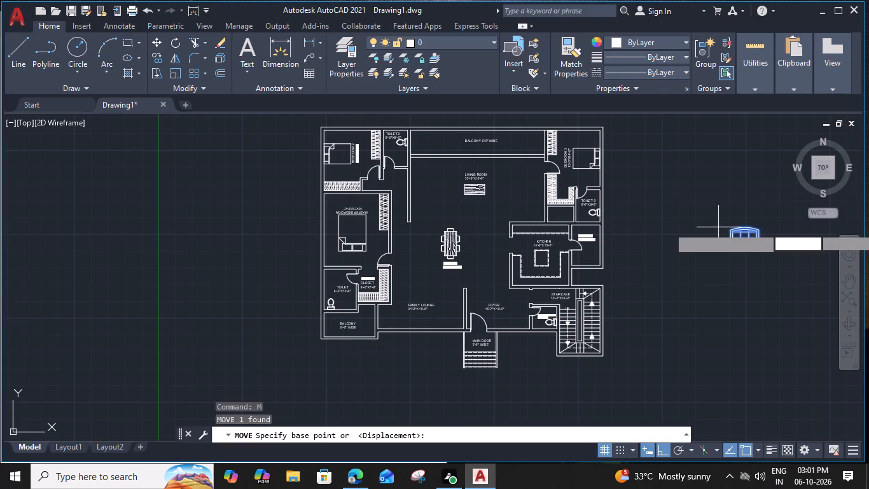
scroll(735, 223, "up", 2)
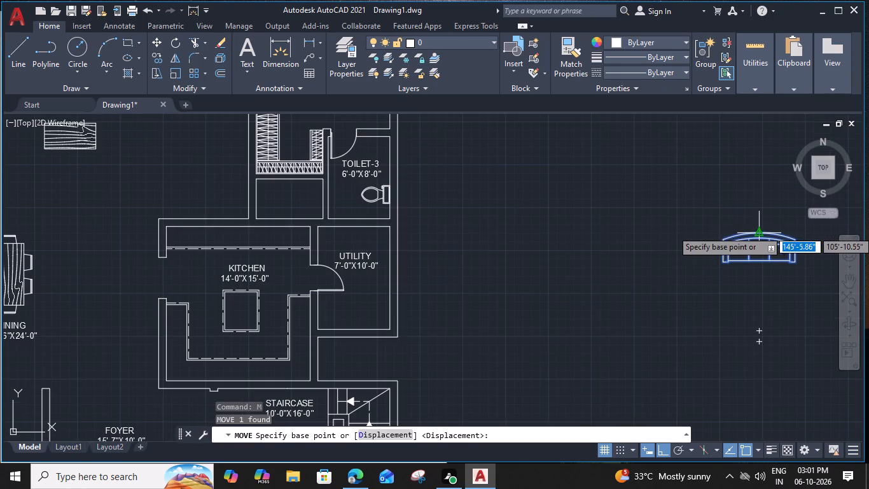
left_click(758, 230)
scroll(757, 232, "down", 1)
middle_click_drag(387, 253, 400, 253)
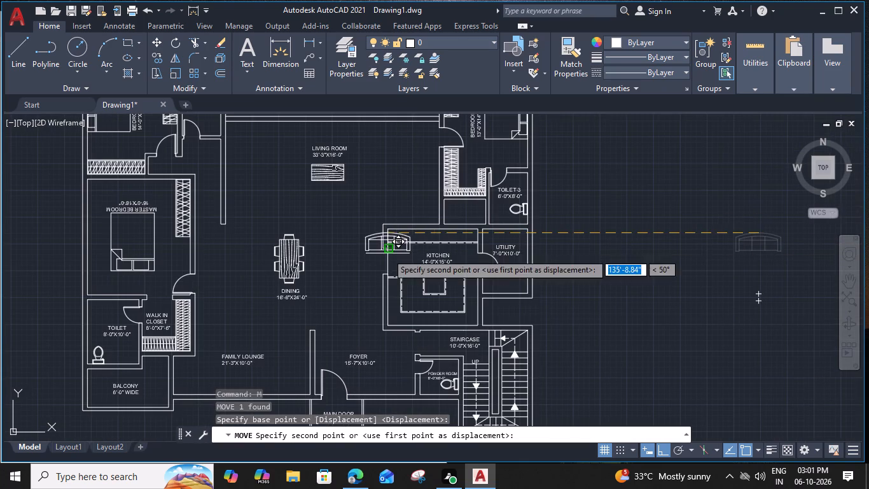
middle_click_drag(400, 253, 561, 254)
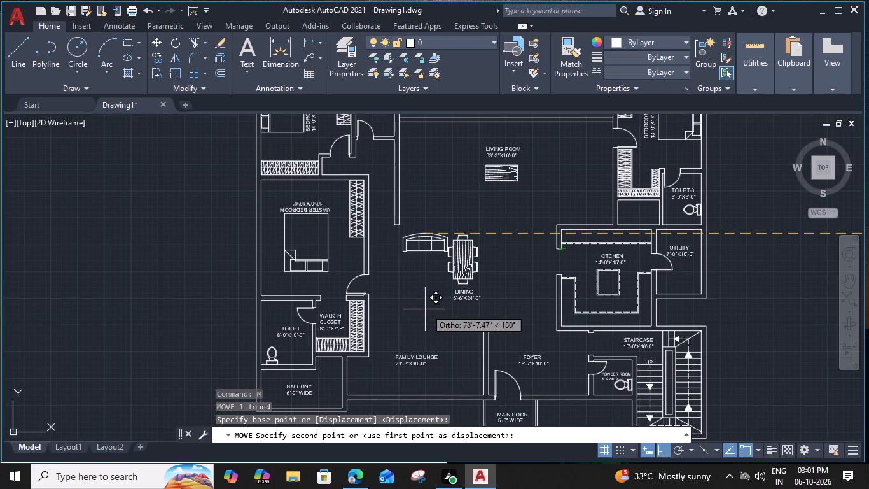
left_click(412, 315)
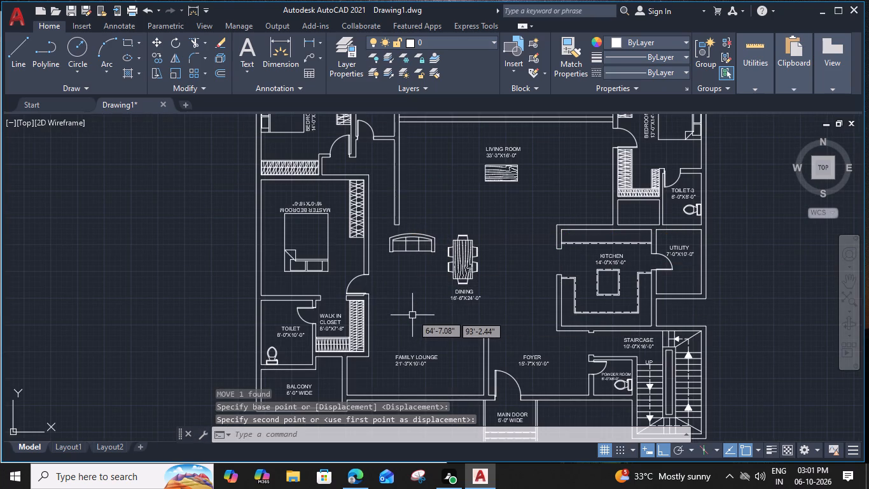
key("Escape")
Move the sofa south from beside the dining set into the family lounge, at the FAMILY LOUNGE label.
scroll(407, 241, "up", 1)
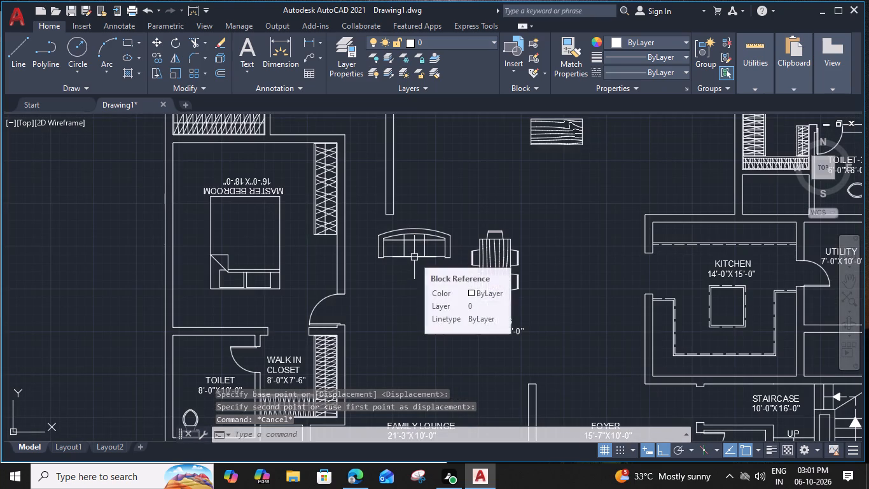
key("Escape")
left_click(414, 259)
type("M")
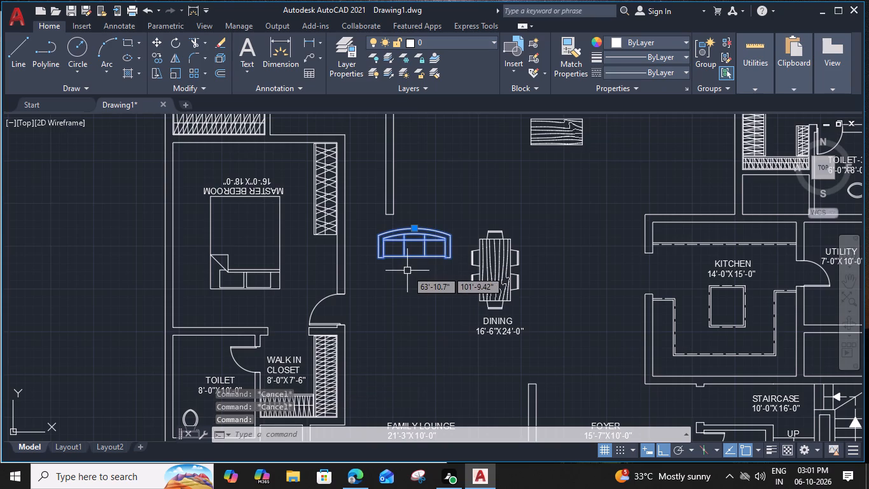
key("space")
left_click(416, 258)
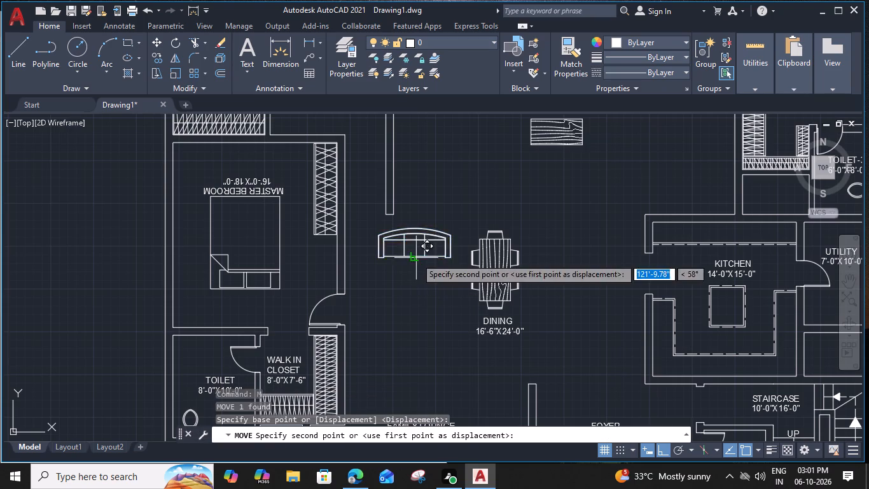
scroll(415, 315, "down", 1)
middle_click_drag(415, 314, 453, 228)
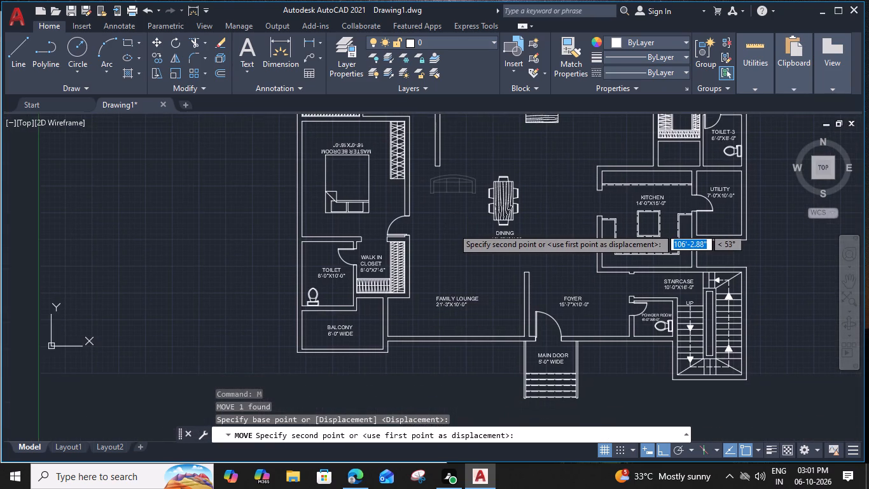
left_click(452, 290)
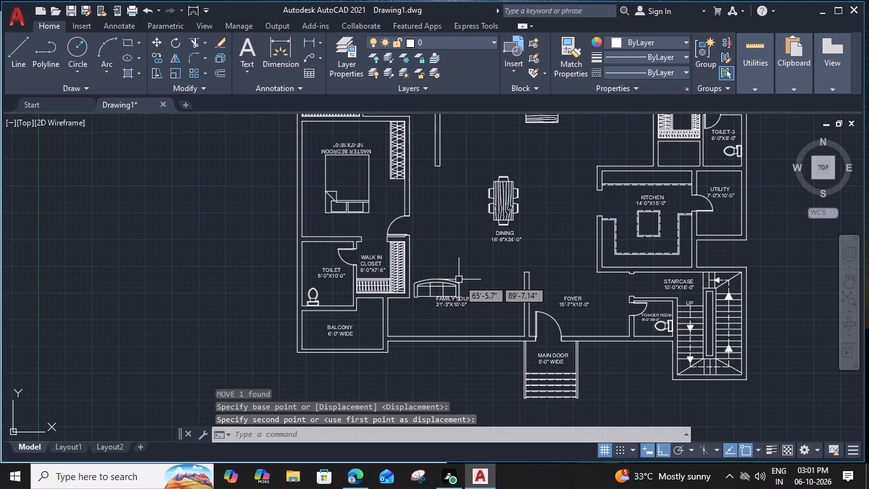
Shift the family lounge sofa straight east so it is centred over the FAMILY LOUNGE label.
middle_click_drag(459, 280, 468, 244)
scroll(462, 256, "up", 2)
left_click(469, 248)
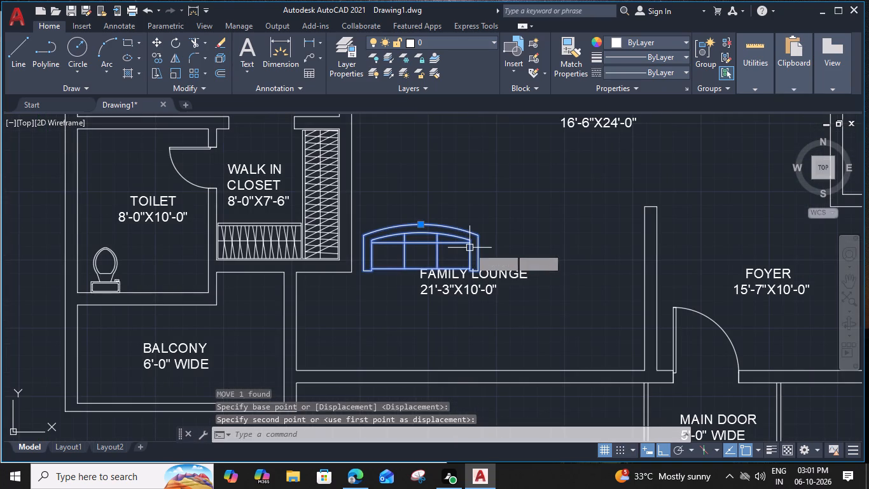
type("M")
key("space")
left_click(469, 248)
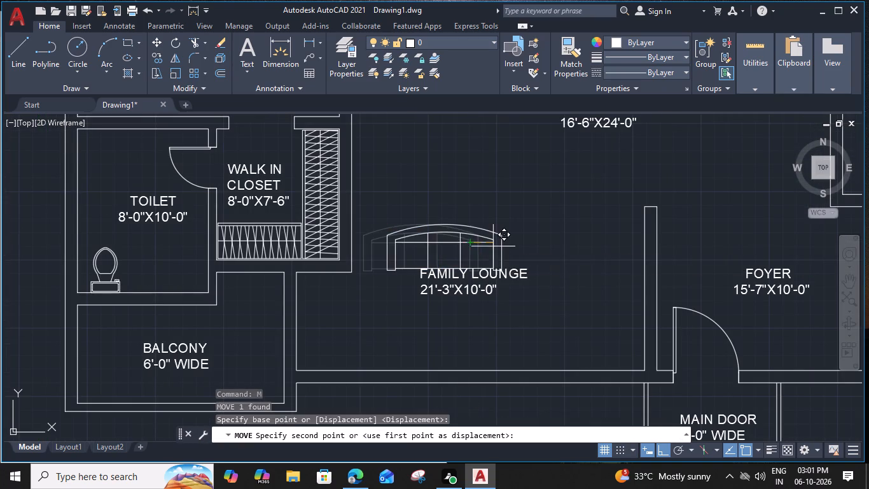
left_click(519, 250)
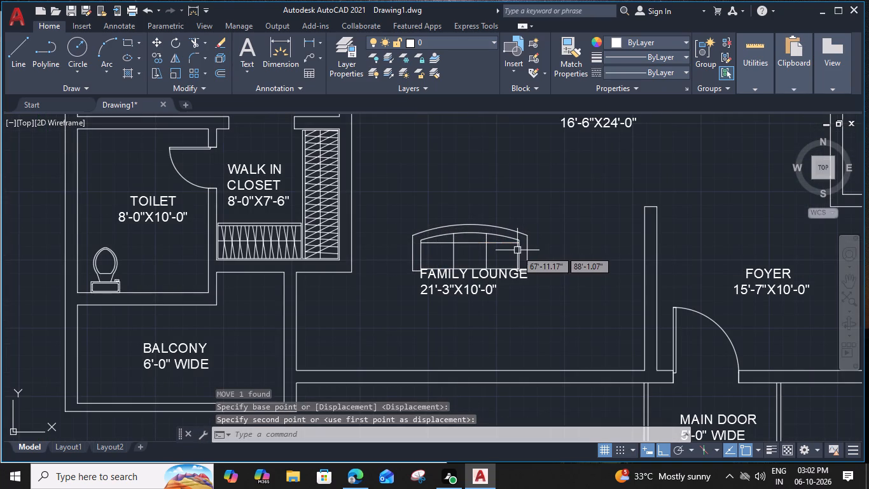
Move the FAMILY LOUNGE 21'-3"X10'-0" label straight south so it sits clear below the sofa.
left_click(466, 274)
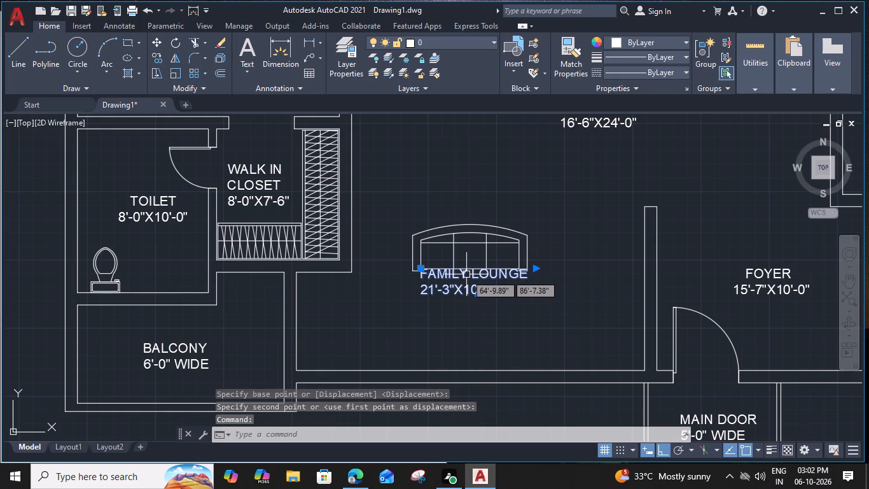
type("M")
key("space")
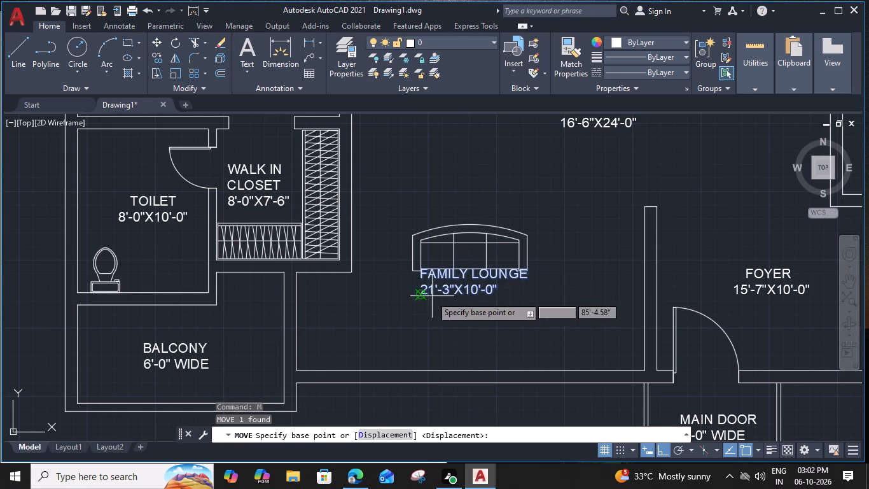
left_click(424, 294)
left_click(424, 319)
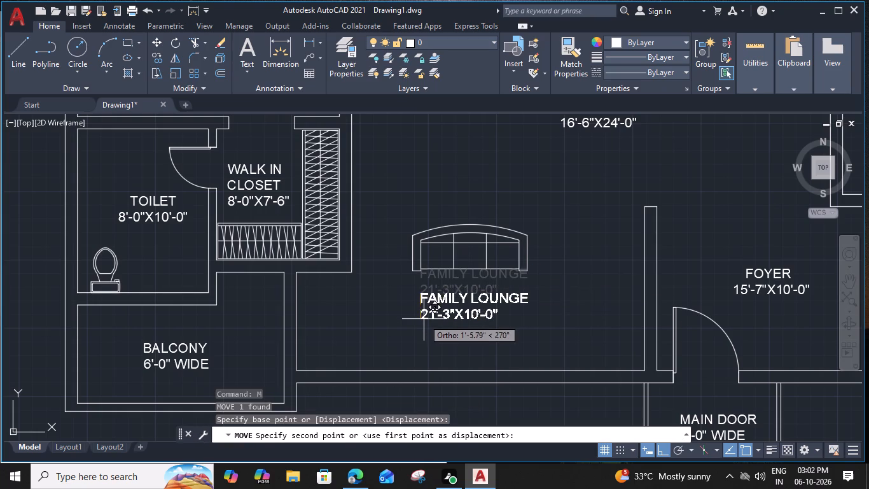
Copy the family lounge sofa straight north to the living room's west wall, near the level of the LIVING ROOM label.
left_click(459, 271)
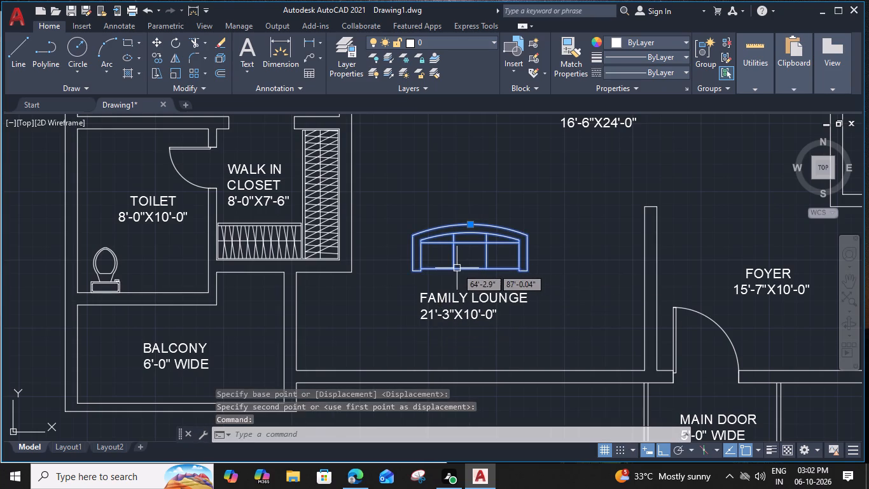
type("CO")
key("space")
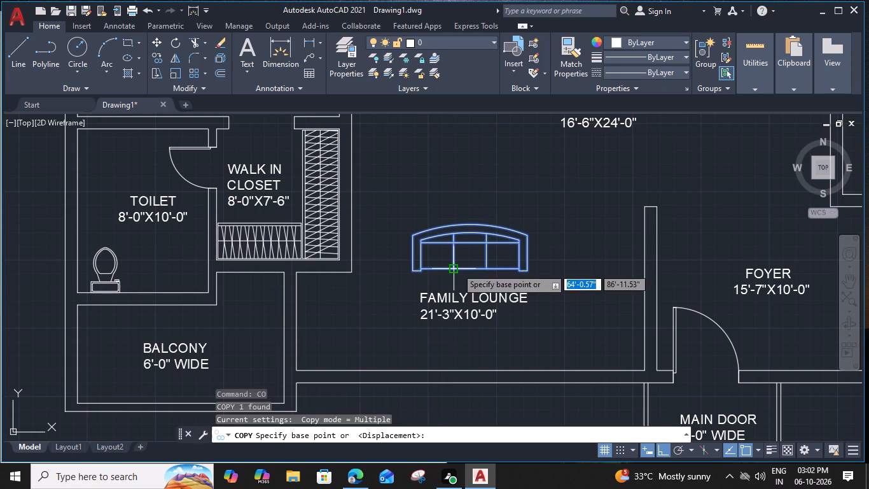
left_click(471, 225)
scroll(471, 225, "down", 3)
middle_click_drag(475, 153, 455, 218)
left_click(457, 170)
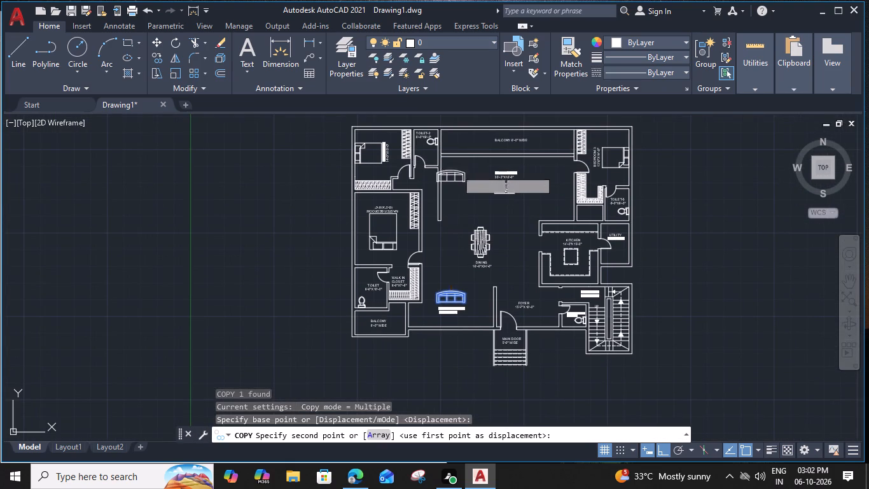
key("Escape")
Move the LIVING ROOM 33'-3"X16'-0" label straight south so it sits clear below the woodgrain table.
middle_click_drag(521, 166, 492, 180)
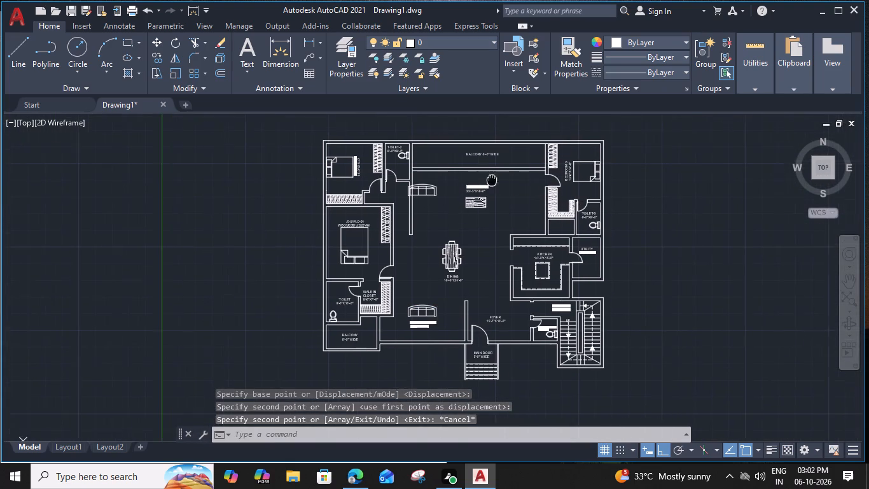
middle_click_drag(492, 180, 489, 180)
scroll(480, 186, "up", 3)
left_click(472, 191)
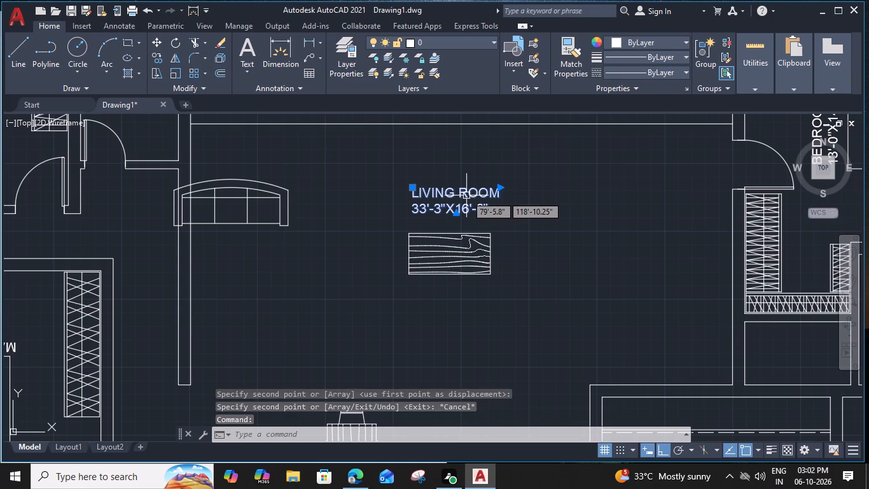
type("M")
key("space")
left_click(412, 209)
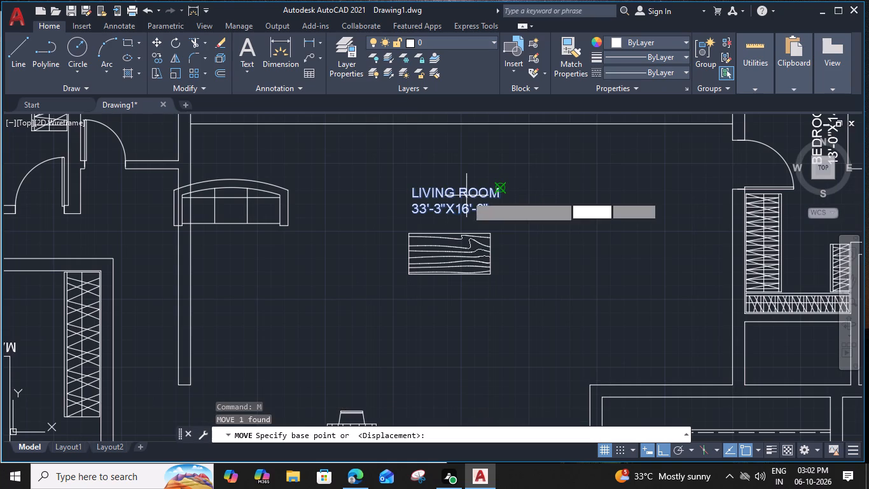
left_click(400, 325)
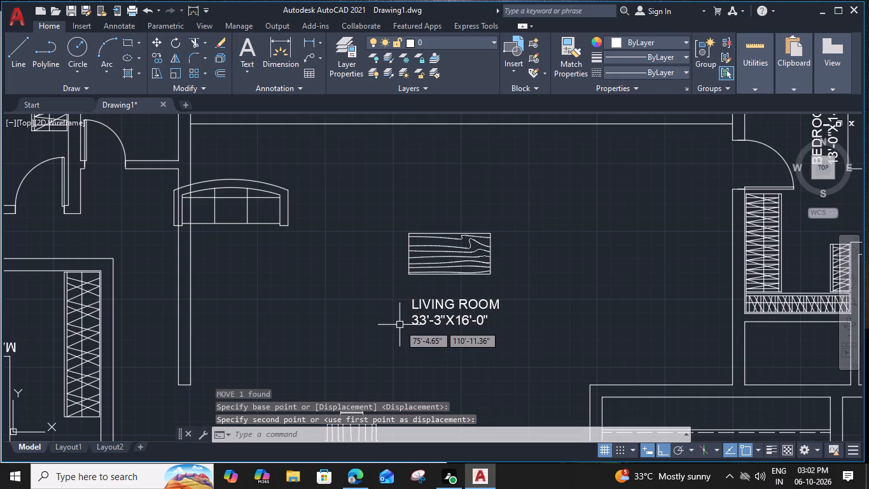
Move the copied sofa straight east from the living room's west wall to centre it just north of the woodgrain table.
left_click(291, 201)
left_click(274, 215)
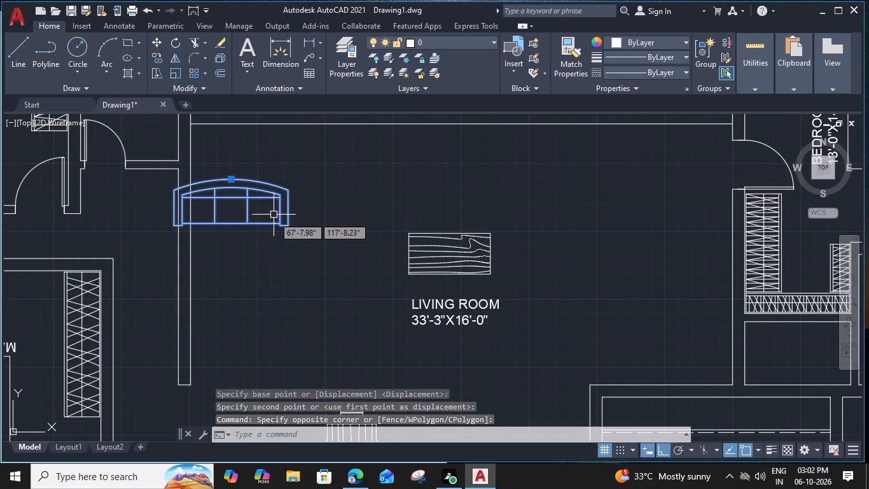
type("M")
key("space")
left_click(286, 209)
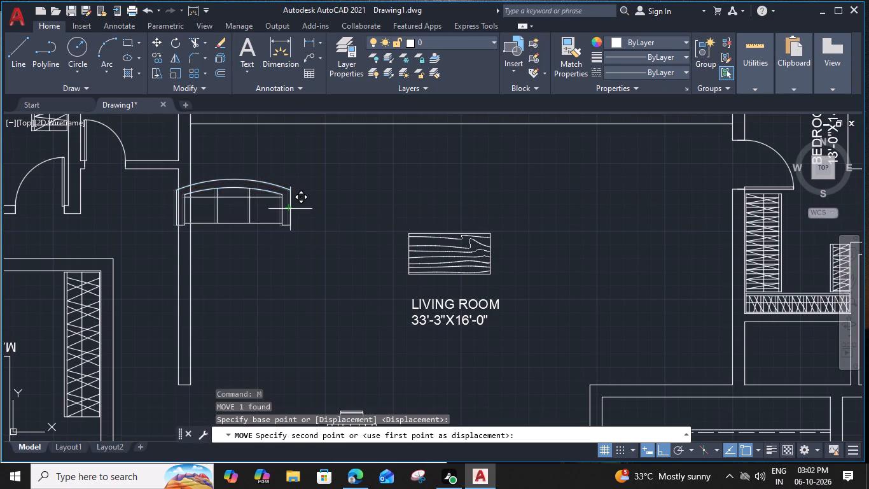
left_click(506, 211)
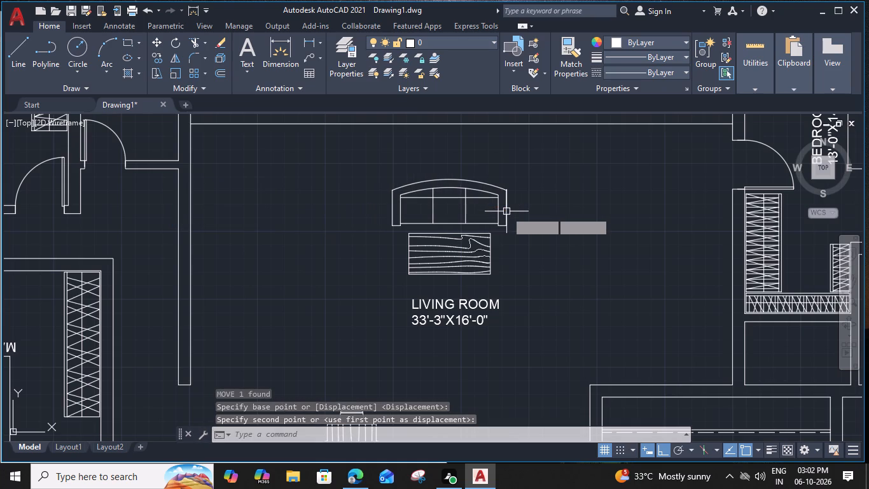
Shift the living room sofa slightly north to widen the gap between it and the woodgrain table.
left_click(445, 178)
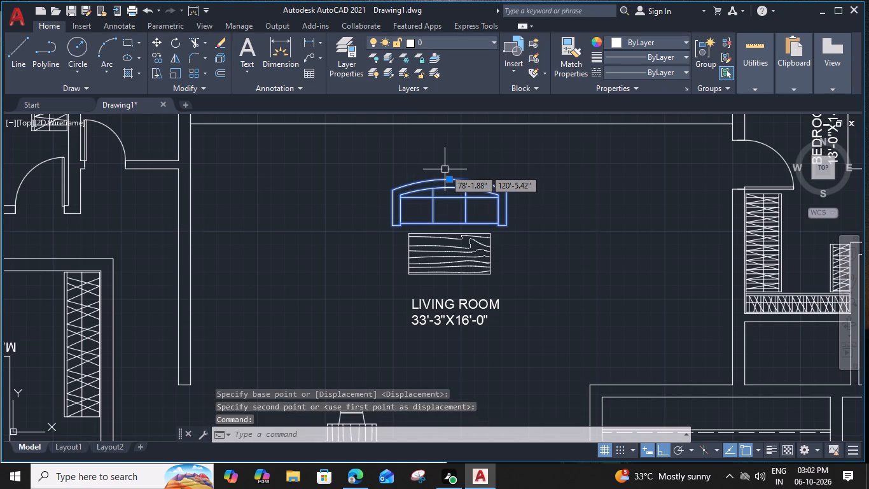
type("M")
key("space")
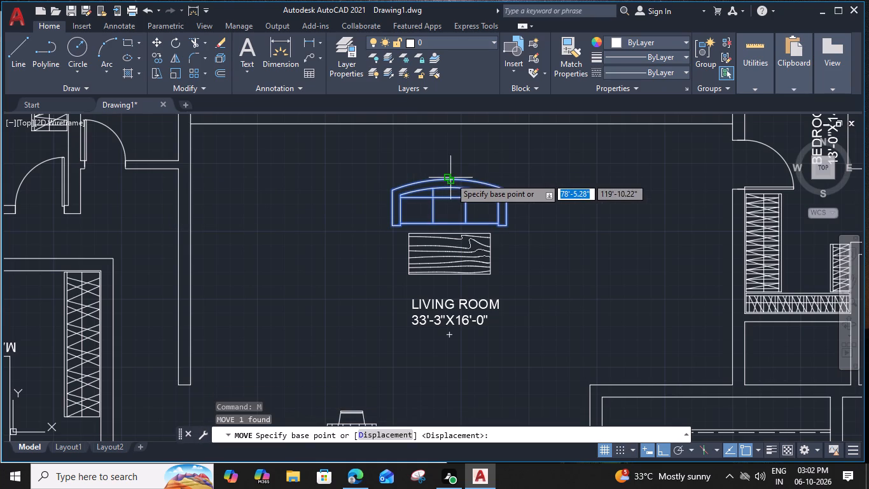
left_click(450, 178)
left_click(450, 168)
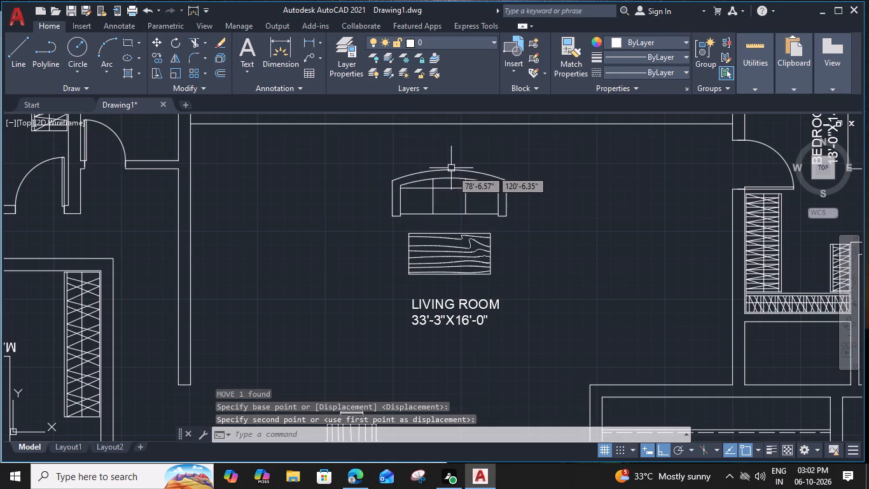
Copy the living room's woodgrain table into the family lounge, centred just south of the sofa.
scroll(454, 222, "down", 1)
middle_click_drag(492, 246, 576, 70)
middle_click_drag(464, 241, 433, 315)
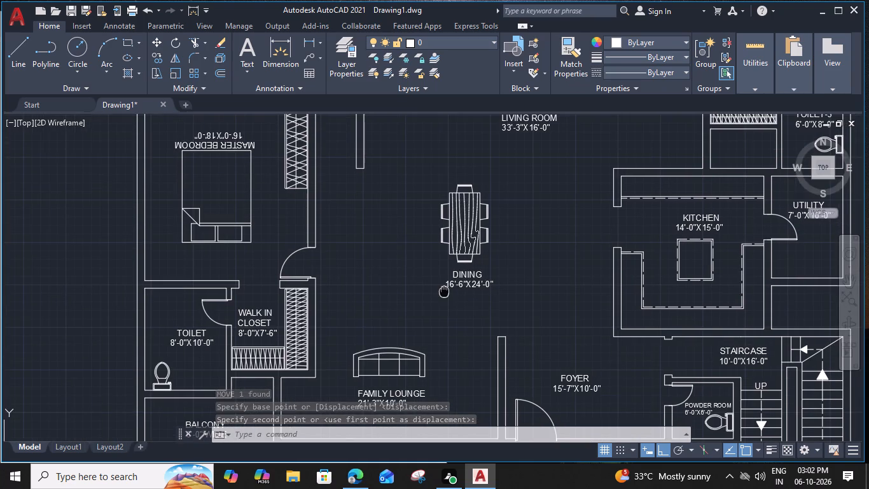
left_click(492, 143)
type("CO")
key("space")
middle_click_drag(489, 148, 473, 185)
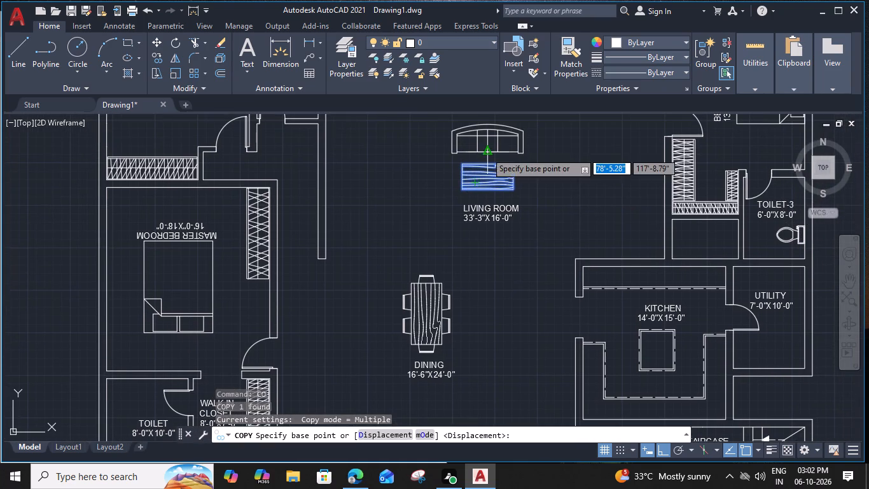
left_click(486, 152)
scroll(441, 223, "down", 1)
middle_click_drag(428, 250, 589, 108)
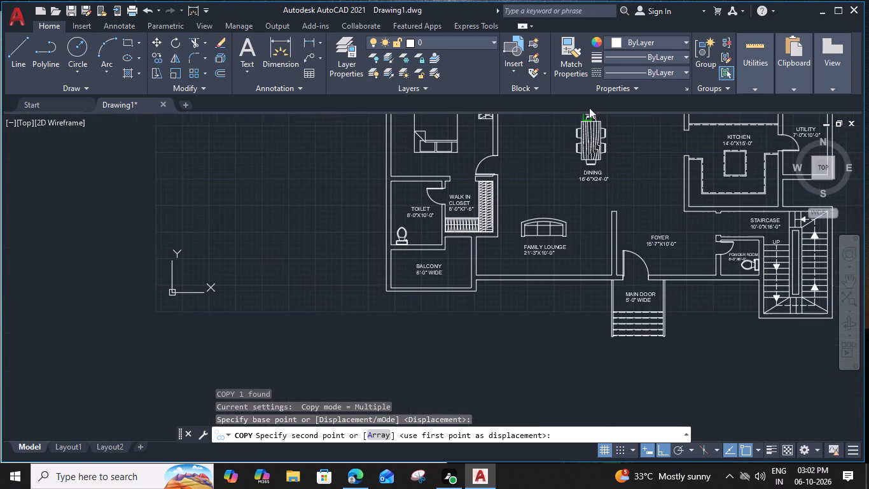
middle_click_drag(589, 108, 590, 107)
scroll(545, 220, "up", 2)
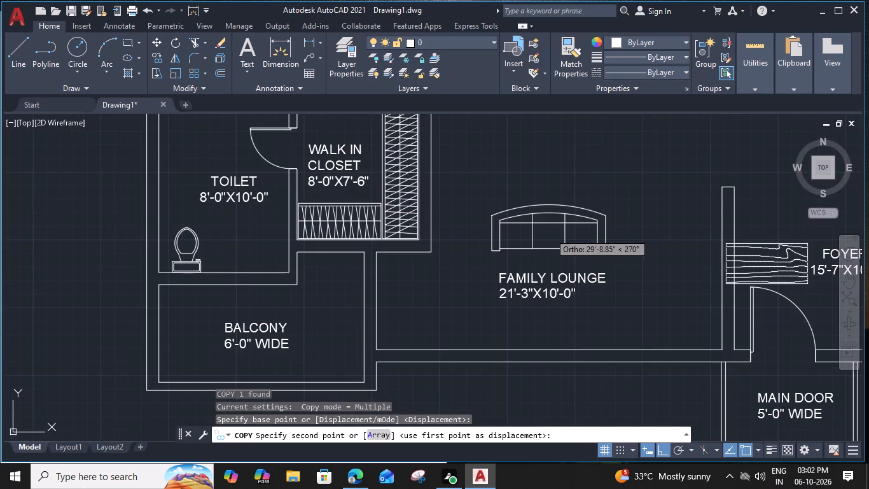
left_click(550, 249)
key("Escape")
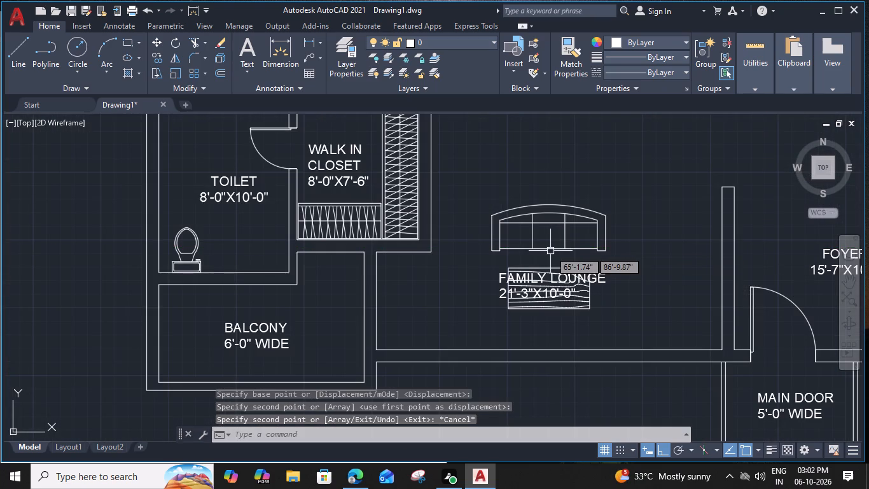
Move the FAMILY LOUNGE 21'-3"X10'-0" label straight north so it sits clear above the sofa.
left_click(599, 278)
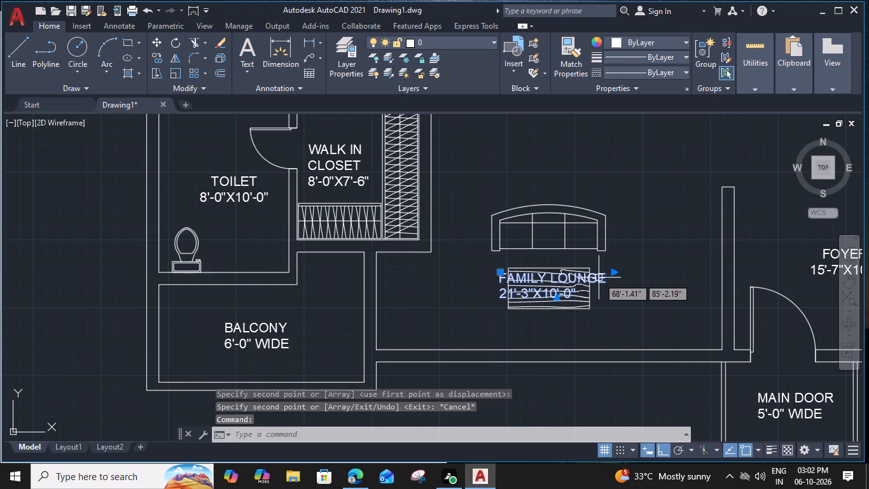
type("M")
key("space")
left_click(599, 278)
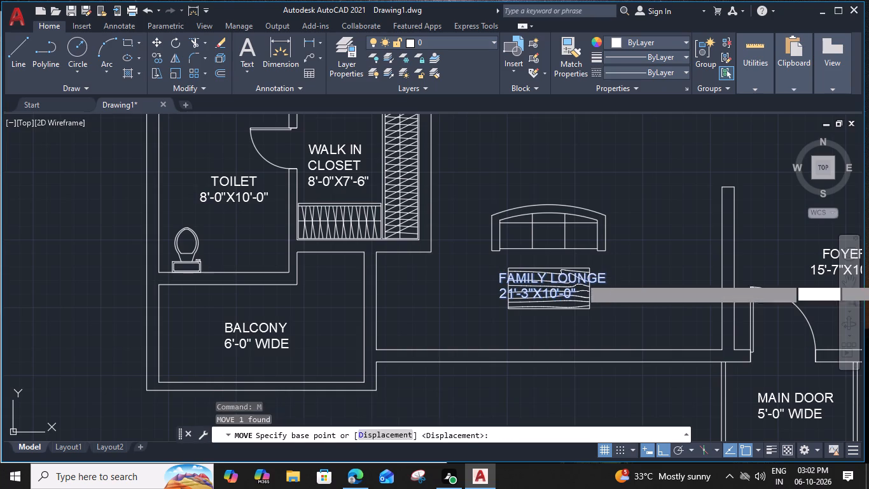
left_click(606, 171)
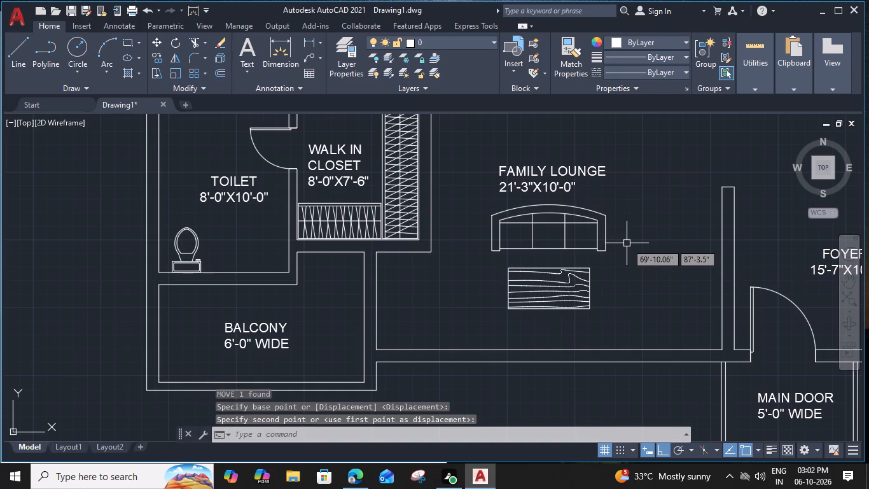
Draw a sink rectangle about 4'-3" by 1'-8" on the kitchen's south counter, toward its east end.
scroll(627, 243, "down", 1)
middle_click_drag(627, 243, 533, 310)
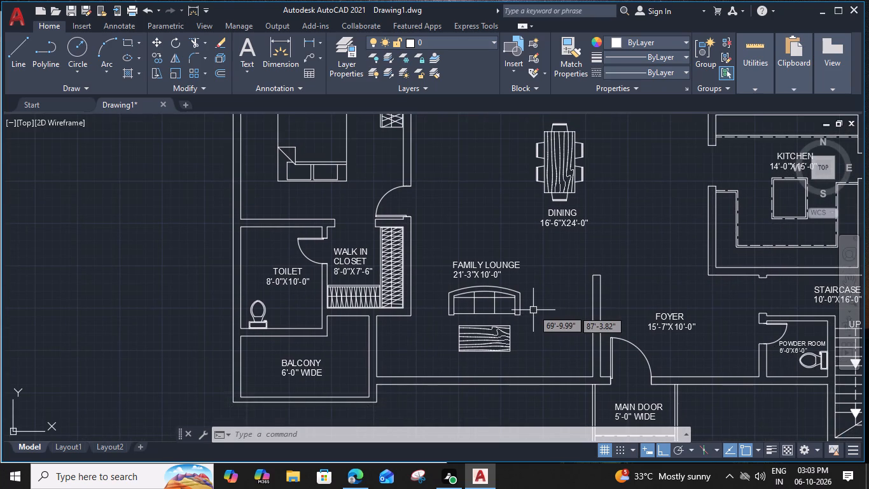
middle_click_drag(553, 276, 551, 287)
scroll(552, 285, "down", 1)
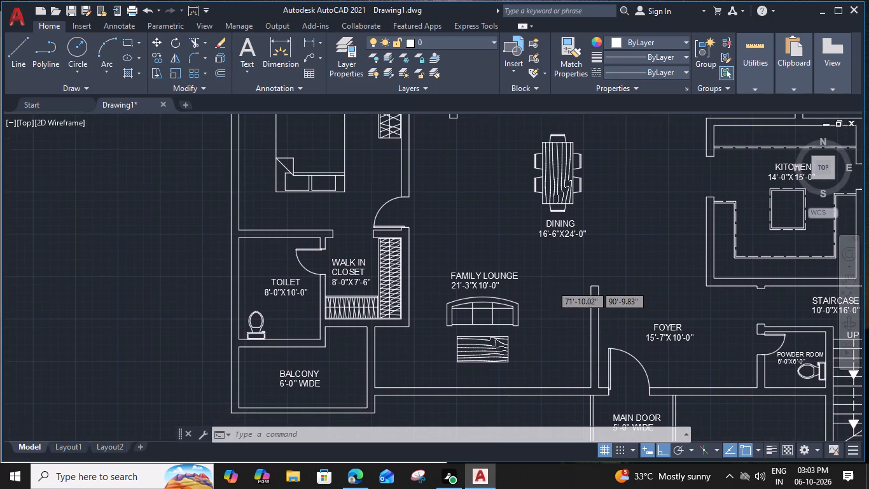
middle_click_drag(552, 285, 513, 269)
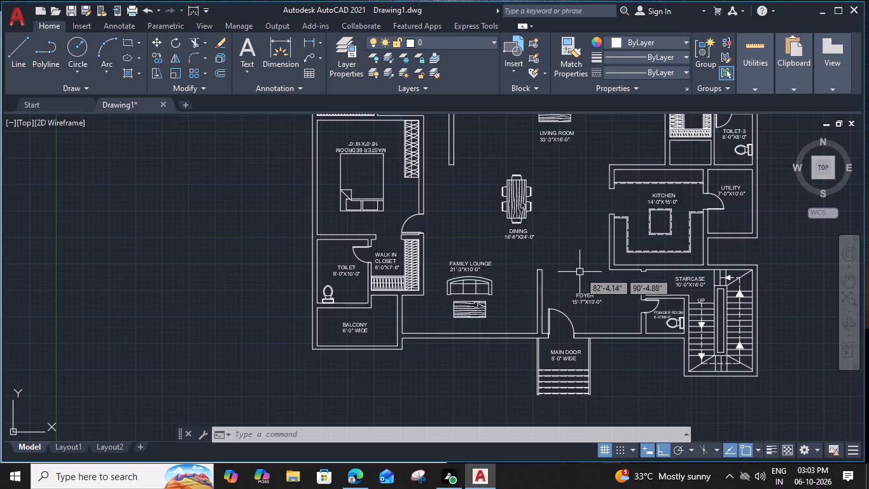
middle_click_drag(580, 272, 564, 313)
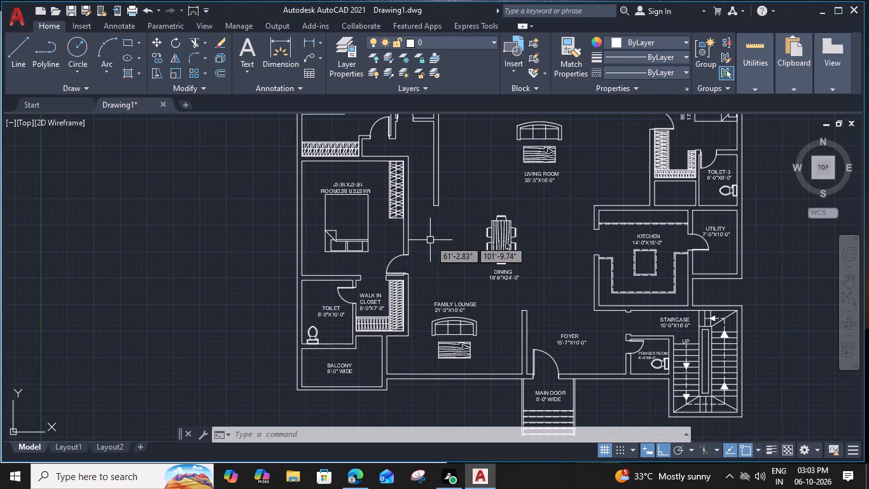
scroll(447, 250, "down", 1)
middle_click_drag(447, 250, 442, 265)
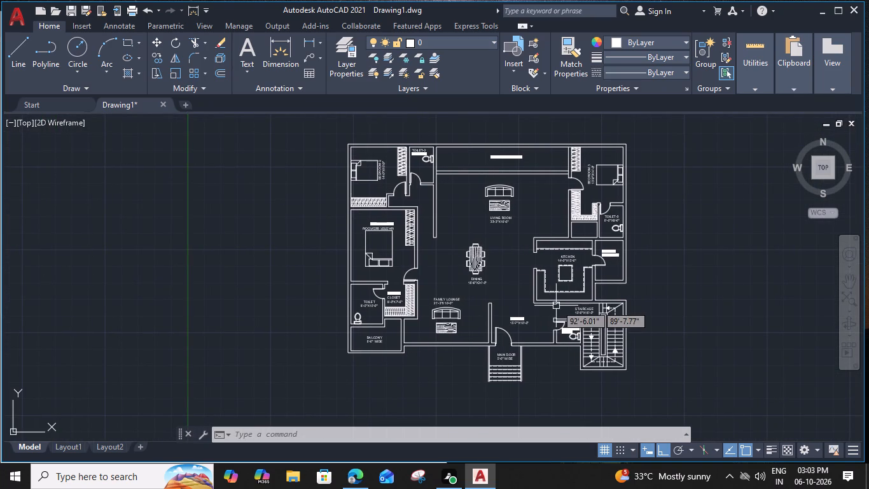
scroll(587, 285, "up", 3)
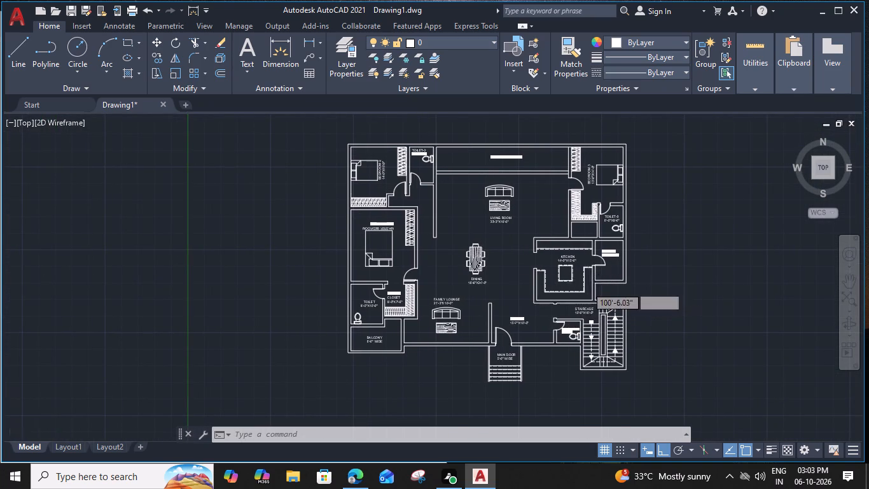
middle_click_drag(531, 309, 546, 269)
scroll(539, 282, "up", 2)
type("REC")
key("space")
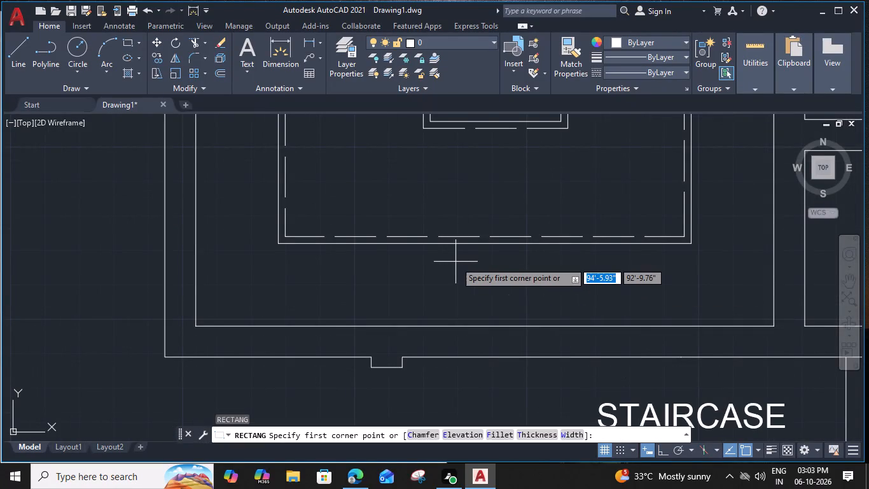
scroll(455, 262, "down", 1)
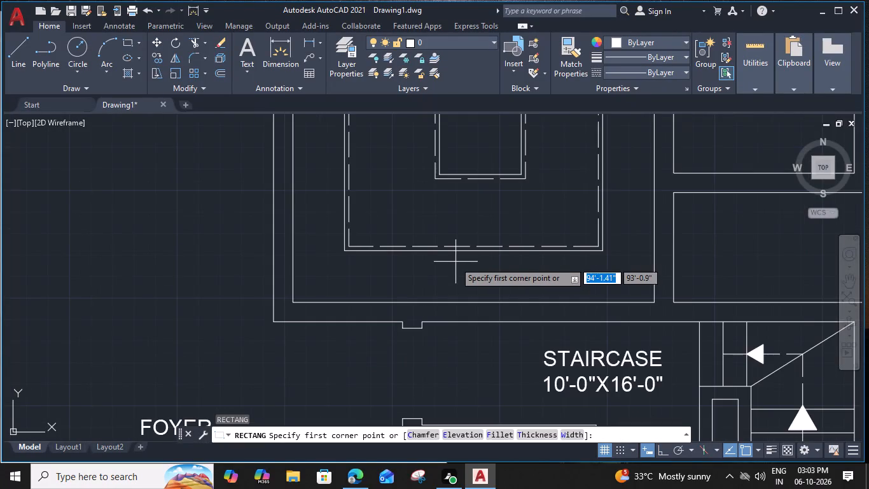
scroll(452, 262, "up", 1)
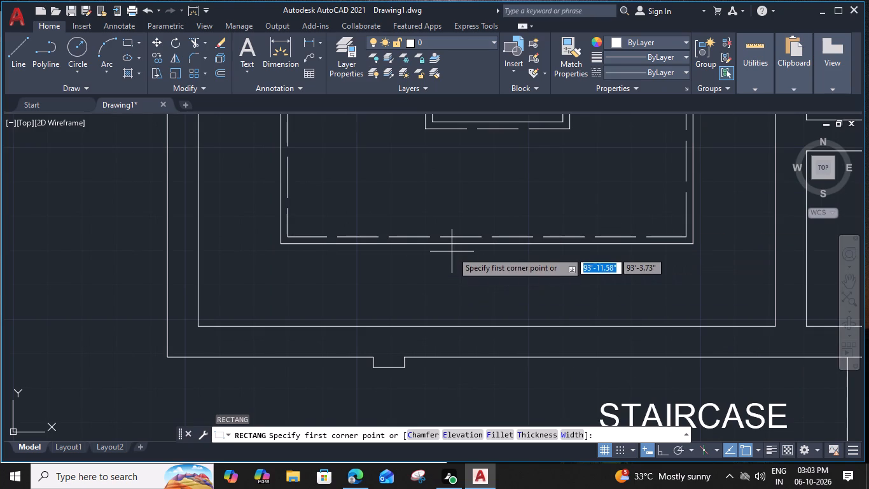
left_click(513, 251)
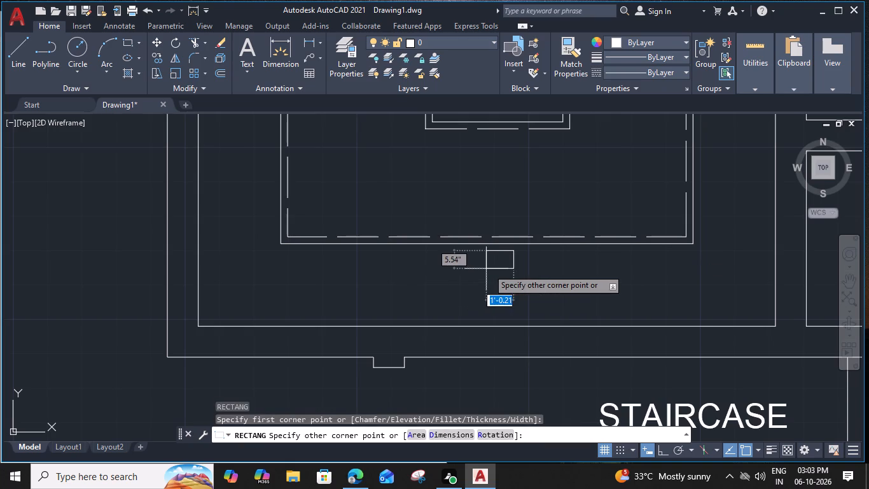
left_click(688, 320)
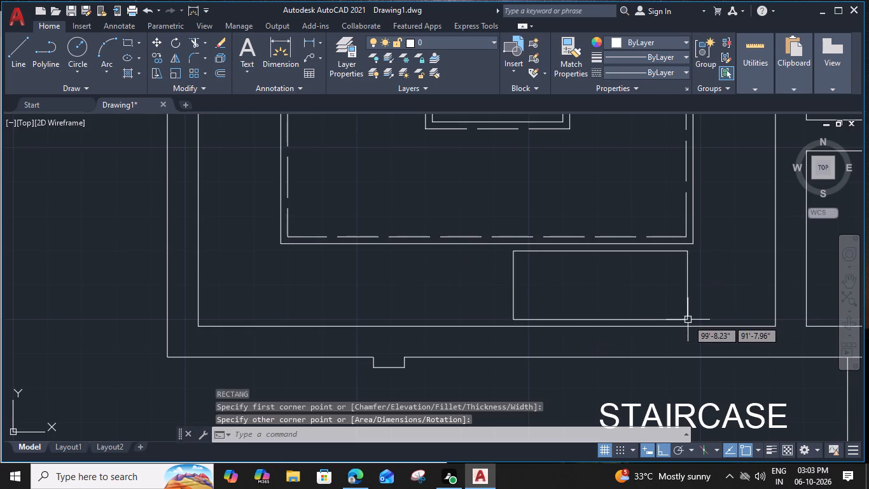
Offset the counter rectangle 1" inward to form the sink's inner rim.
middle_click_drag(638, 295, 576, 287)
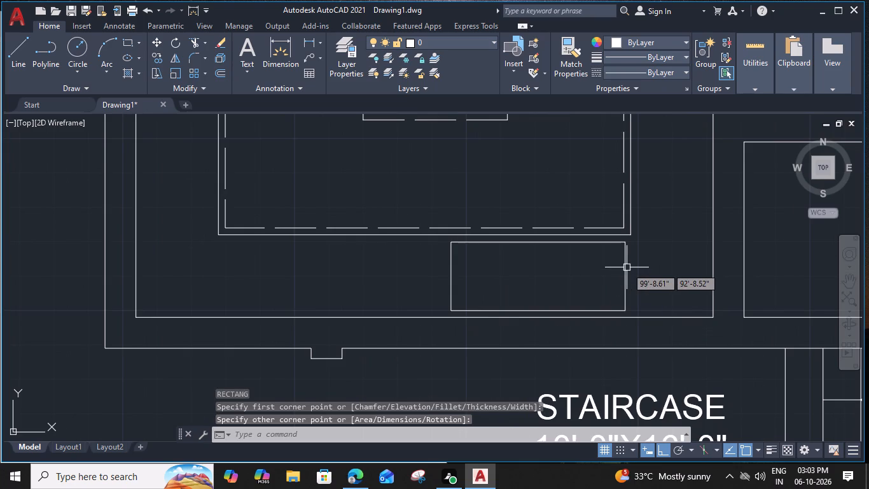
left_click(625, 267)
type("O")
key("space")
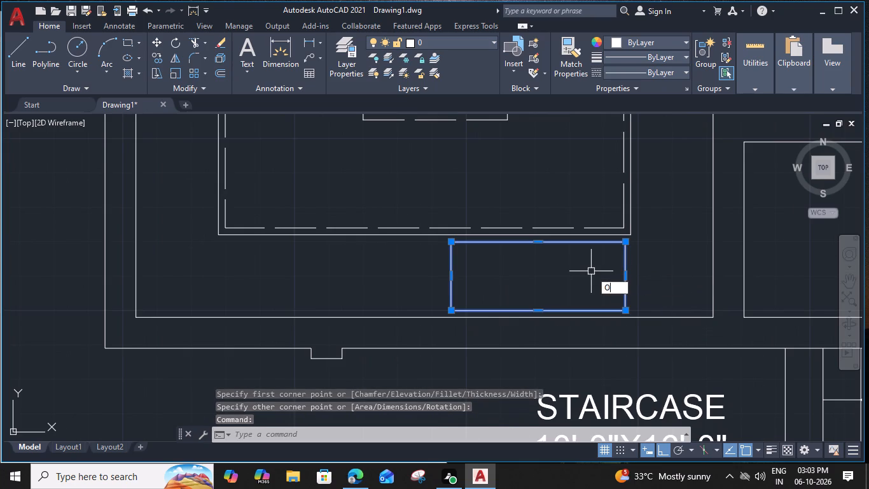
key("1")
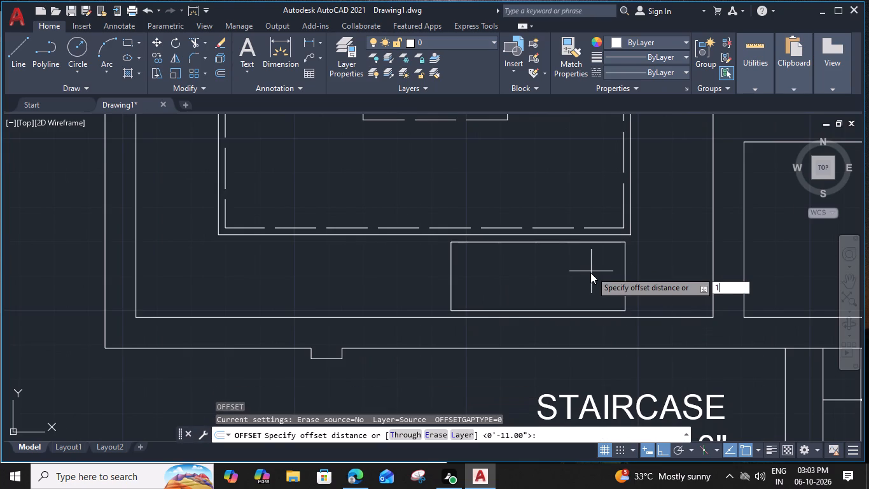
key("shift+quotedbl")
key("Return")
left_click(590, 272)
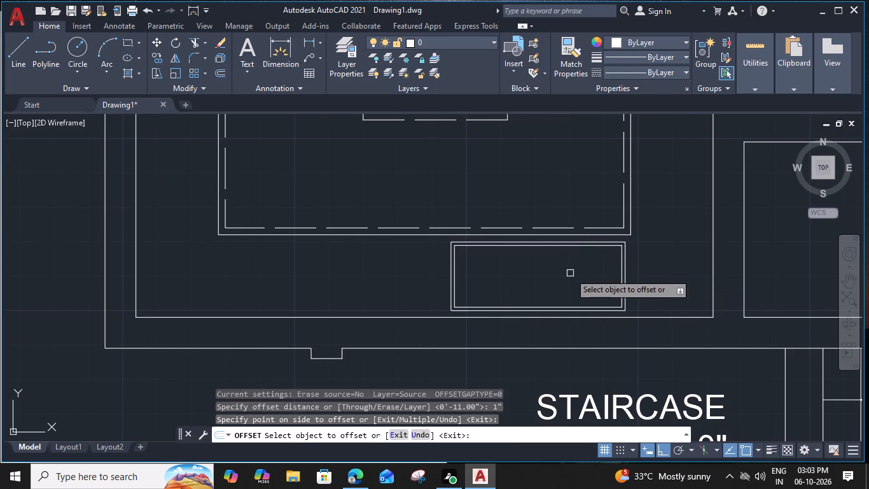
key("Escape")
Draw a vertical line between the midpoints of the inner rectangle's long sides, dividing the sink in two.
type("L")
key("space")
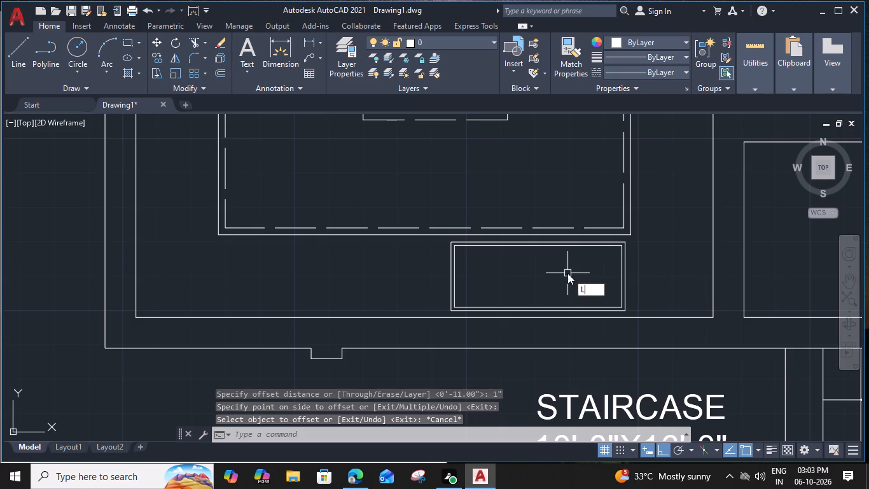
left_click(540, 248)
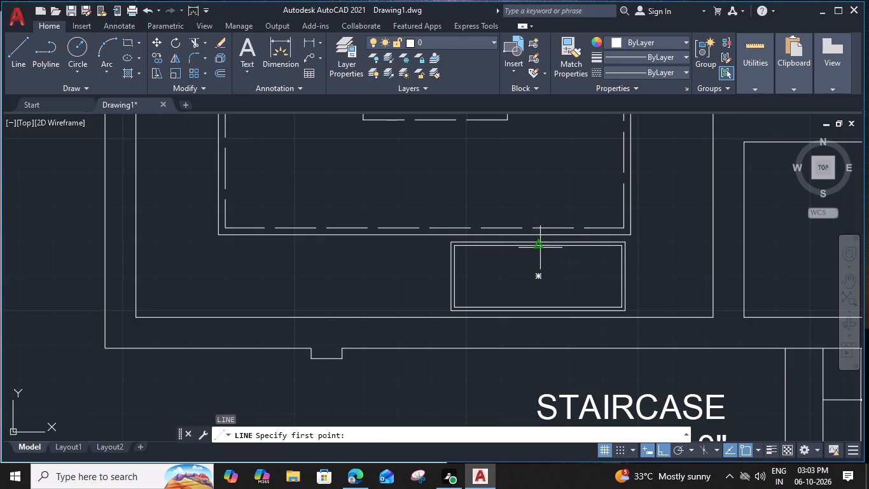
left_click(539, 304)
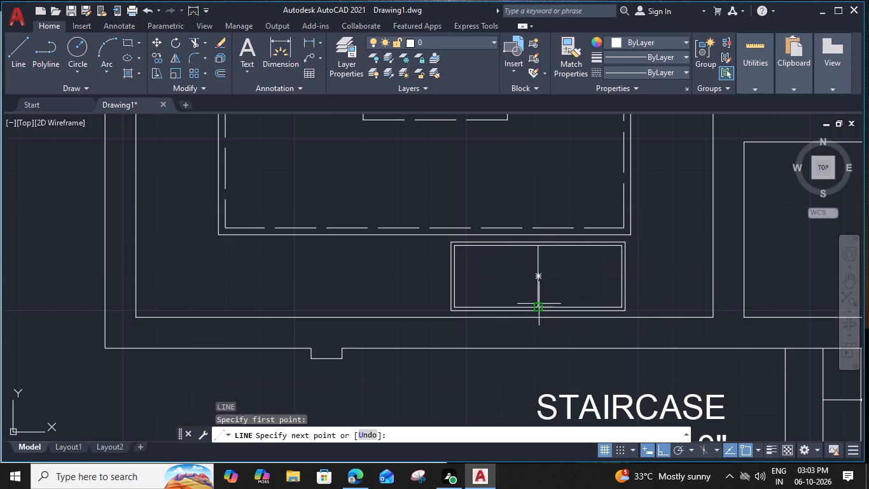
key("Escape")
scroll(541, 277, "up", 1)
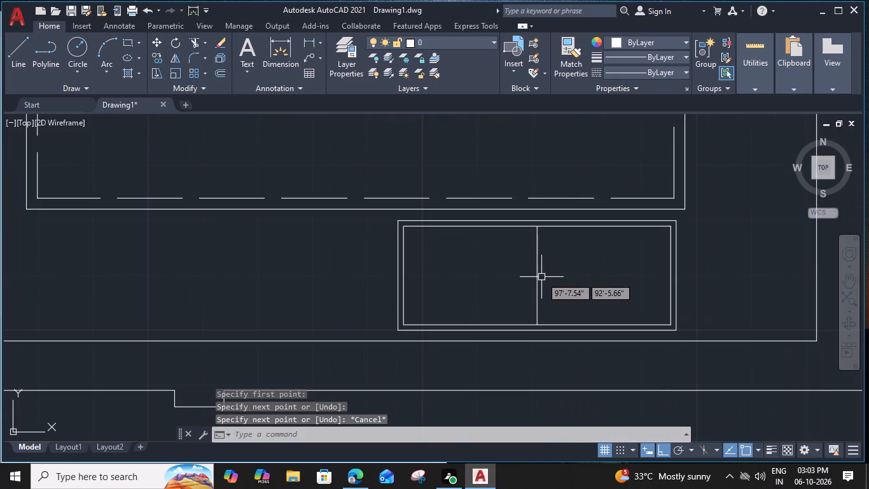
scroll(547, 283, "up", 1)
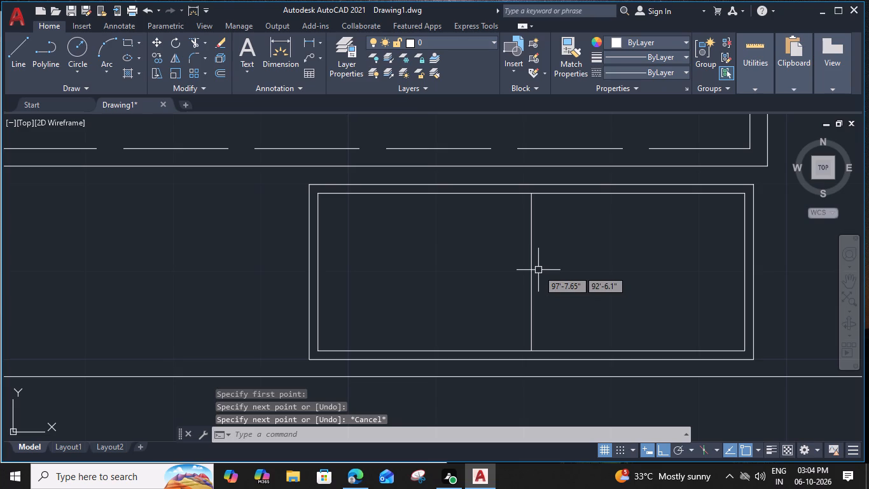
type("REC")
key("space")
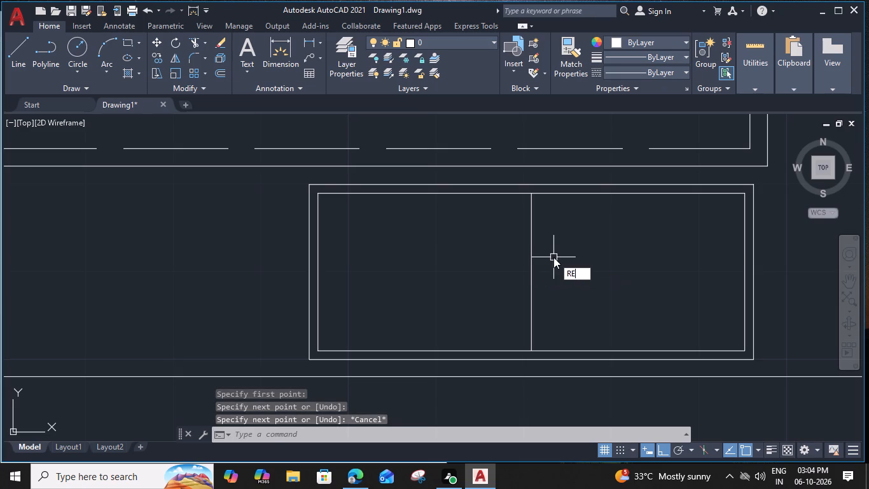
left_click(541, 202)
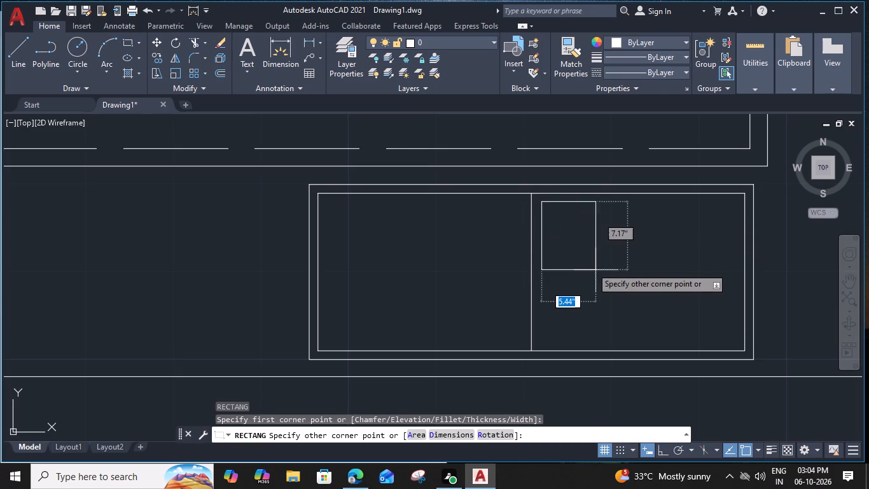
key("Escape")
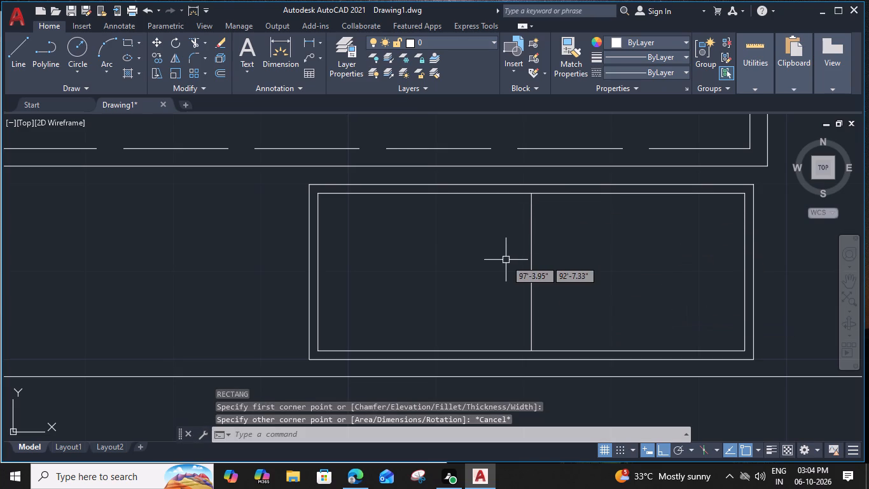
Draw a rectangle with 3" filleted corners, about 1'-10" by 1'-4", inside the sink's east half as a bowl.
type("REC")
key("space")
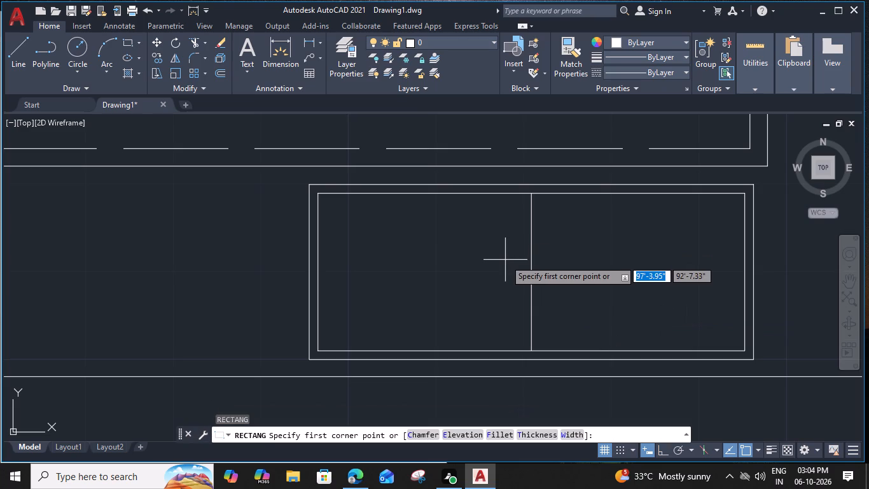
left_click(503, 435)
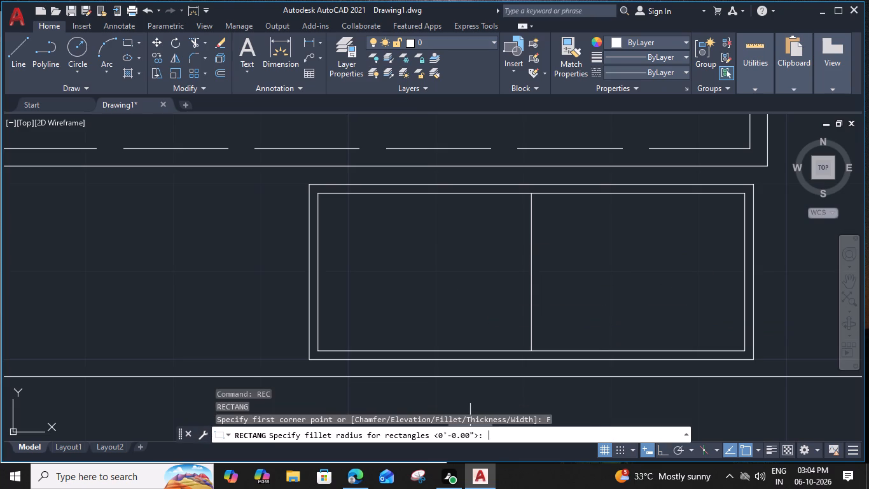
key("3")
key("shift+quotedbl")
key("Return")
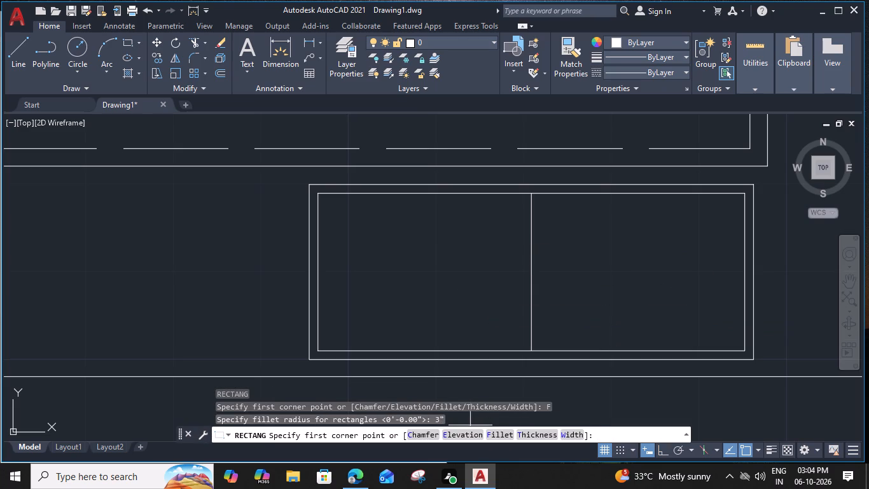
left_click(543, 203)
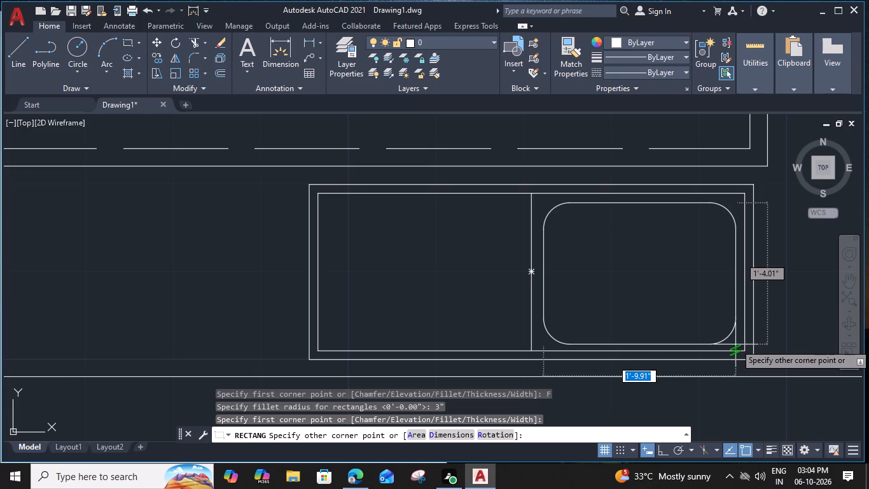
left_click(735, 344)
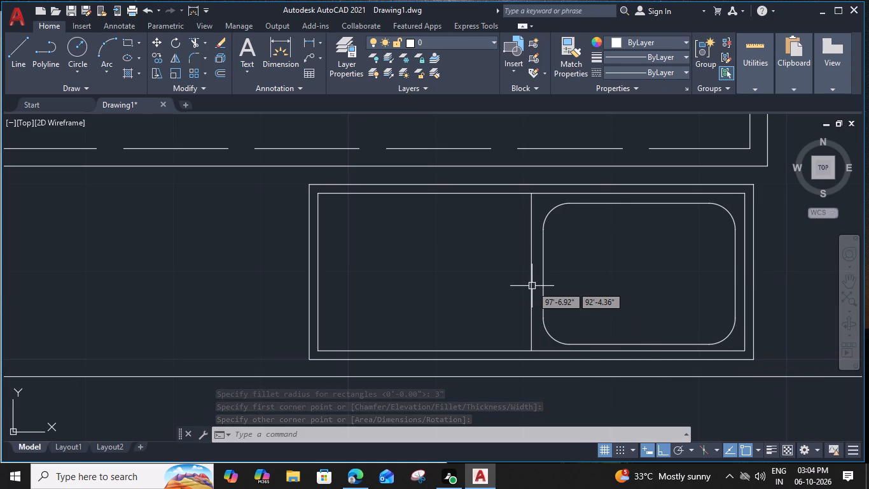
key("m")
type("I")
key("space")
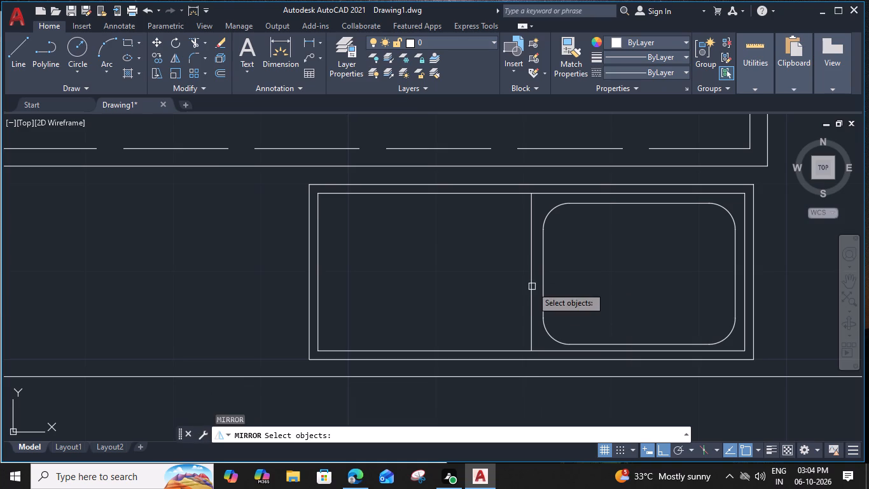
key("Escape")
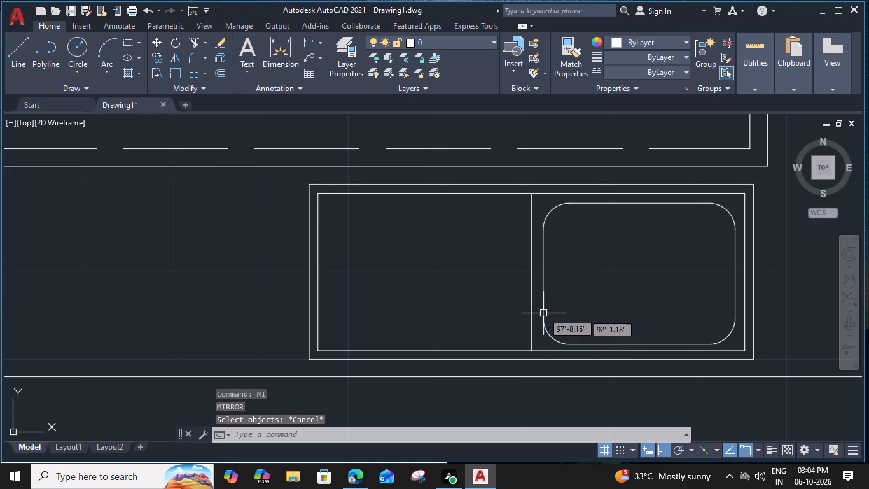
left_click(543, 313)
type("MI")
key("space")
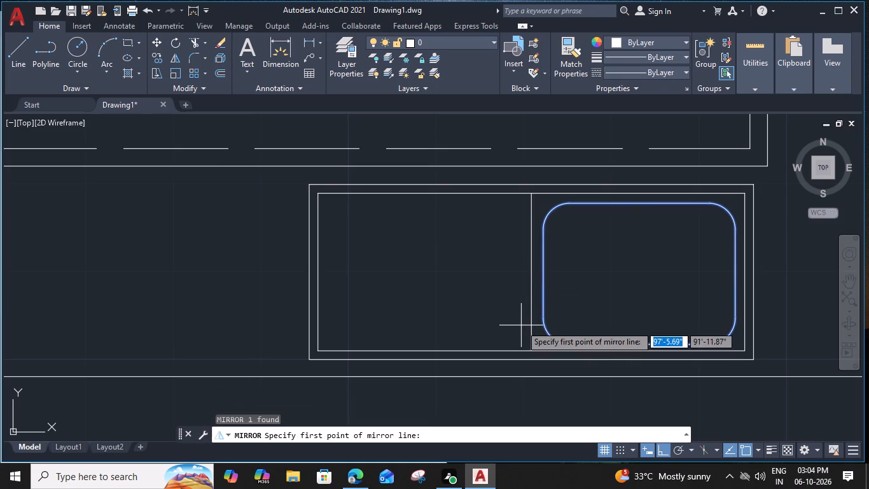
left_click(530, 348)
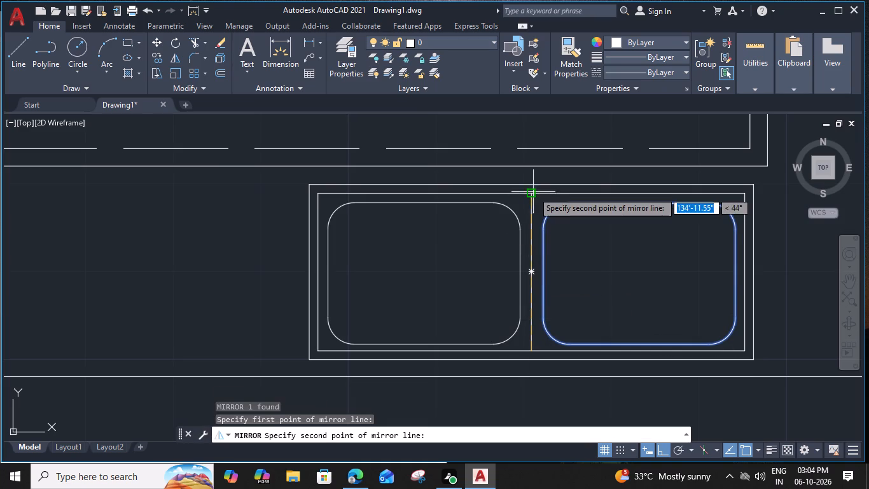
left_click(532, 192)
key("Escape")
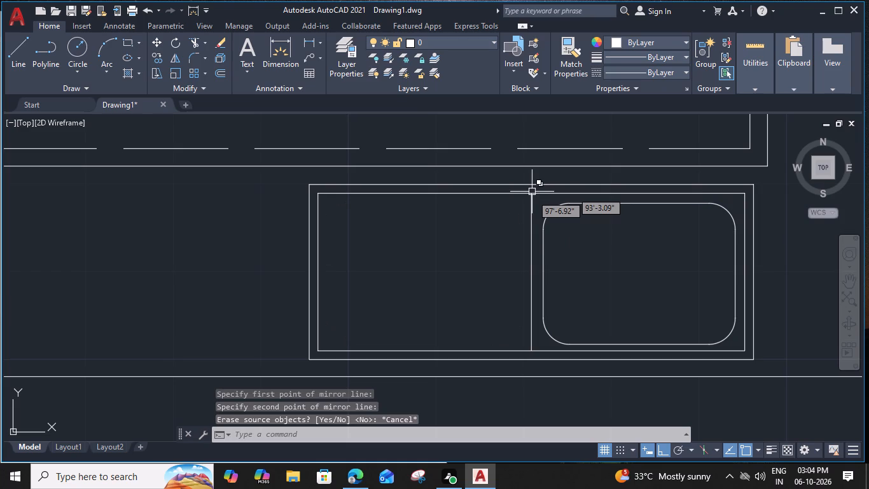
Mirror the east bowl across the sink's vertical dividing line, keeping the original.
left_click(547, 327)
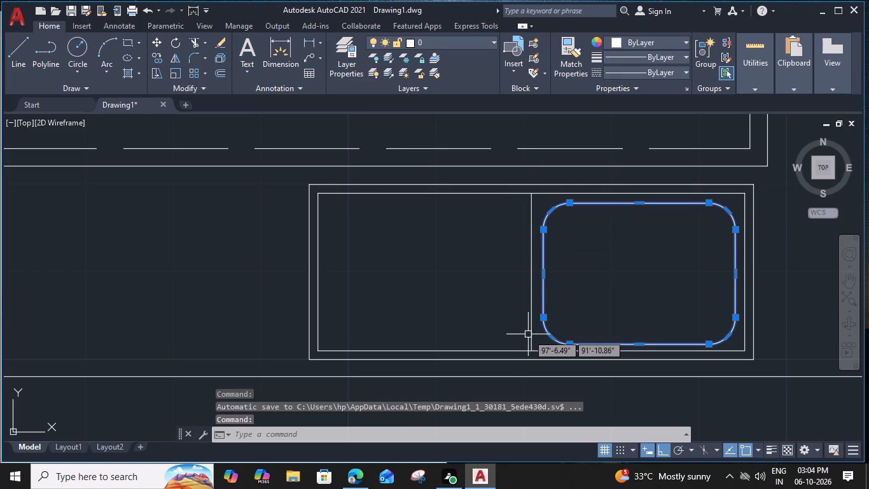
type("MI")
key("space")
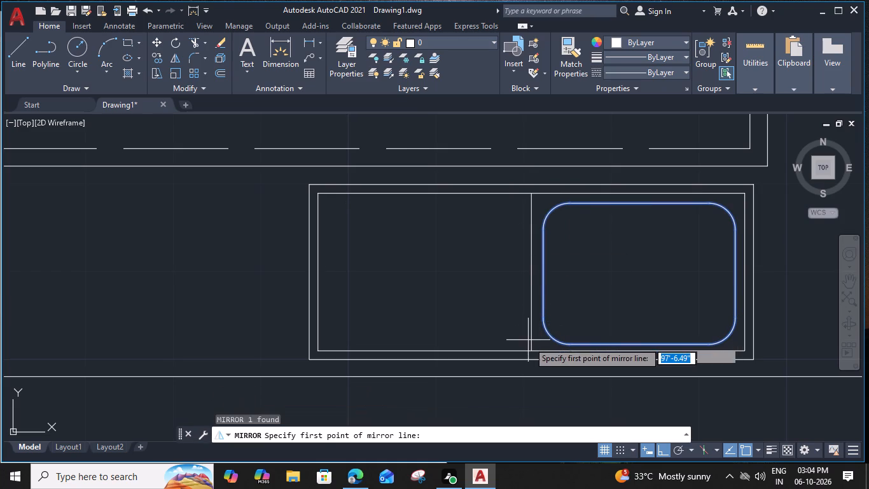
left_click(531, 350)
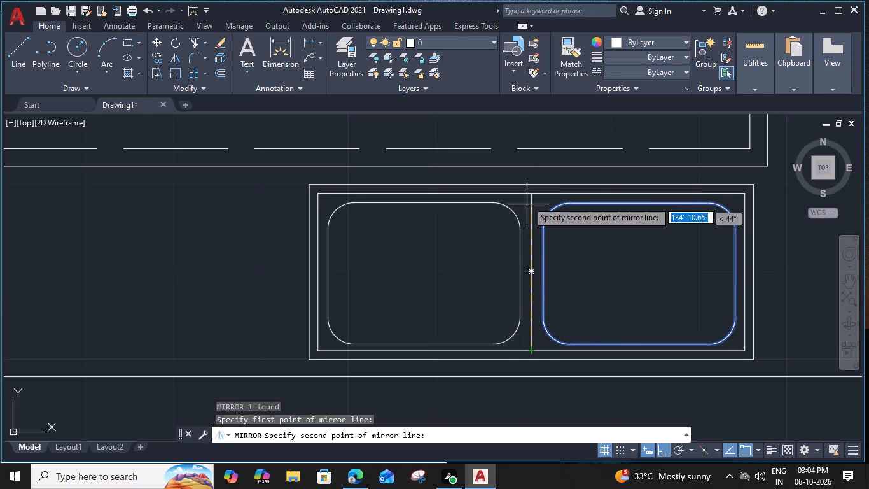
left_click(531, 194)
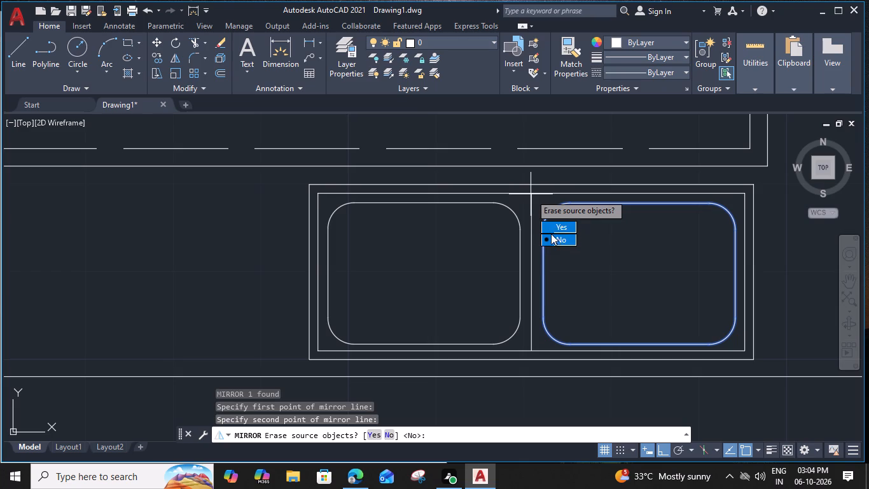
left_click_drag(554, 237, 531, 194)
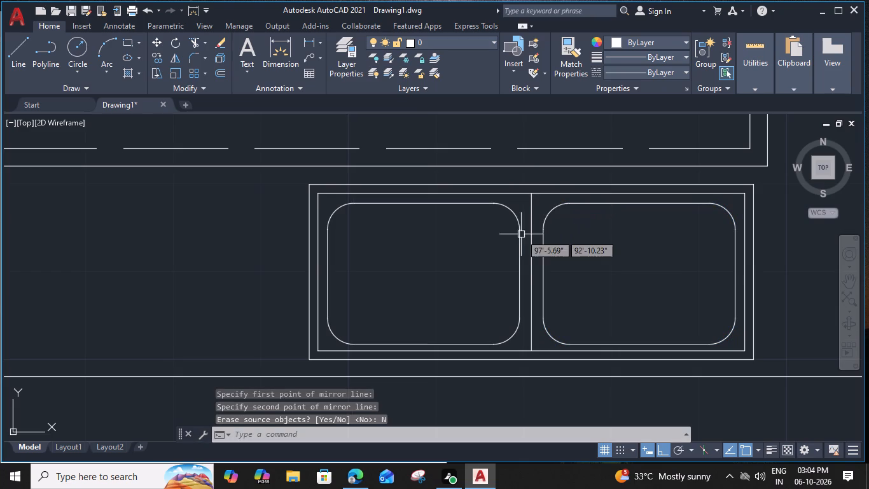
Erase the vertical dividing line between the two sink bowls.
left_click(531, 204)
key("Delete")
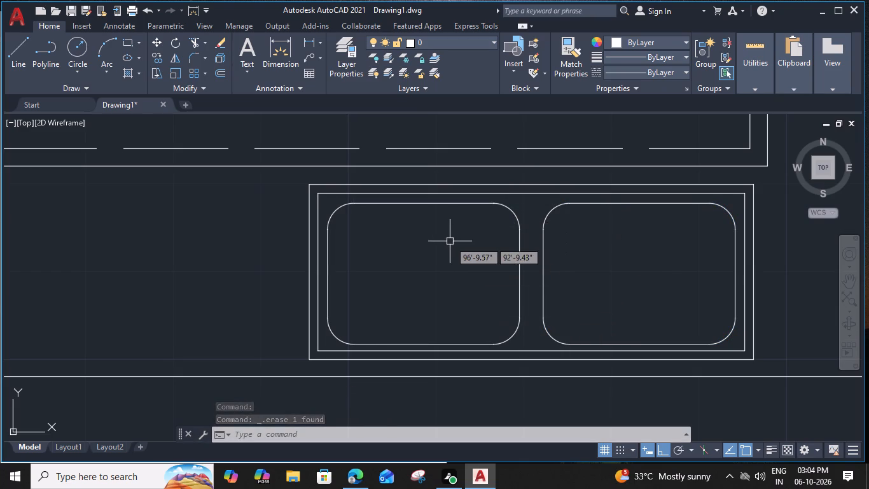
Reset the Rectangle command's fillet radius to 0", drawing a small test rectangle in the west bowl and erasing it.
type("REC")
key("space")
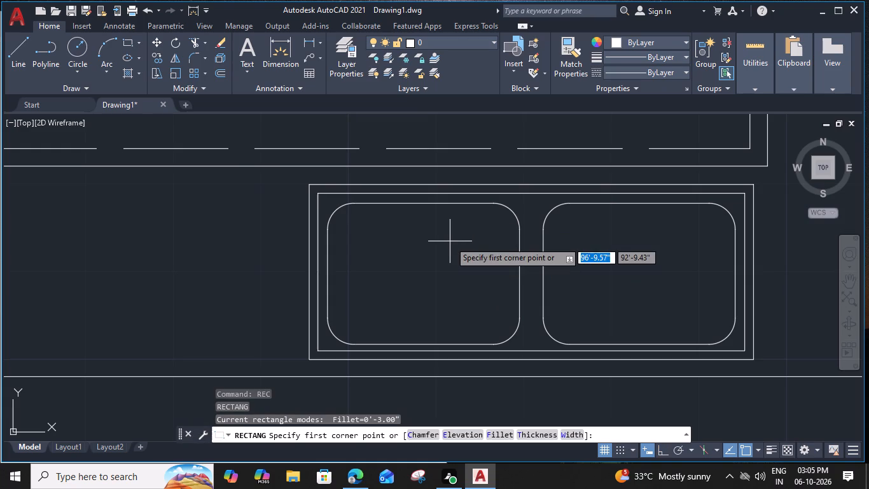
left_click(494, 436)
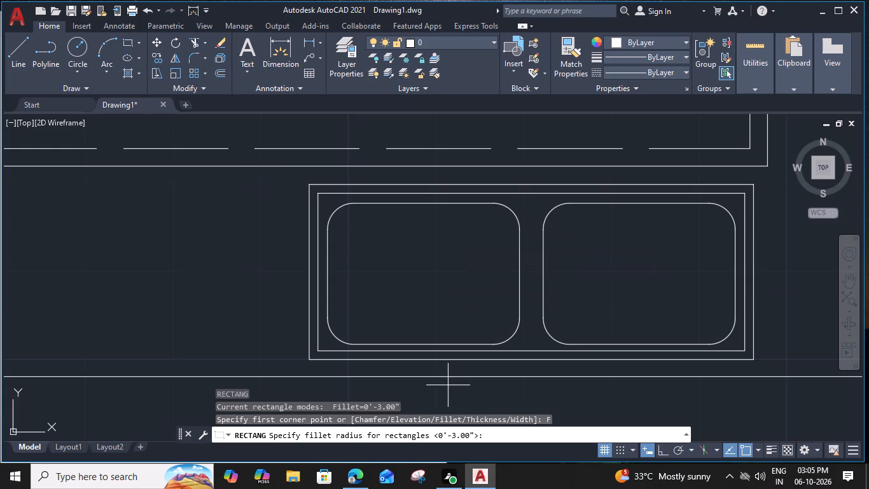
key("0")
key("shift+quotedbl")
key("Return")
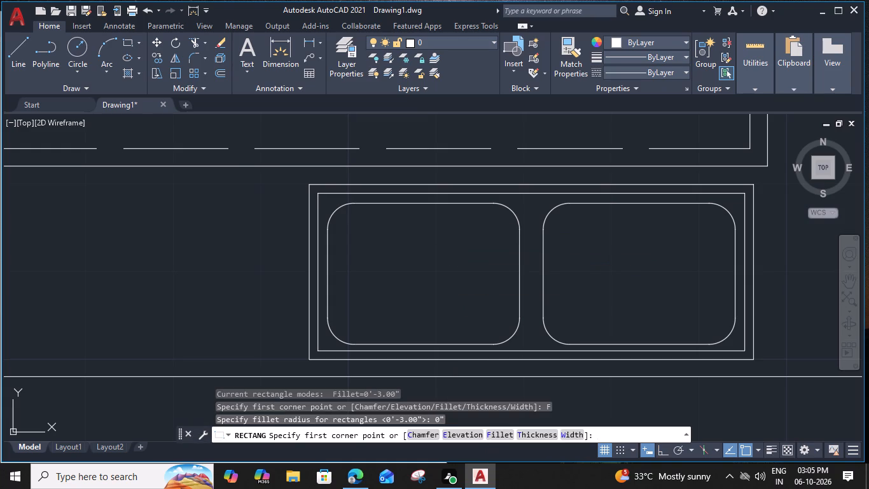
left_click(378, 244)
left_click(443, 291)
key("Escape")
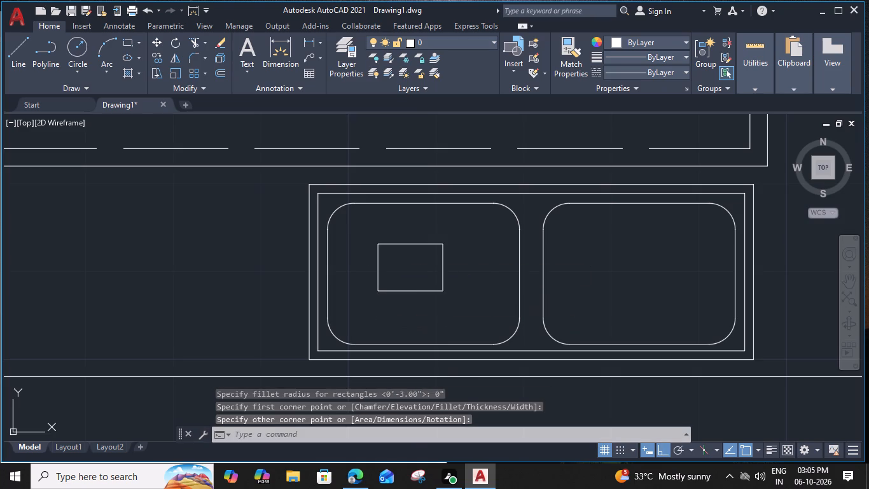
left_click(440, 274)
key("Delete")
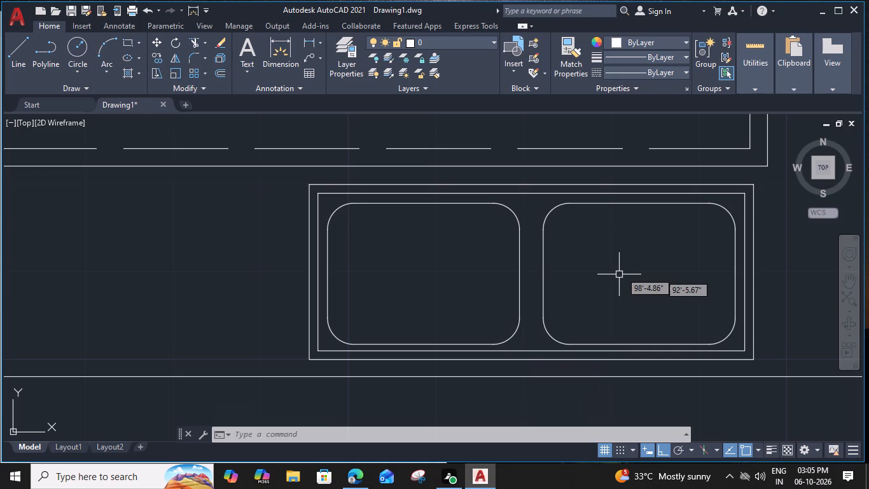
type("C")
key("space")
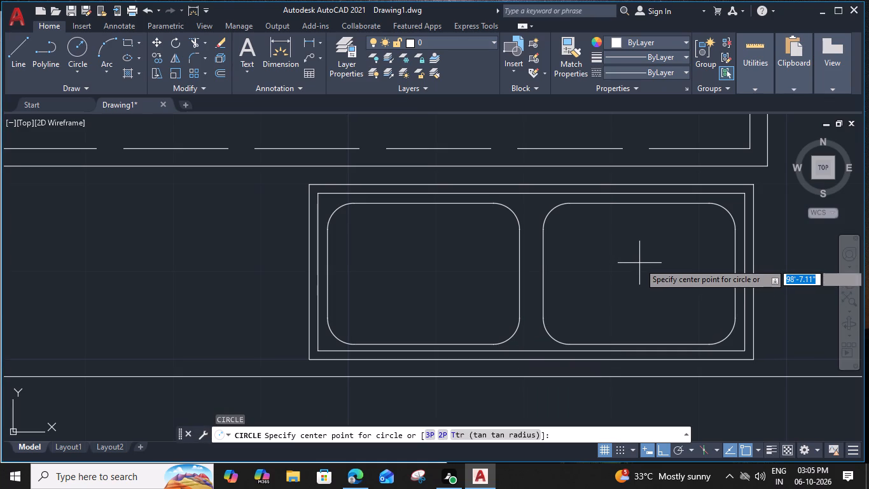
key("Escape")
Draw vertical and horizontal centre lines across the east bowl between the midpoints of its opposite sides.
key("l")
key("space")
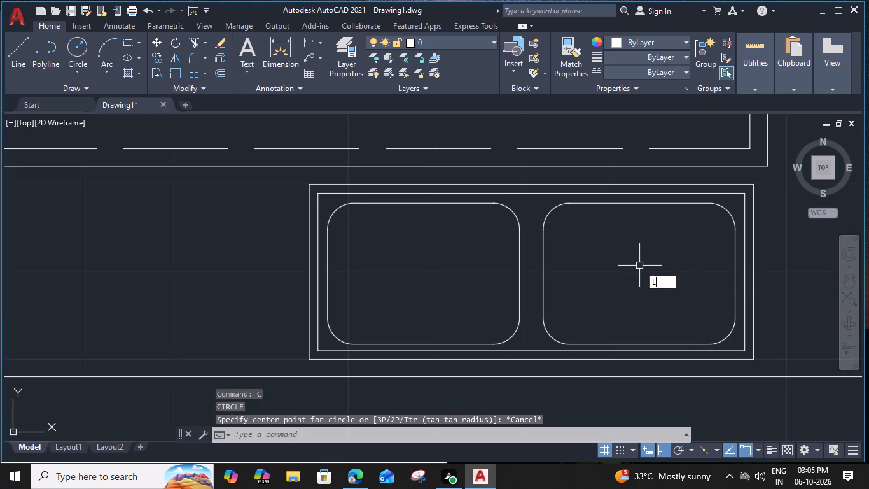
left_click(639, 205)
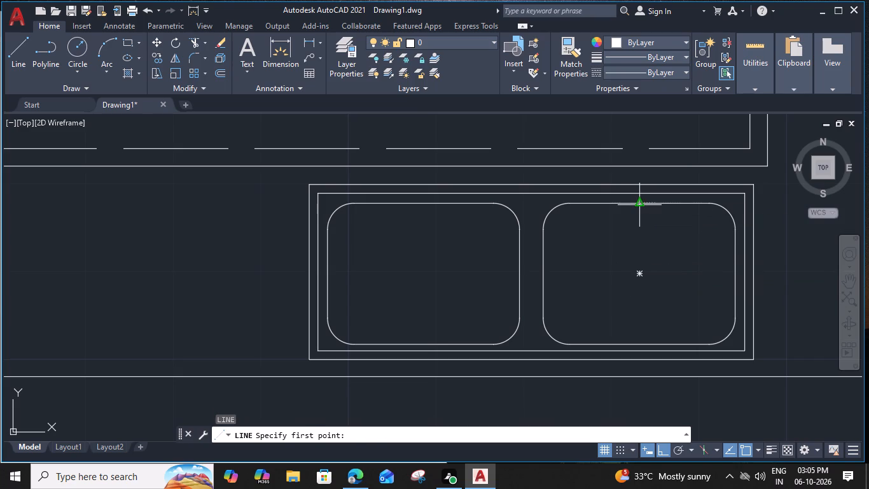
left_click(642, 345)
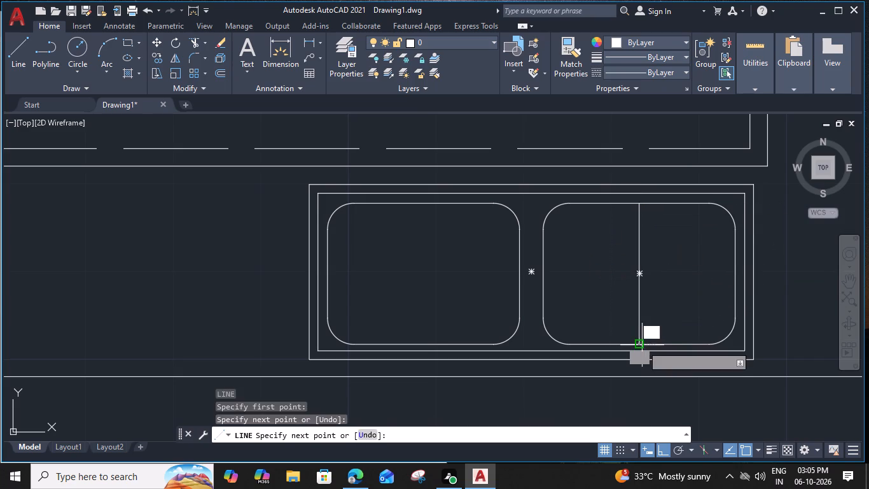
key("Escape")
type("L")
key("space")
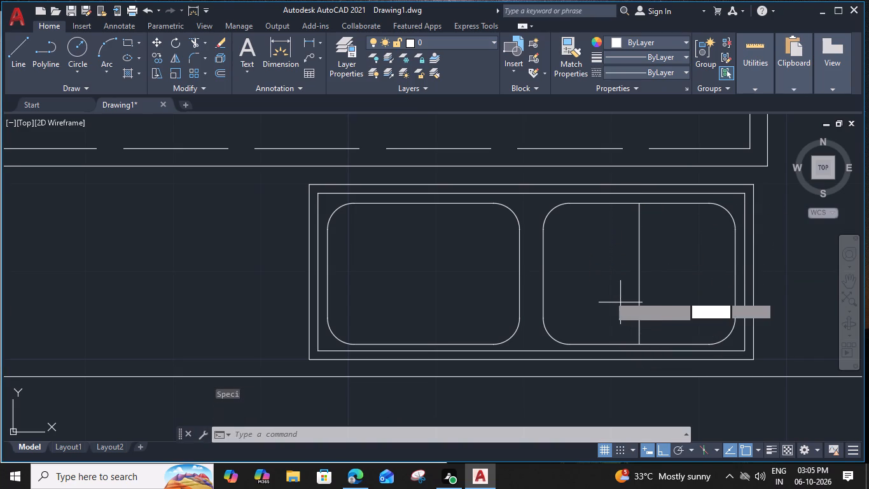
left_click(543, 270)
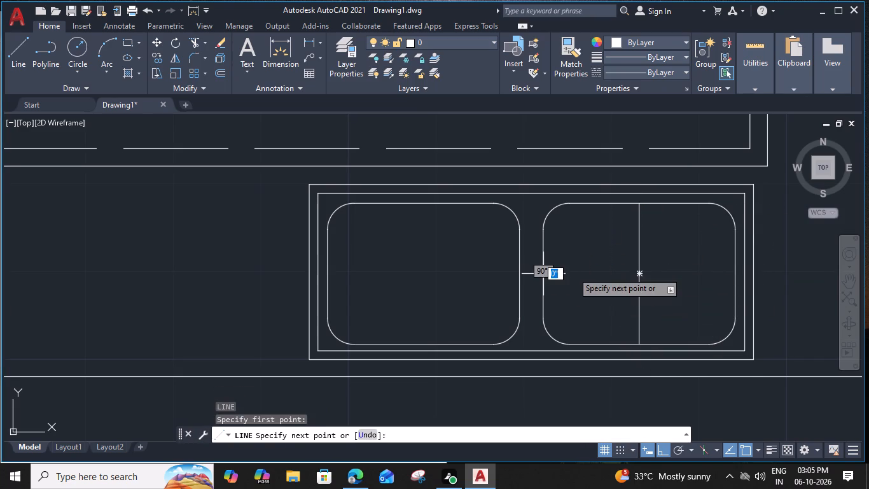
left_click(734, 273)
key("Escape")
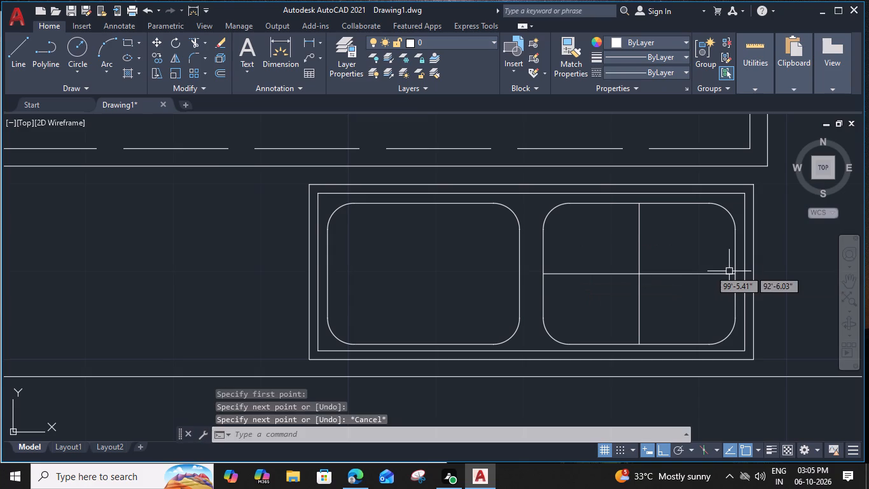
Draw a drain circle of about 1" radius centred where the east bowl's centre lines cross.
type("C")
key("space")
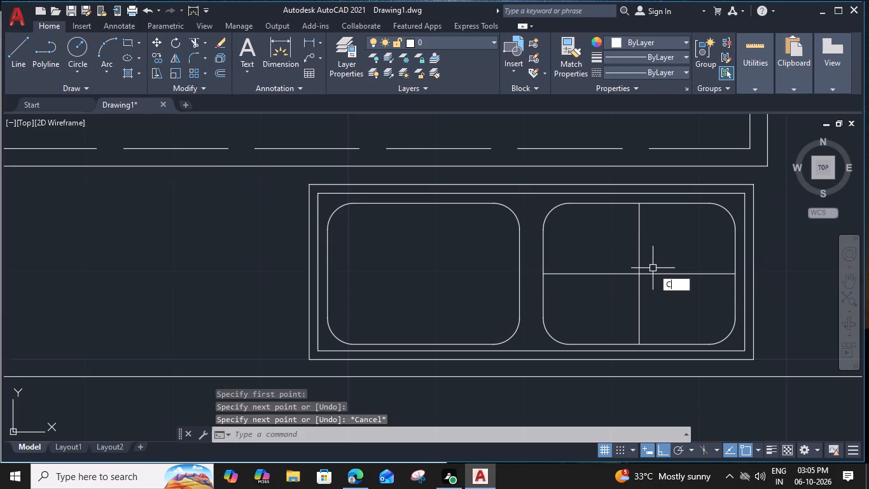
left_click(637, 273)
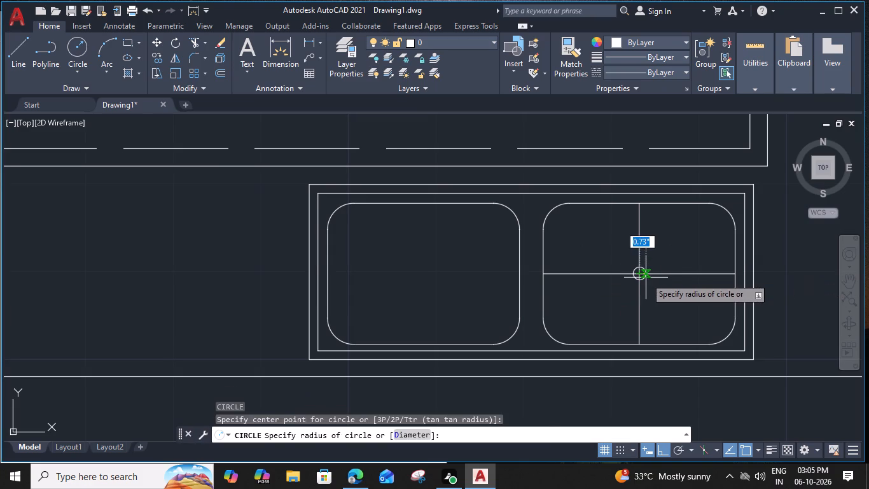
left_click(648, 279)
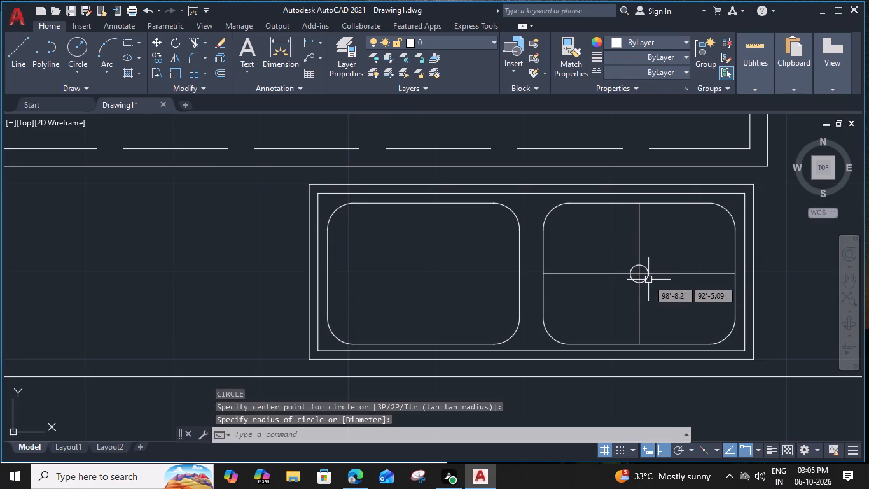
key("Escape")
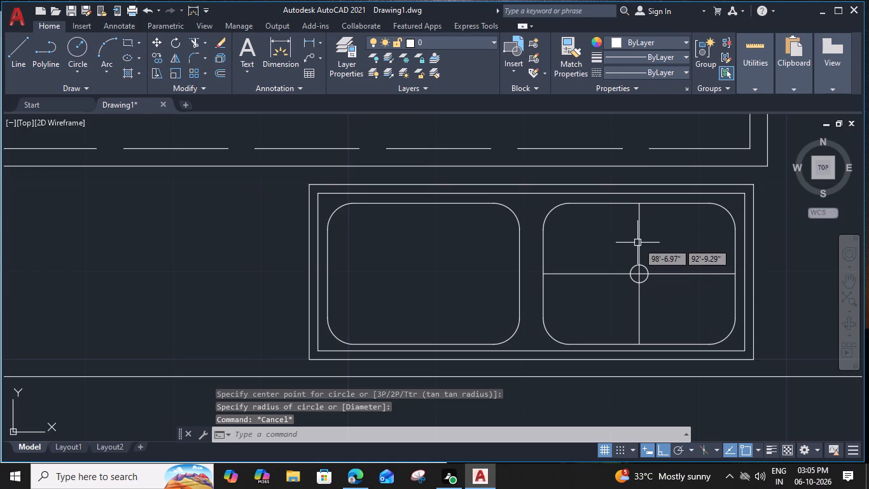
Erase the vertical centre line from the east bowl.
left_click(639, 242)
key("Delete")
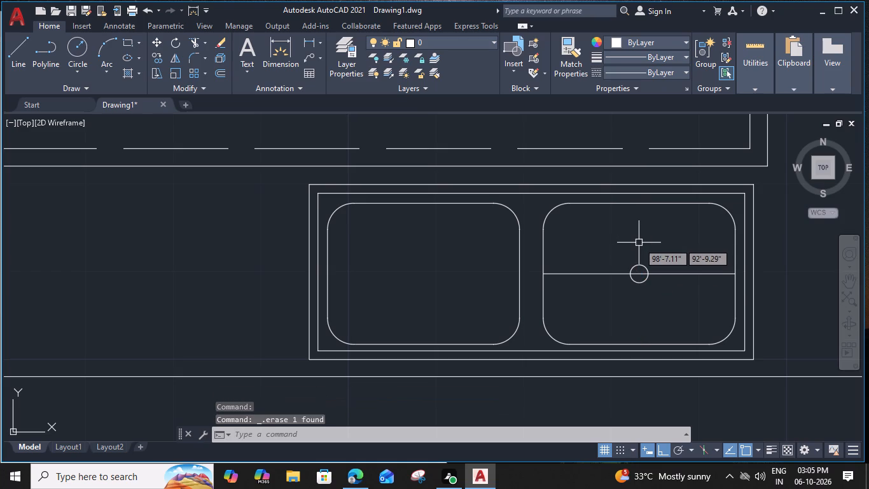
Erase the horizontal centre line from the east bowl.
left_click(685, 273)
key("Delete")
Offset the east bowl's drain circle 0.4" inward to make a smaller concentric circle.
scroll(643, 273, "up", 4)
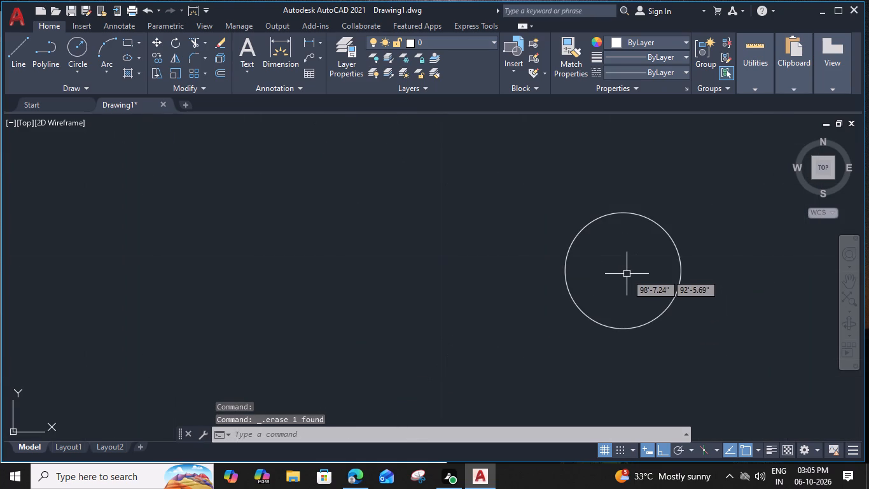
left_click(679, 264)
type("O")
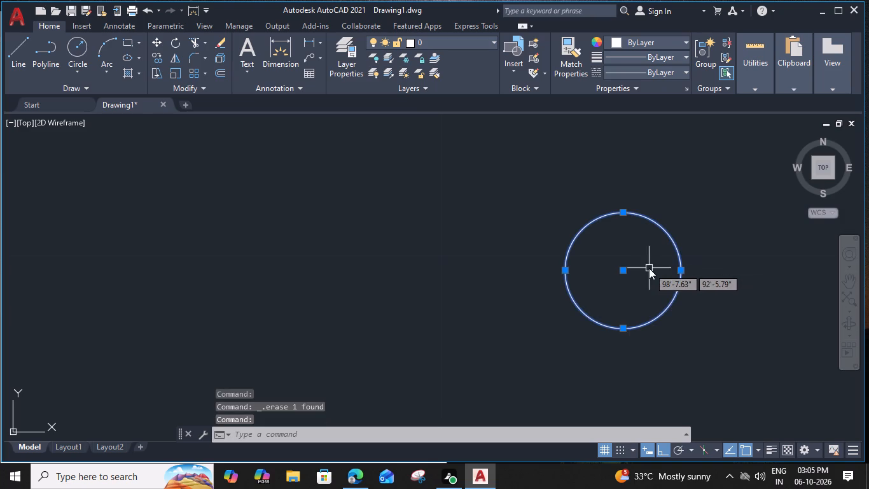
key("space")
key("0")
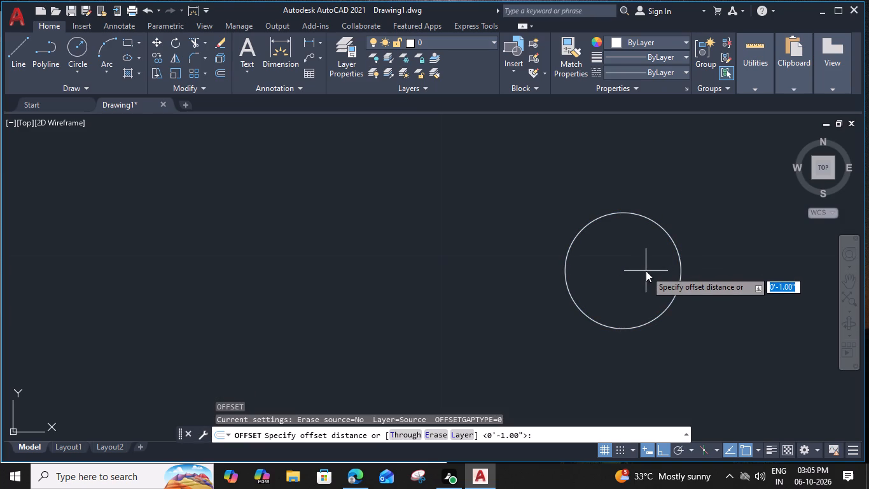
key("period")
key("4")
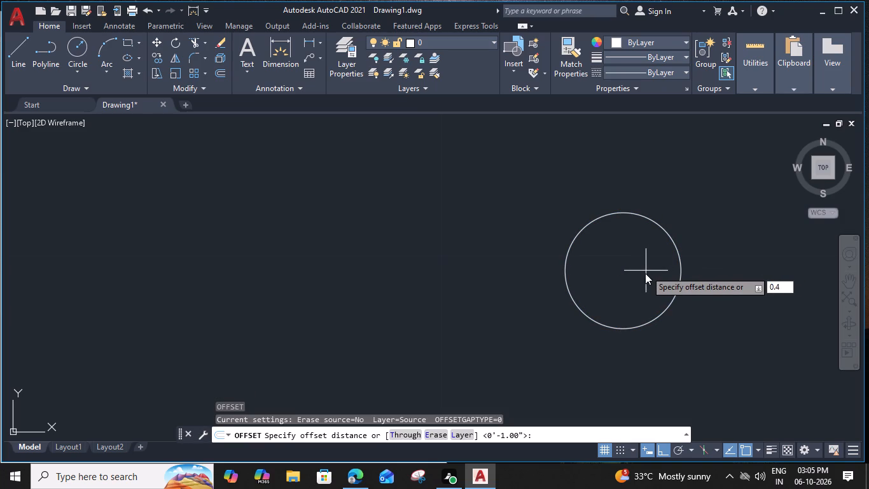
key("shift+quotedbl")
key("Return")
left_click(646, 271)
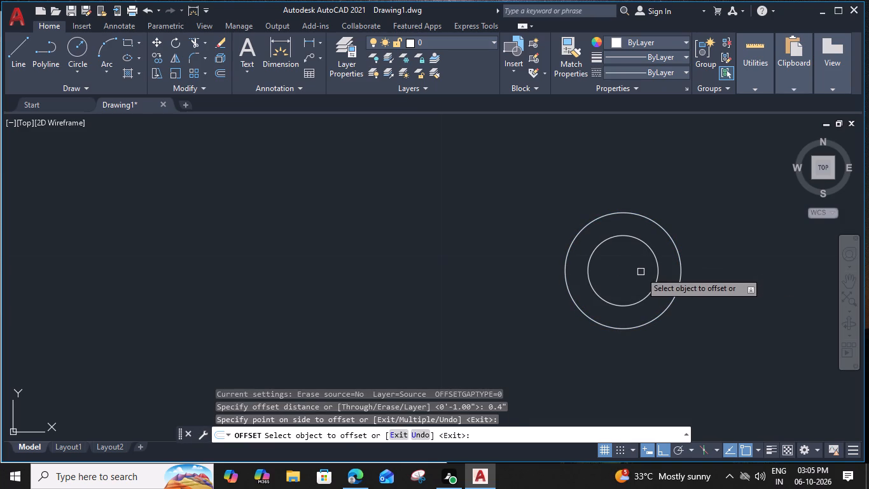
key("Escape")
Draw a vertical and a horizontal diameter line across the drain's outer circle.
type("L")
key("space")
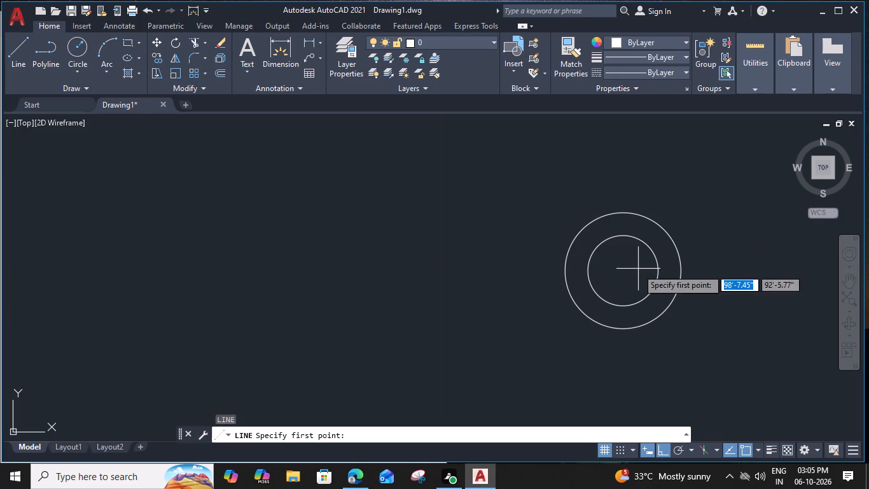
left_click(623, 216)
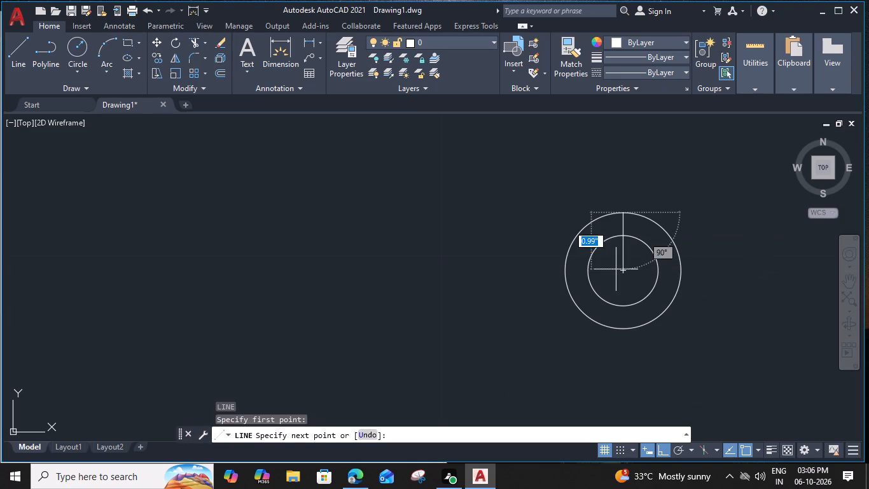
left_click(622, 330)
key("Escape")
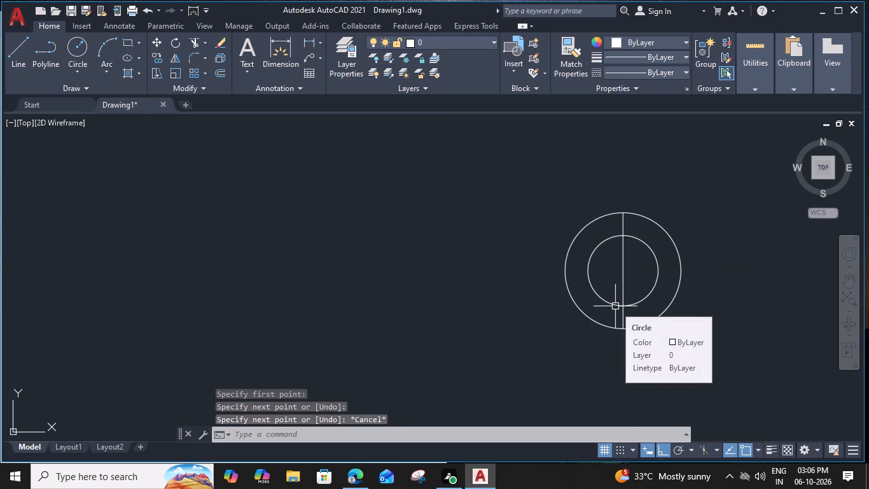
type("L")
key("space")
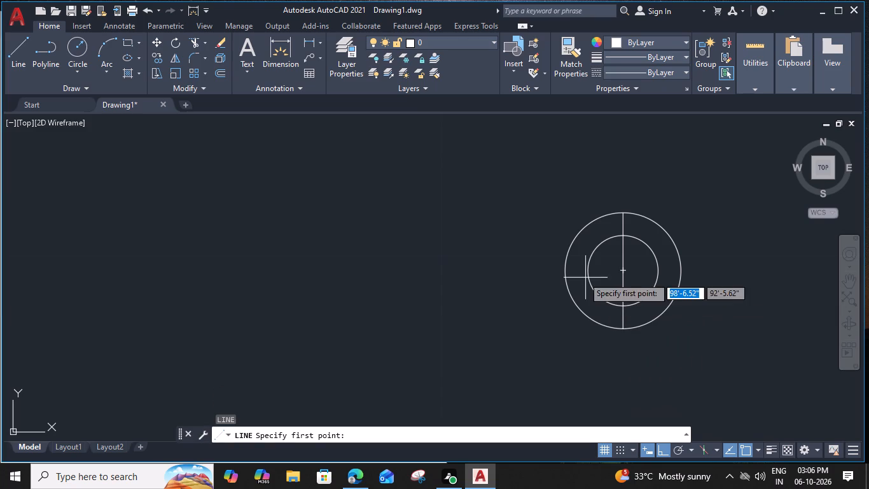
left_click(566, 270)
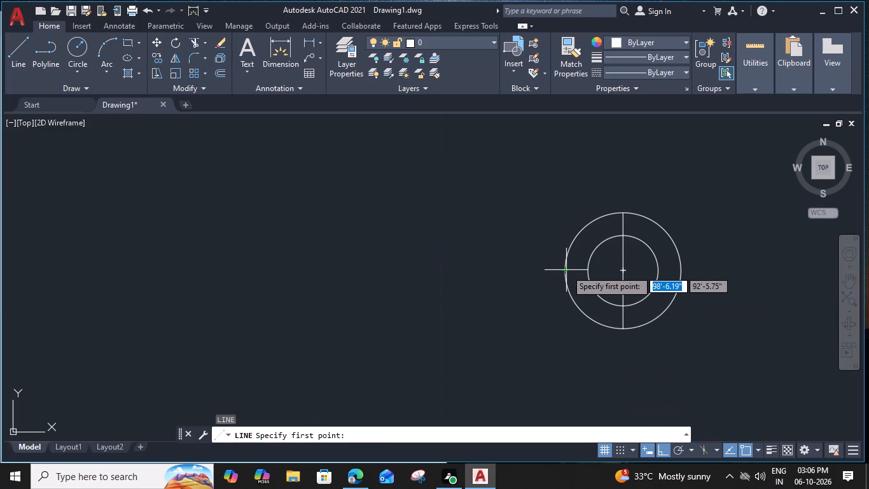
left_click(683, 269)
key("Escape")
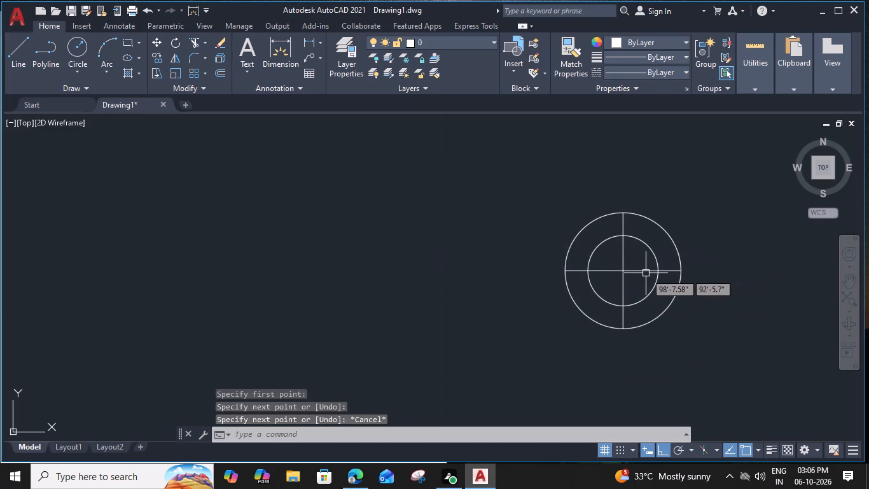
Draw two crossing diagonal lines across the drain's outer circle, between the horizontal and vertical spokes.
type("L")
key("space")
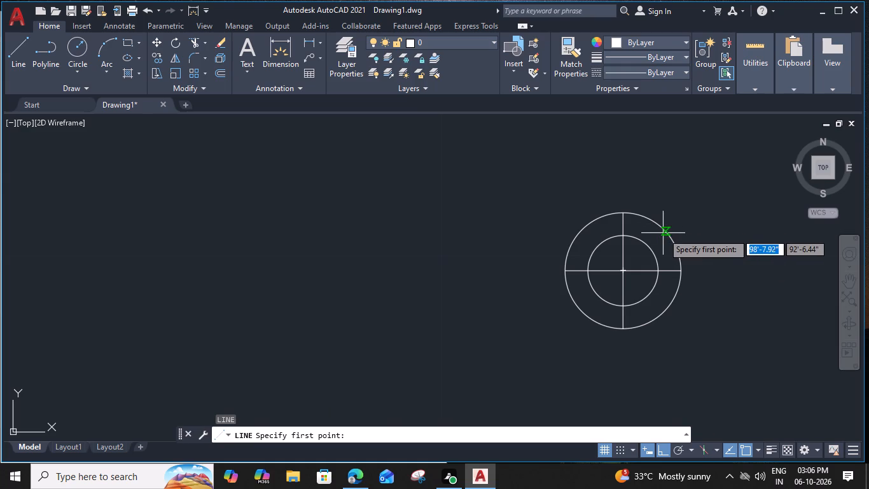
left_click(664, 230)
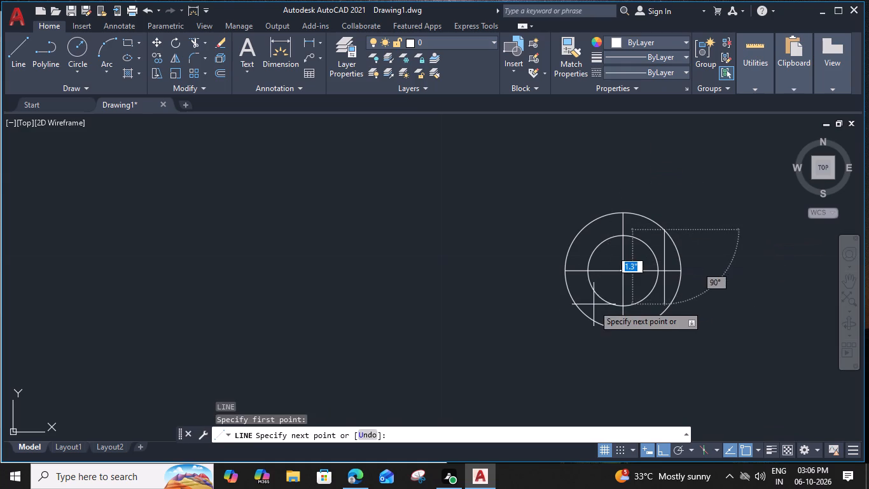
left_click(585, 313)
key("Escape")
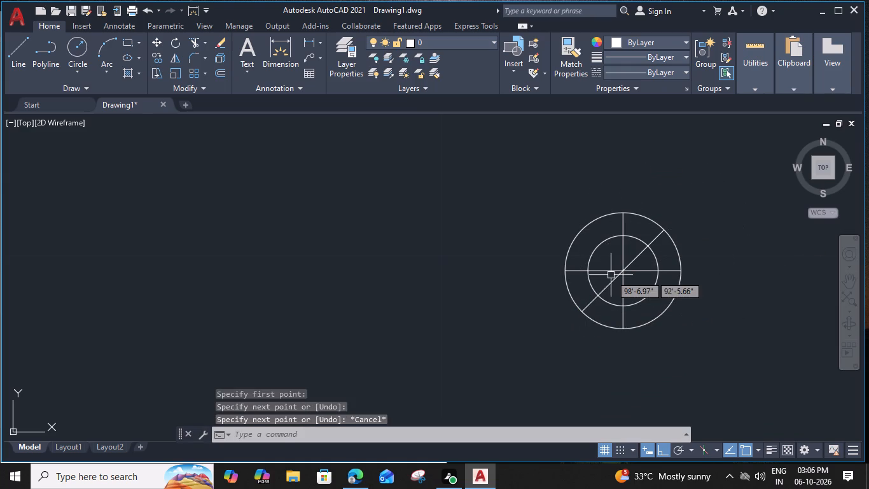
key("space")
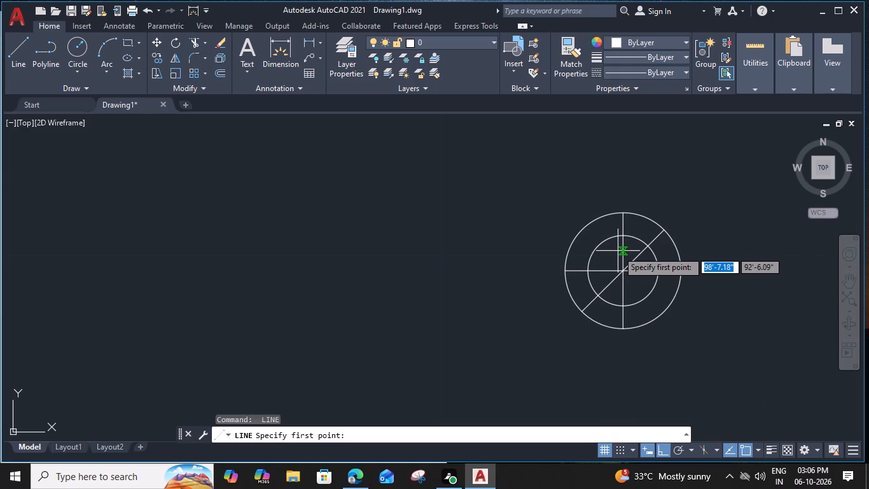
left_click(581, 230)
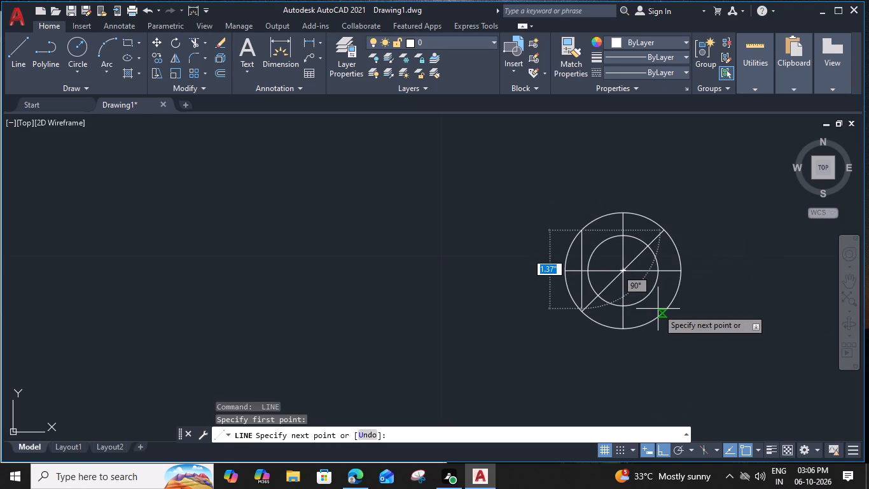
left_click(664, 312)
key("Escape")
Group the drain's two circles and four spoke lines.
scroll(662, 312, "down", 2)
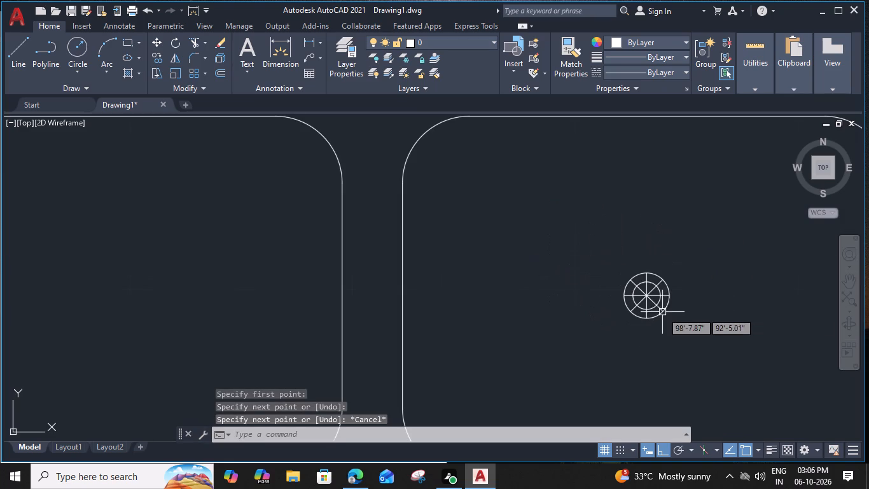
left_click(697, 245)
left_click(620, 330)
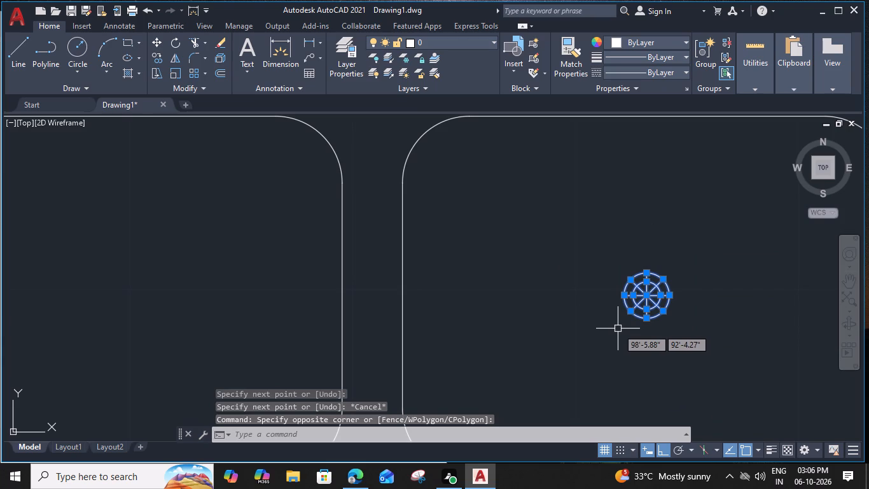
key("g")
key("space")
Draw a short vertical line from the inner rim's south edge up into the east bowl, below the drain.
scroll(618, 322, "down", 3)
middle_click_drag(612, 331, 613, 331)
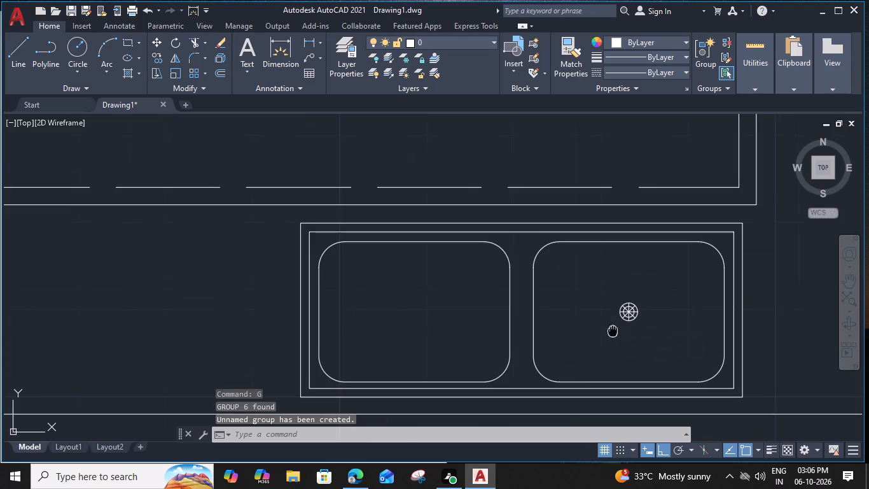
middle_click_drag(613, 331, 620, 304)
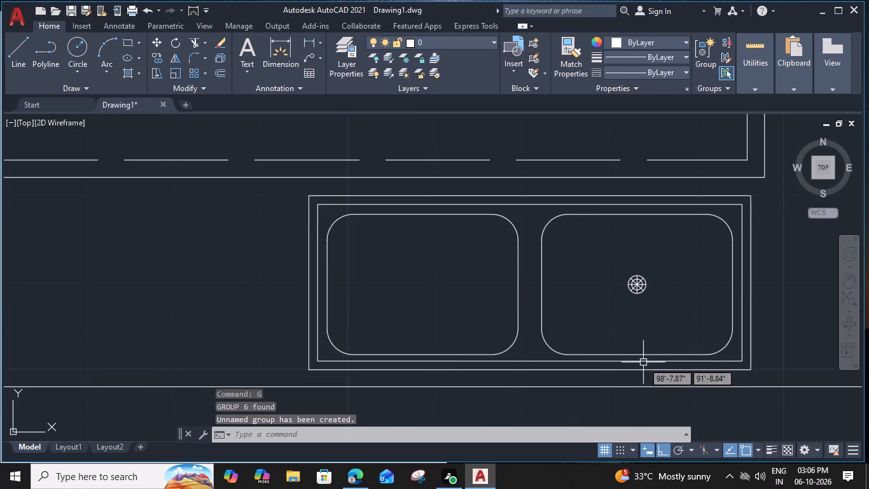
scroll(641, 365, "up", 1)
type("L")
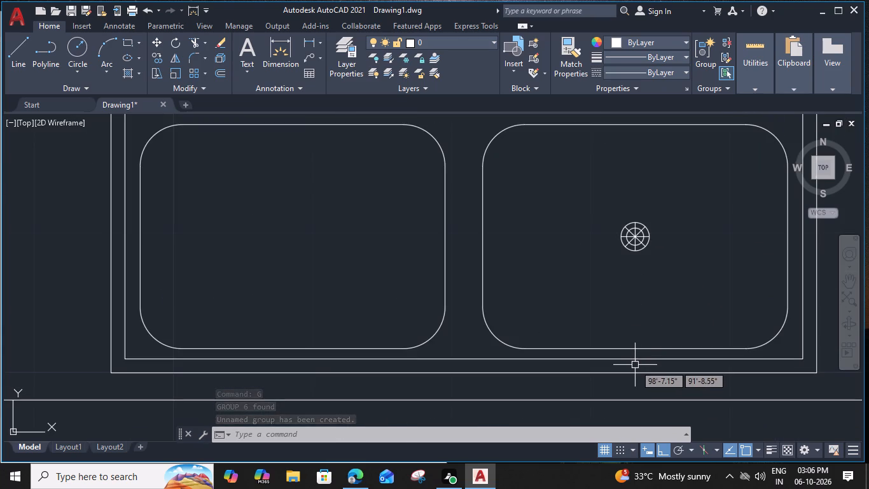
key("space")
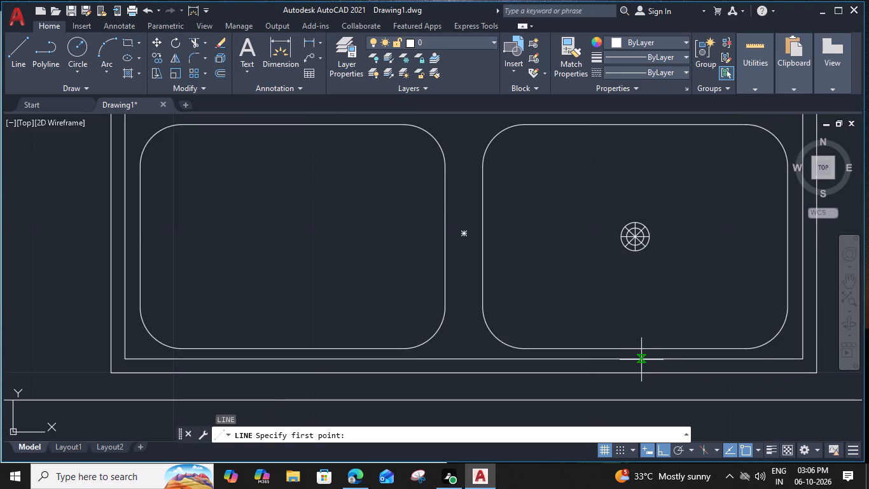
left_click(642, 360)
left_click(642, 314)
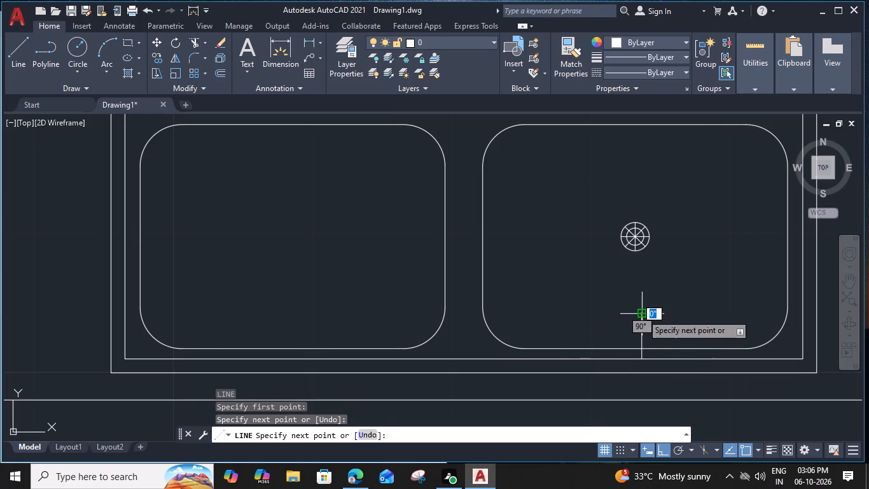
key("Escape")
Offset the short vertical line 0.2" to both its east and west sides.
scroll(640, 336, "up", 1)
left_click(643, 336)
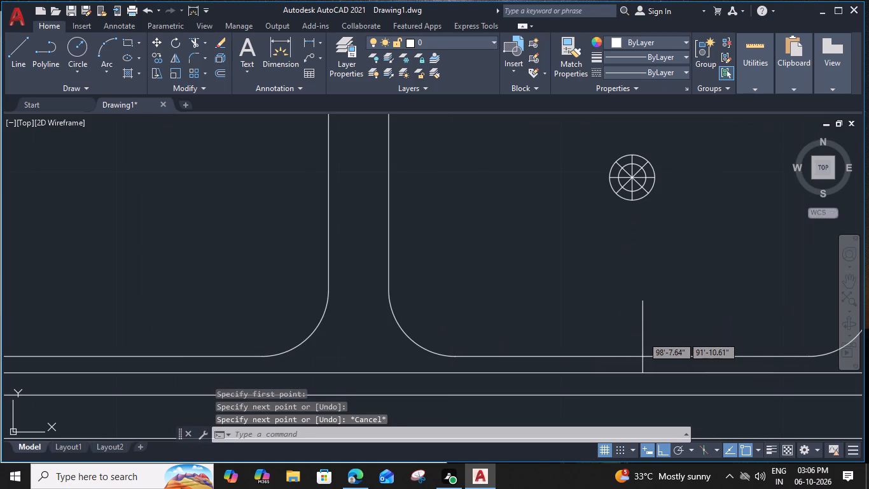
key("o")
key("space")
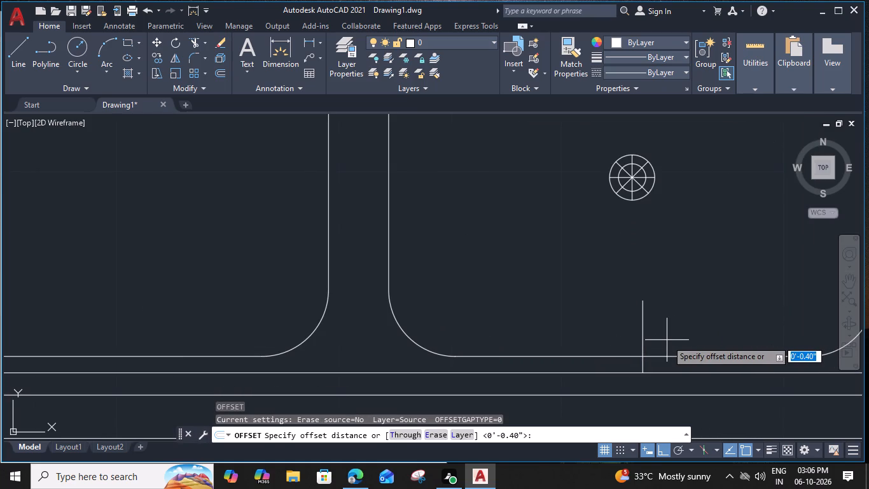
type("0.")
type("2\"")
key("Return")
left_click(669, 340)
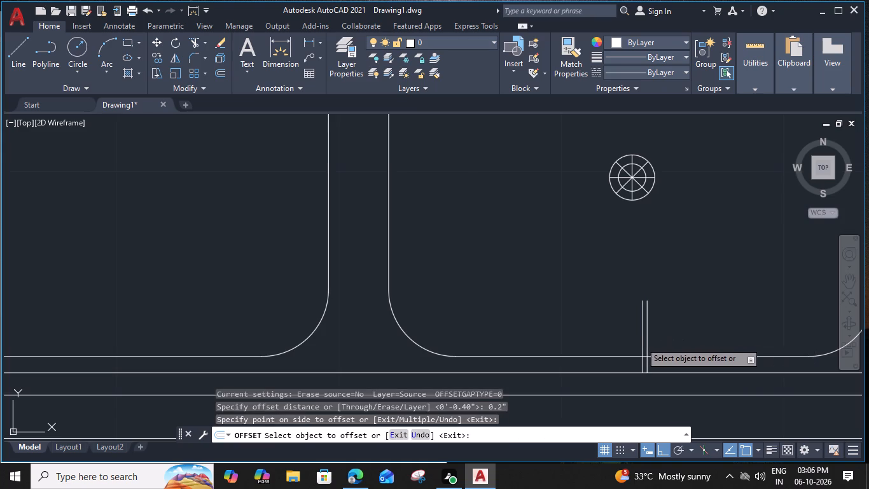
left_click(641, 342)
left_click(625, 340)
key("Escape")
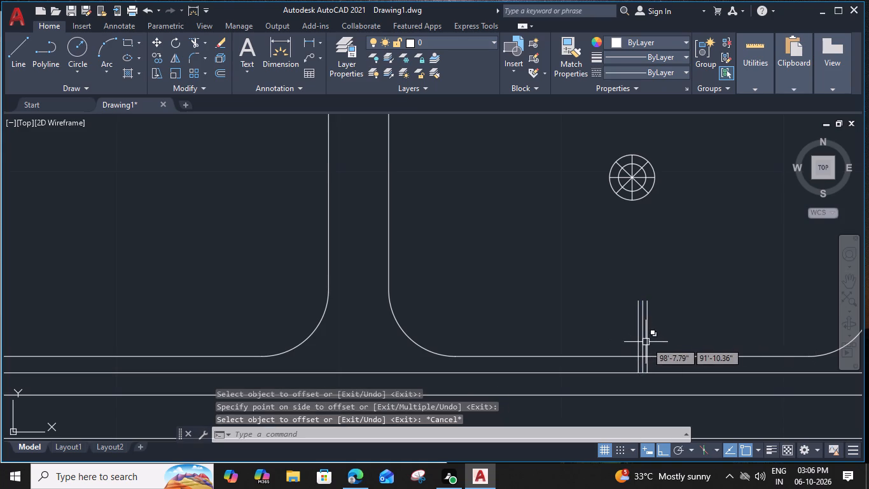
Erase the original middle line between the two offset lines.
left_click(643, 340)
key("Delete")
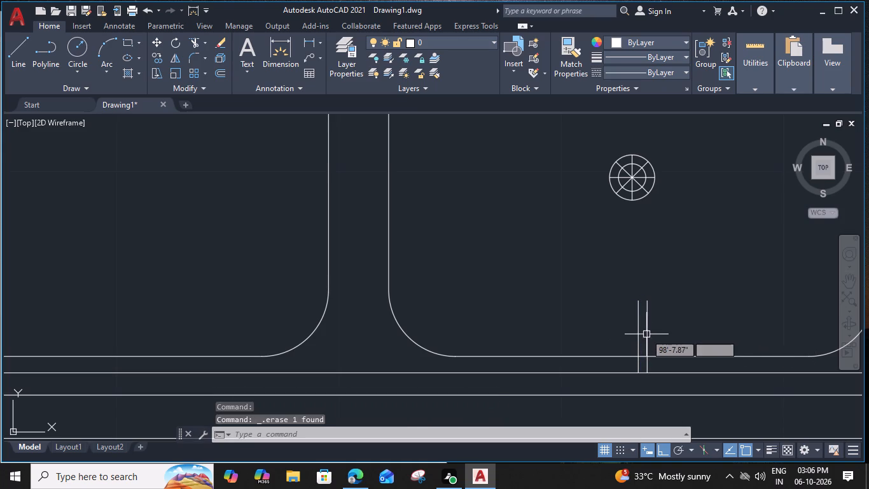
Draw a circle of about 0.4" radius centred between the upper ends of the two parallel lines.
scroll(644, 325, "up", 2)
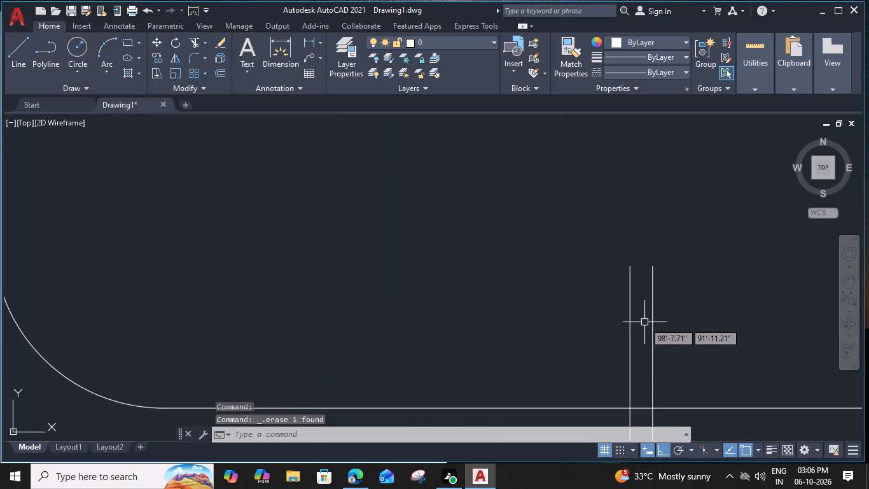
type("C")
key("space")
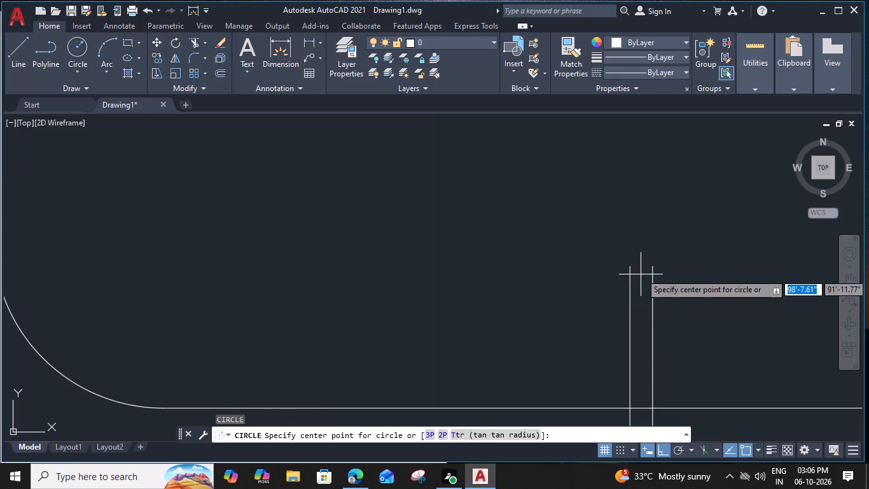
left_click(642, 269)
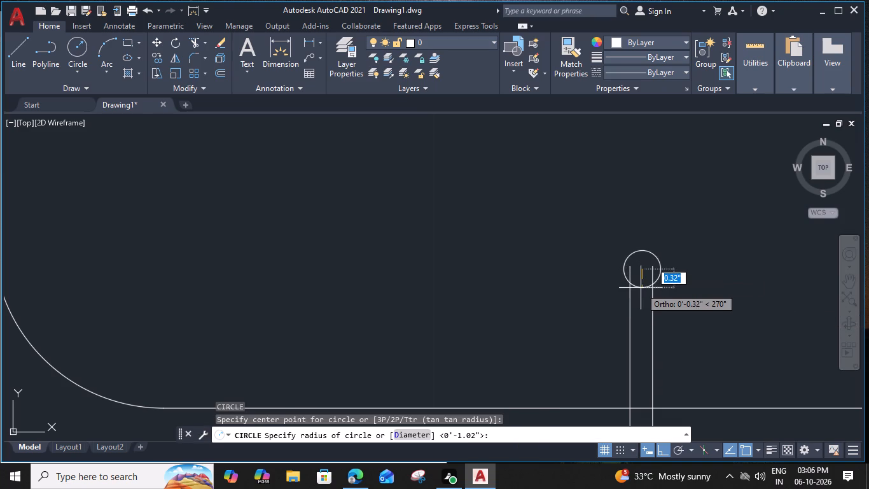
left_click(641, 291)
Offset the new circle at the end of the parallel lines 0.2" inward.
left_click(643, 292)
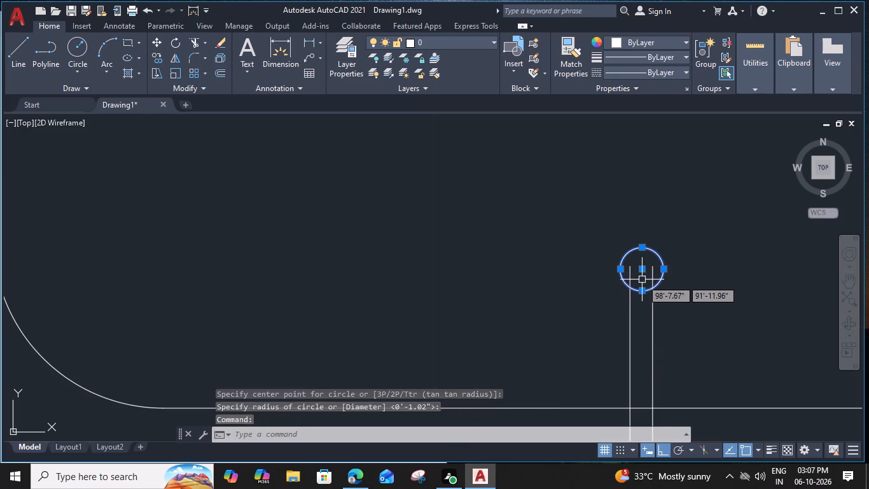
type("O")
key("space")
key("0")
type(".2")
key("shift+quotedbl")
key("Return")
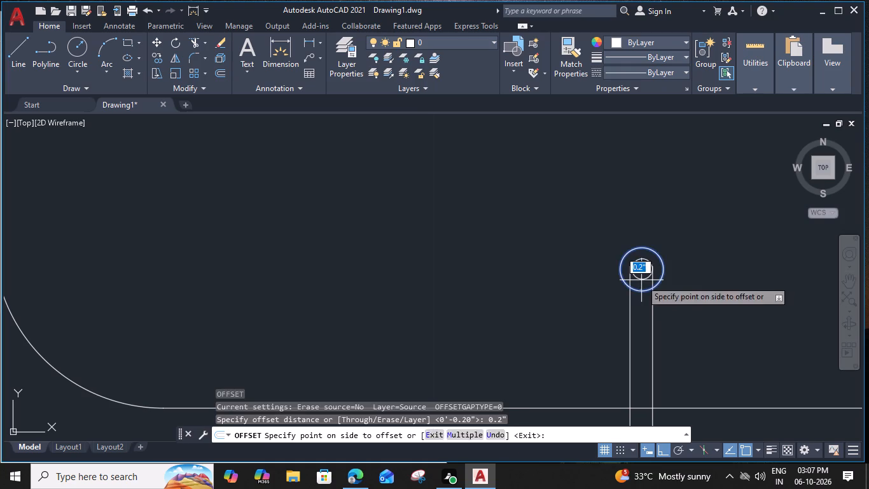
left_click(641, 280)
key("Escape")
Trim away the upper ends of the two parallel faucet lines that lie inside the outer circle.
type("TR")
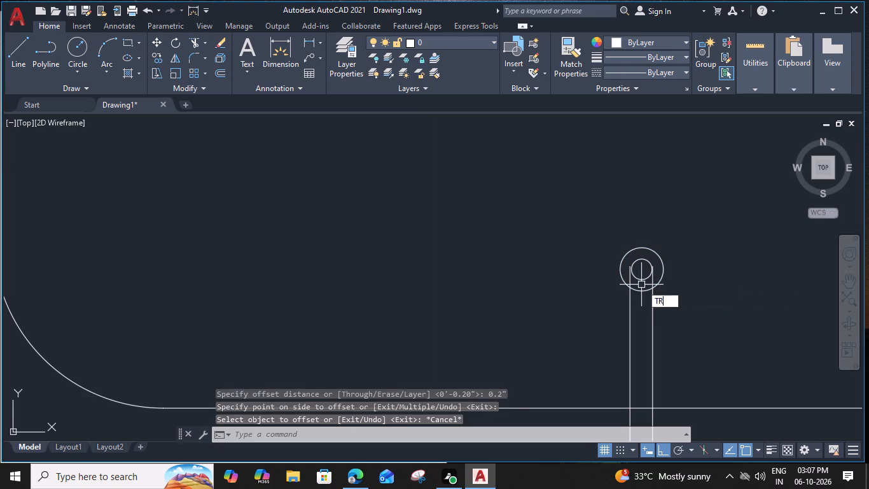
key("space")
scroll(642, 285, "up", 2)
left_click(669, 278)
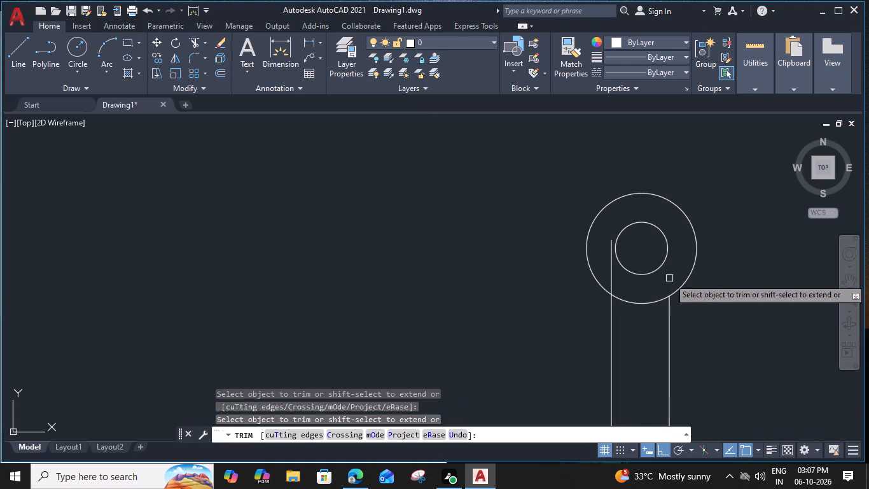
left_click(611, 276)
key("Escape")
Trim the east bowl's lower edge where it passes between the two faucet lines.
scroll(611, 274, "down", 2)
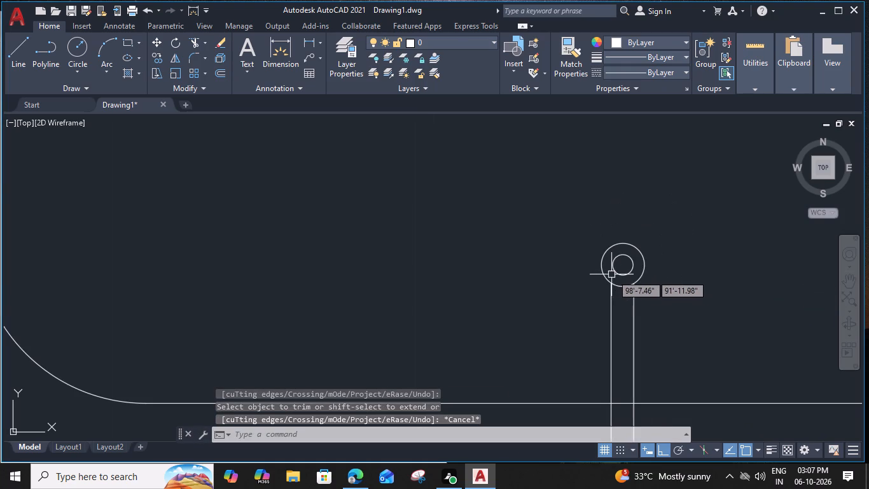
middle_click_drag(653, 330, 648, 273)
scroll(648, 273, "down", 2)
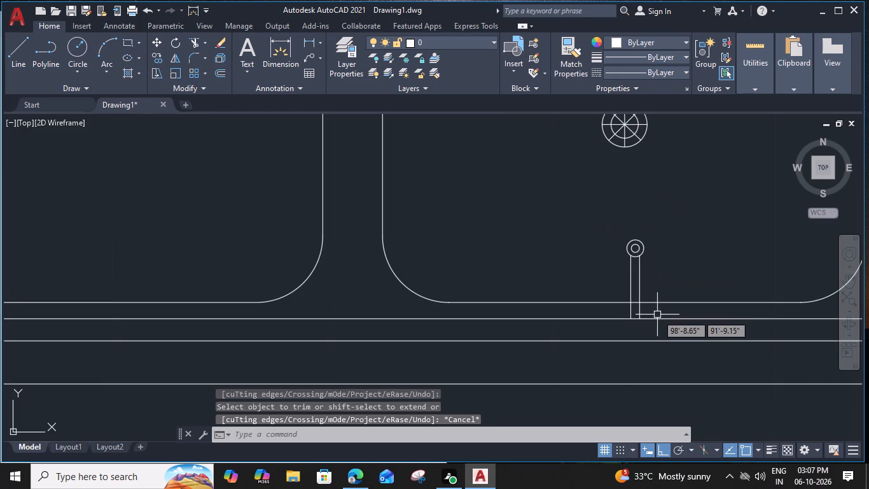
type("TR")
key("space")
scroll(648, 311, "up", 1)
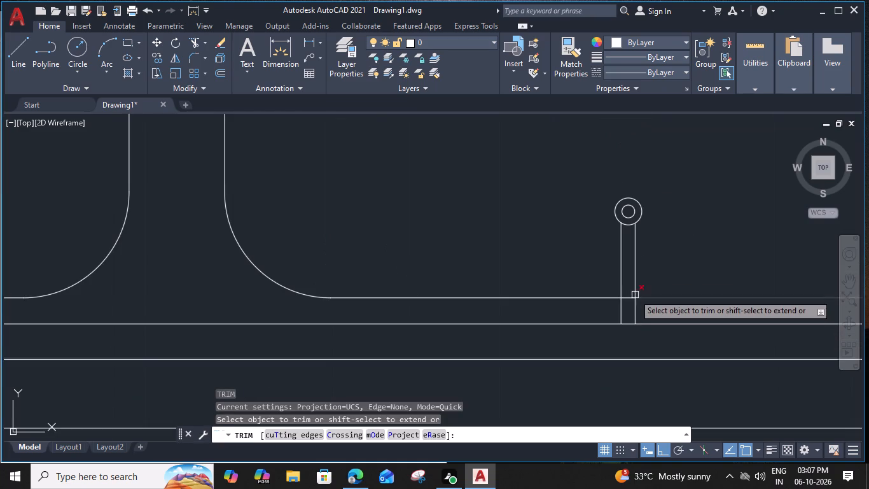
left_click(627, 298)
key("Escape")
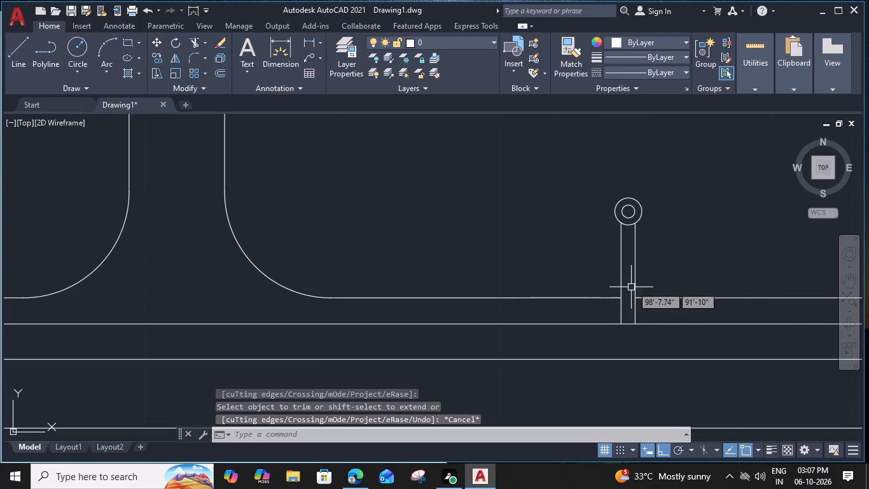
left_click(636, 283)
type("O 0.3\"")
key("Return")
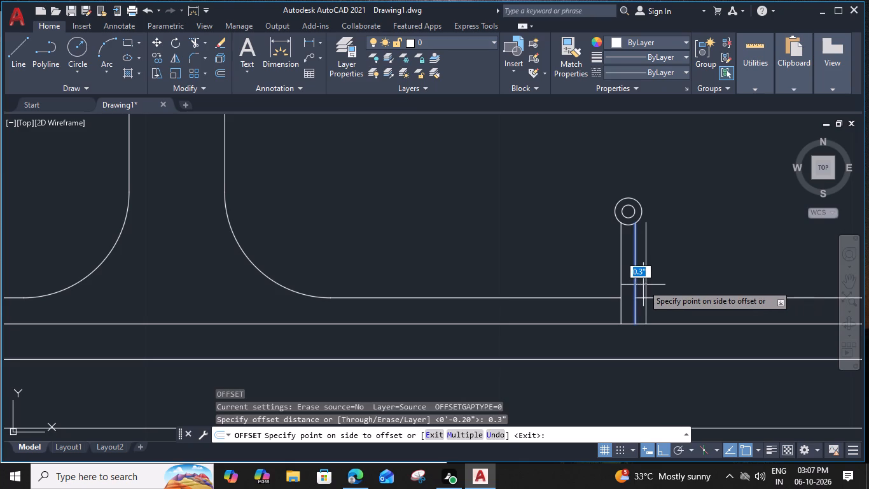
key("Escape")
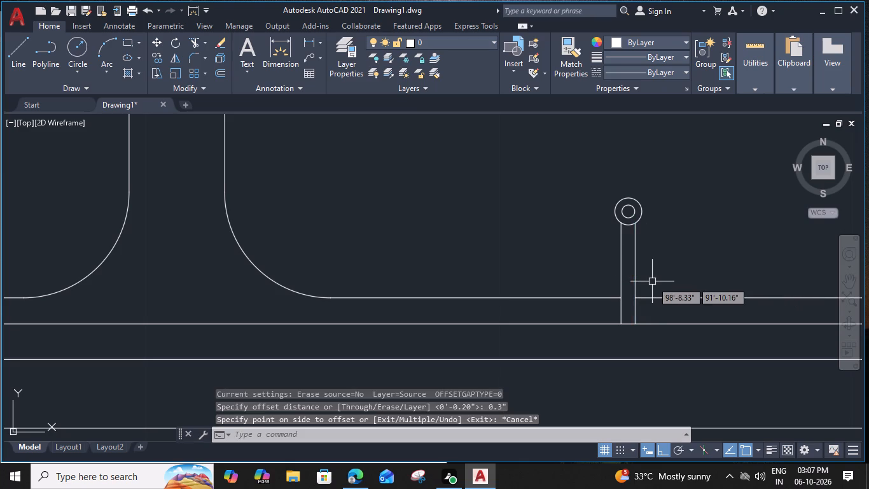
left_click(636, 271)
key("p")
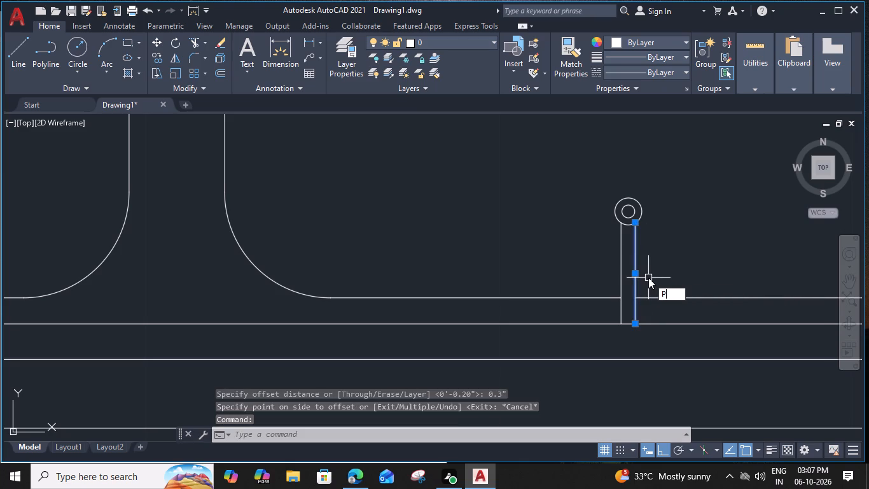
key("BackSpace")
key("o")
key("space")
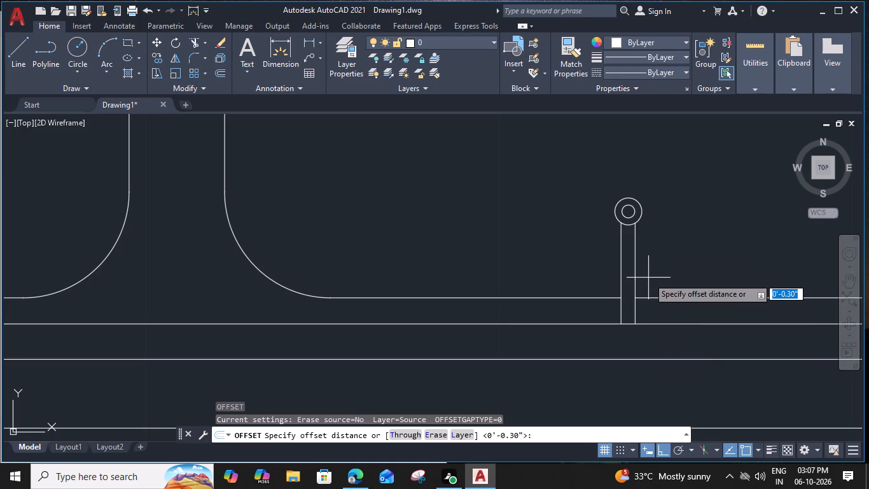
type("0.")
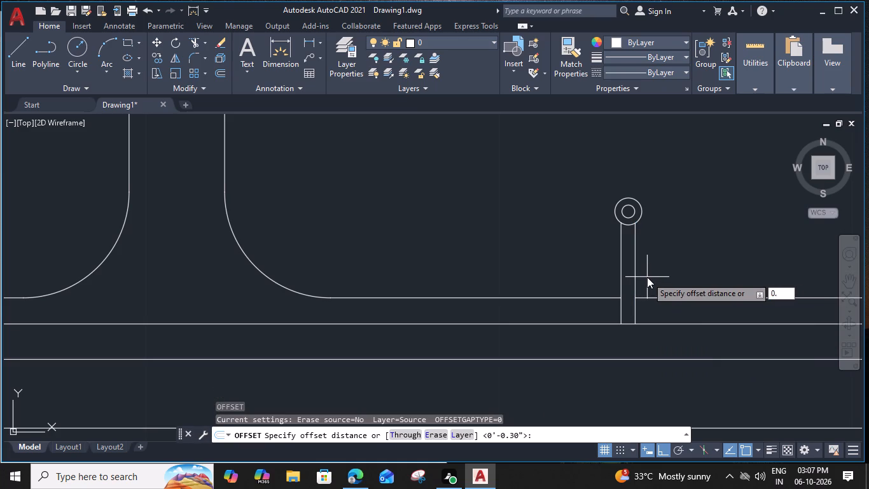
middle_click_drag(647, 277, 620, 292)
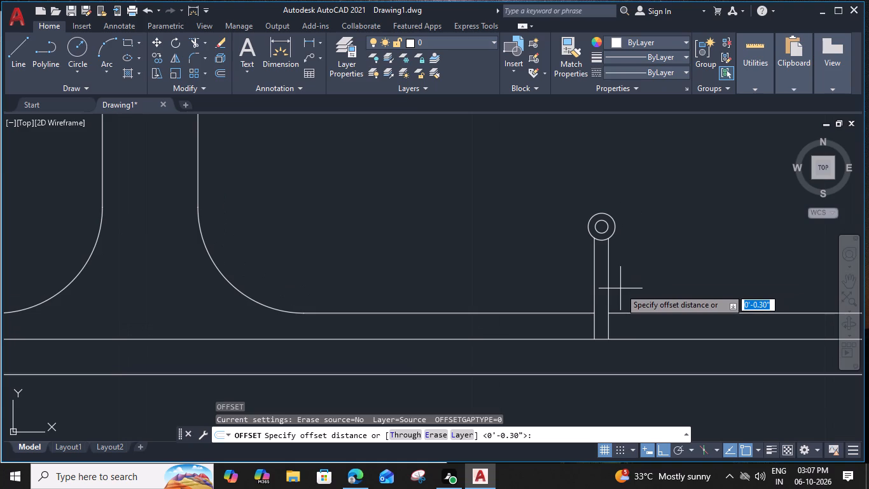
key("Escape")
Offset the east faucet line 0.1" to the east and the west faucet line 0.1" to the west.
left_click(608, 278)
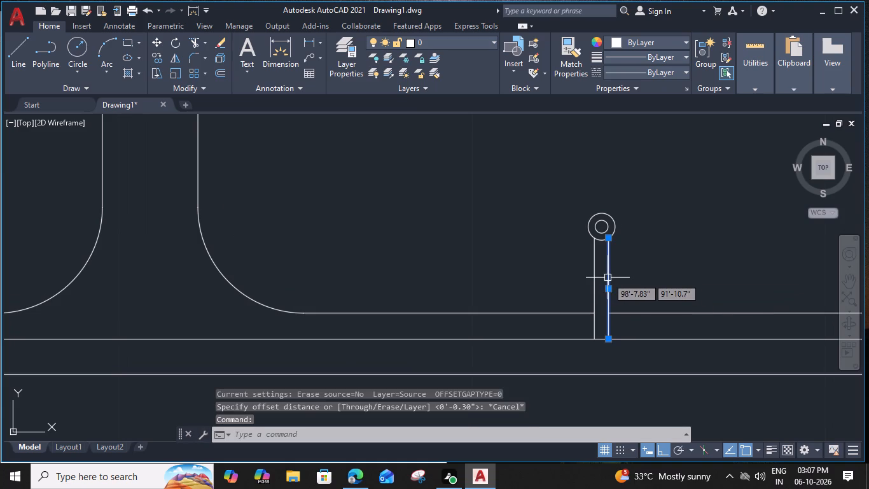
key("o")
key("space")
type("0.")
type("1\"")
key("Return")
left_click(632, 288)
left_click(593, 283)
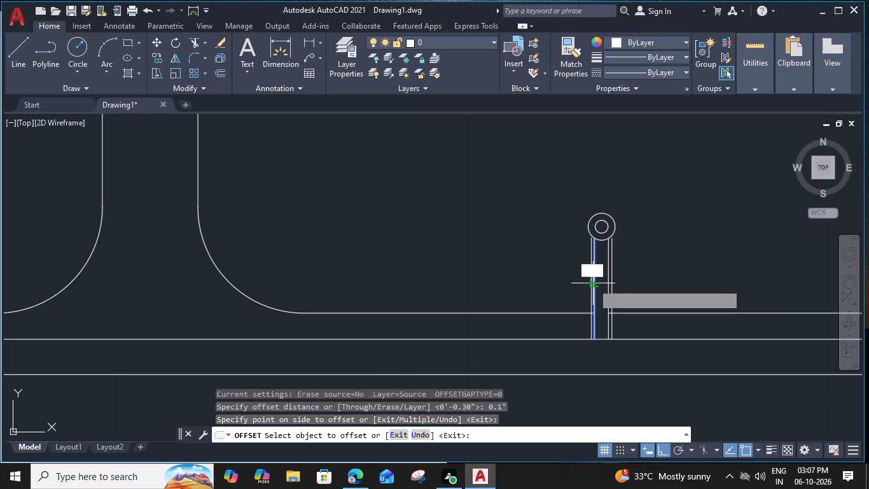
left_click(581, 281)
key("Escape")
Extend the two outermost faucet lines up to the outer circle.
type("EX")
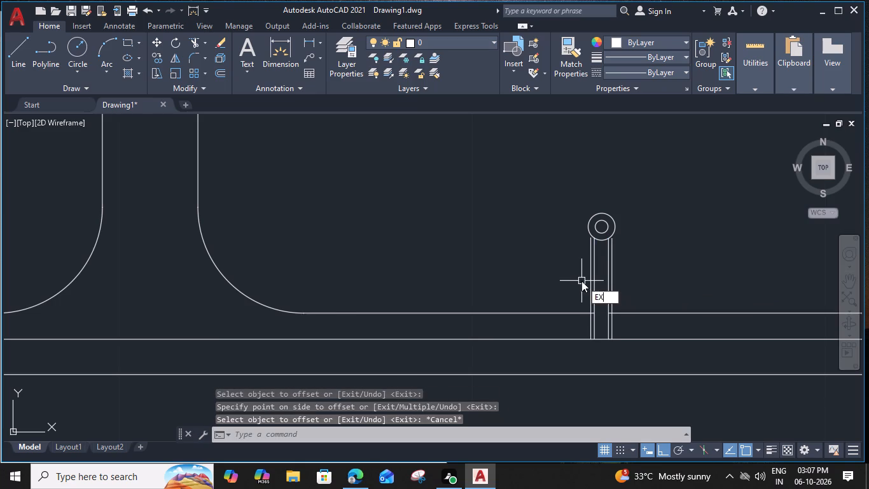
key("space")
scroll(589, 271, "up", 1)
left_click(590, 271)
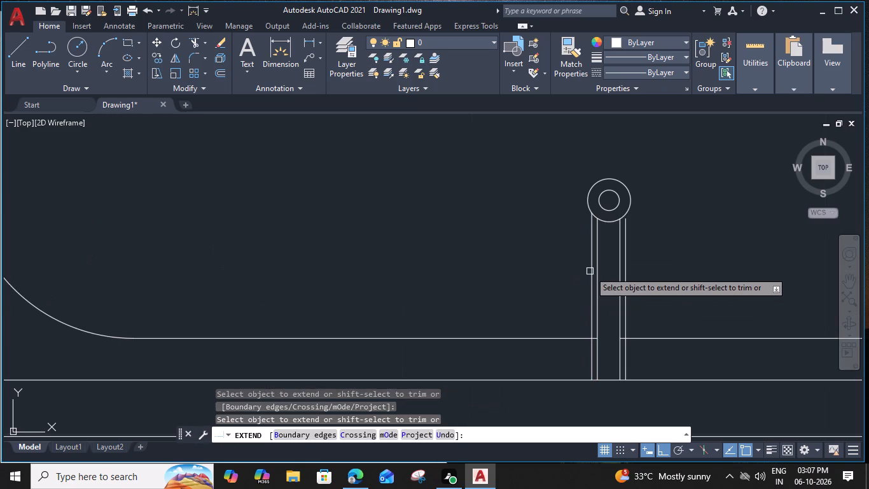
left_click(627, 270)
Trim the bowl edge between the inner and outer faucet lines on both sides of the faucet.
scroll(618, 349, "up", 1)
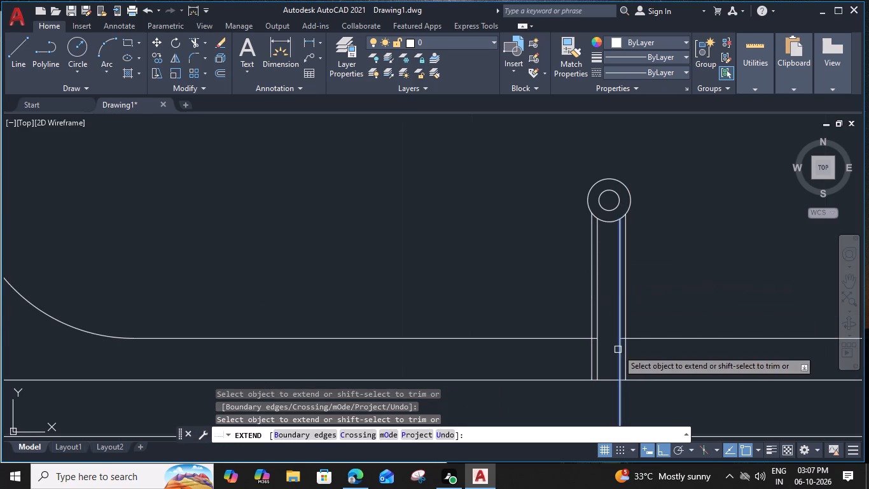
scroll(618, 350, "up", 1)
left_click(630, 327, "shift")
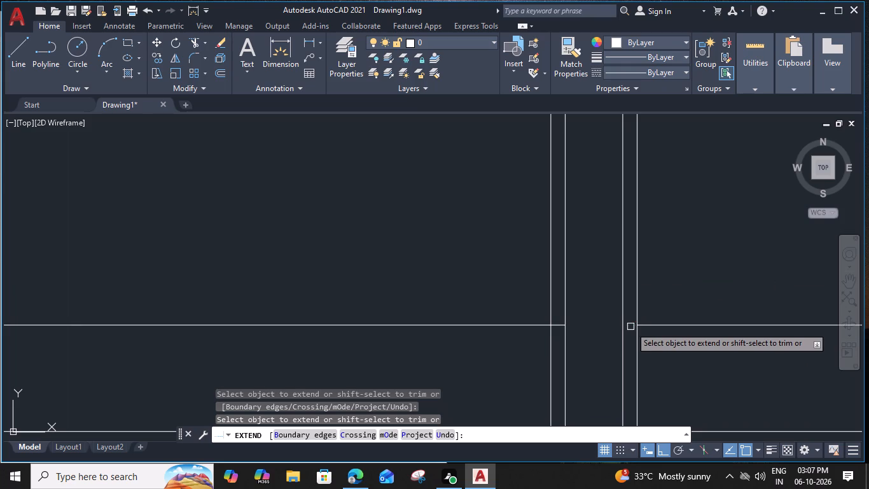
left_click(559, 325, "shift")
key("Escape")
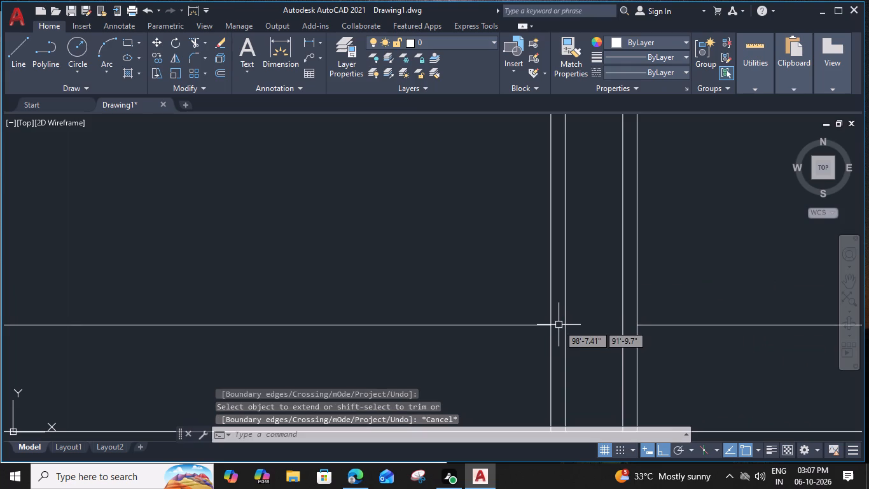
Group the faucet's two circles and four vertical lines into one object.
scroll(559, 325, "down", 3)
scroll(610, 307, "down", 1)
middle_click_drag(610, 308, 662, 317)
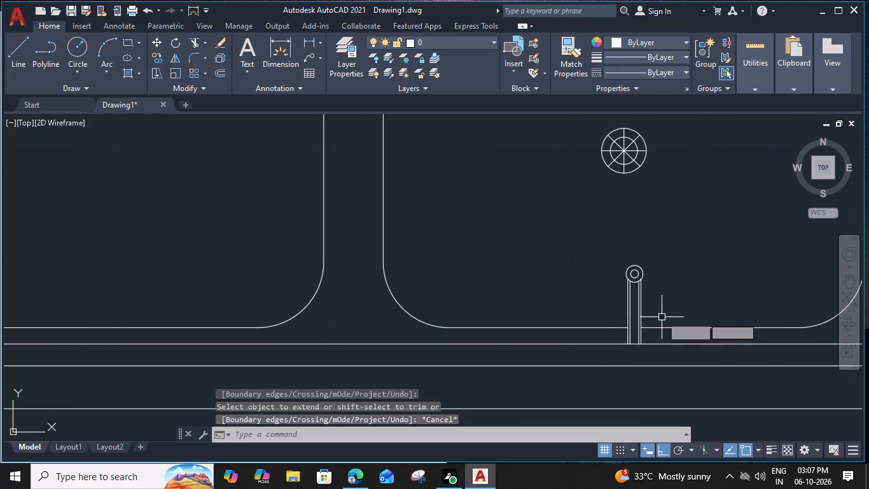
scroll(564, 306, "down", 1)
scroll(614, 289, "up", 2)
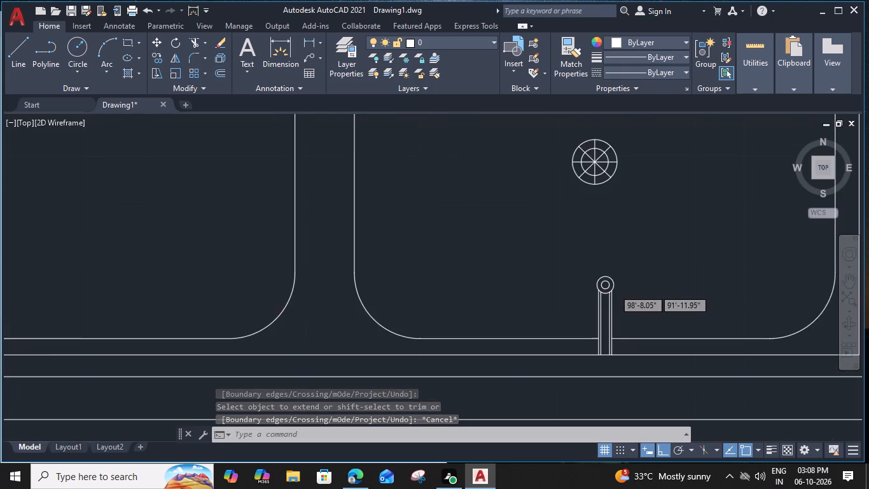
left_click_drag(632, 257, 632, 263)
left_click(562, 317)
key("g")
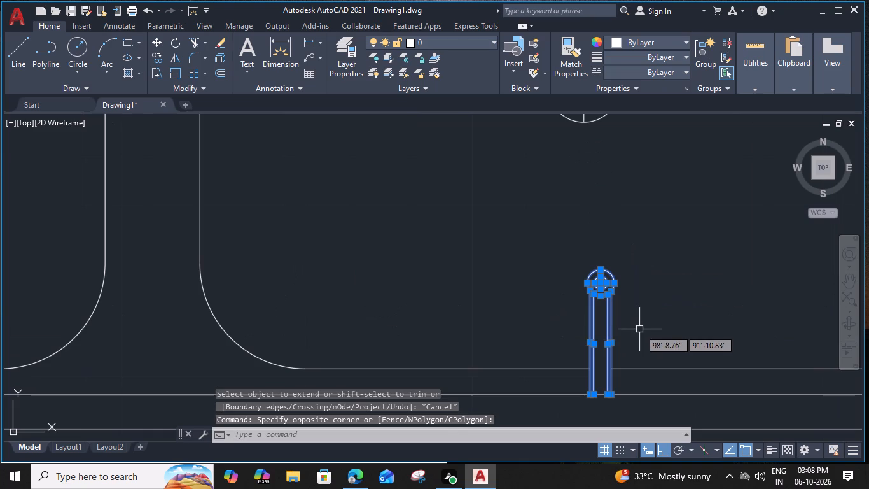
key("space")
Move the faucet group slightly west towards the centreline of the east bowl's drain, using its circle's top as base point.
scroll(638, 331, "down", 3)
middle_click_drag(542, 330, 548, 330)
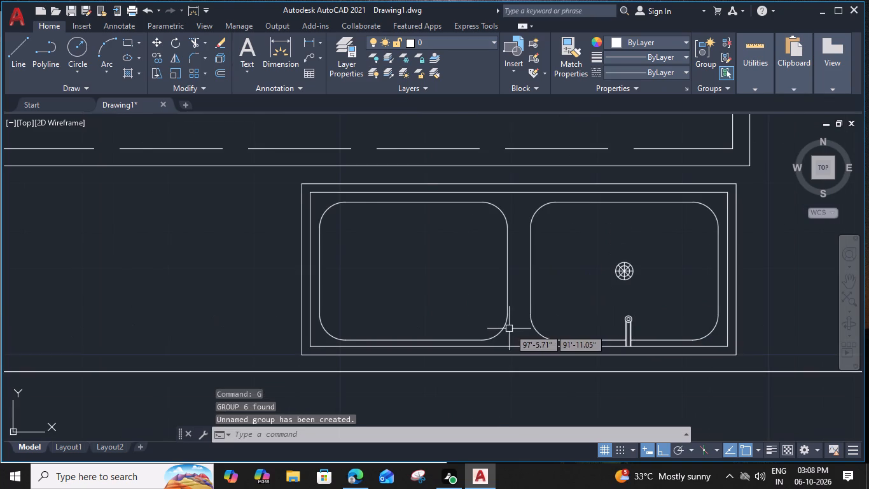
middle_click_drag(548, 330, 566, 328)
scroll(662, 310, "up", 1)
left_click_drag(664, 309, 653, 313)
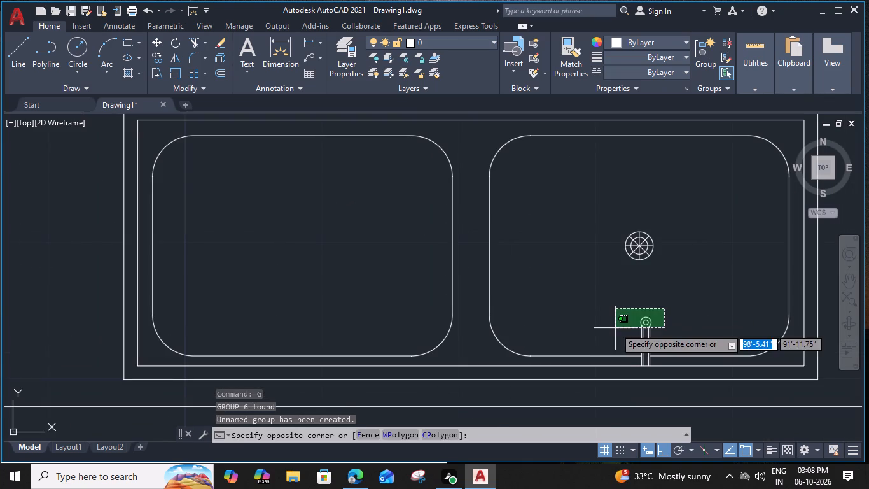
left_click(615, 328)
type("M")
key("space")
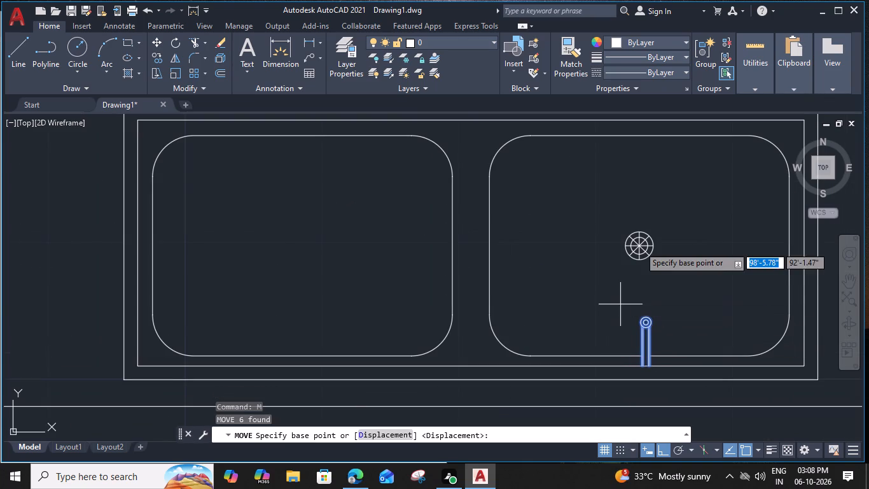
left_click(647, 316)
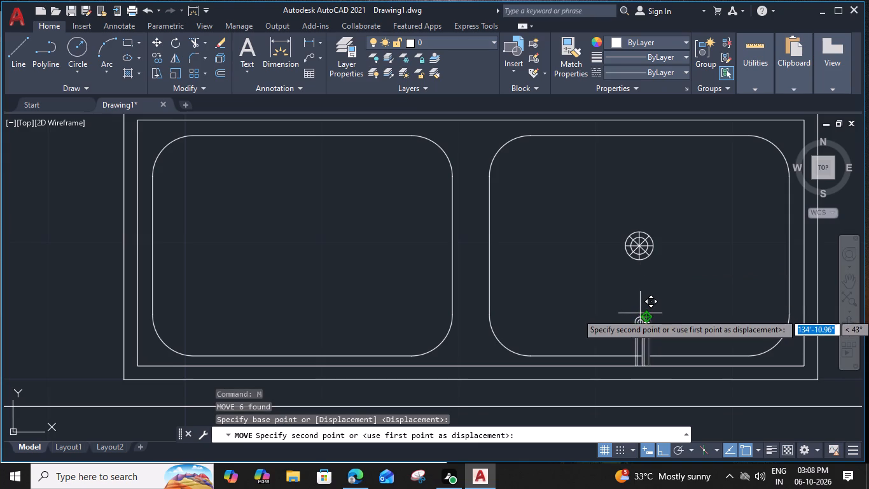
left_click(640, 313)
Move the faucet group further west to bring it closer under the drain's centre.
scroll(640, 314, "up", 2)
left_click_drag(692, 316, 686, 329)
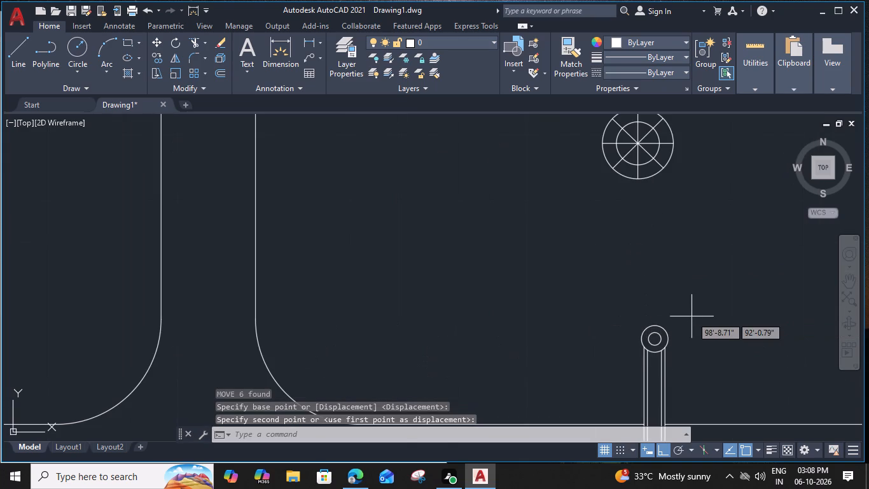
left_click(616, 360)
type("M")
key("space")
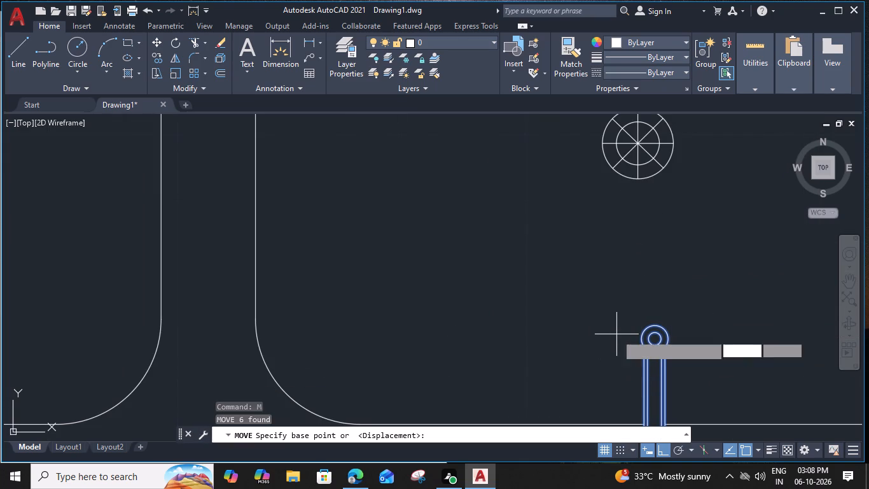
left_click(654, 323)
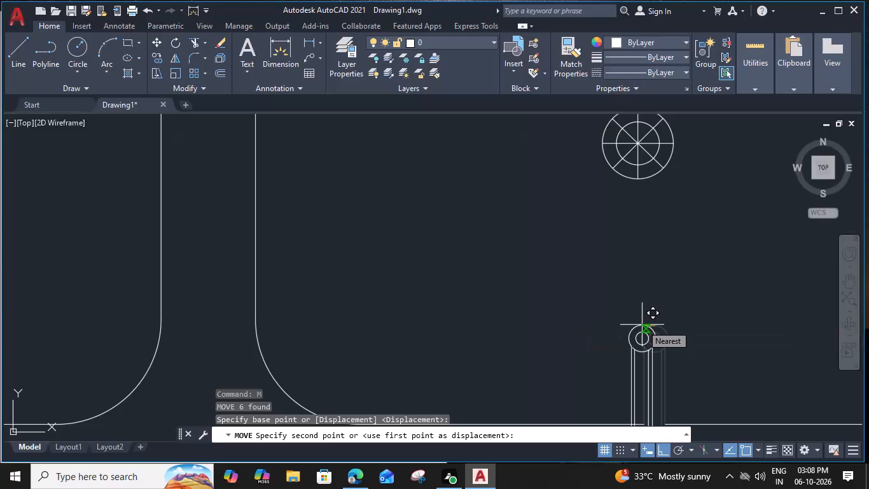
left_click(642, 325)
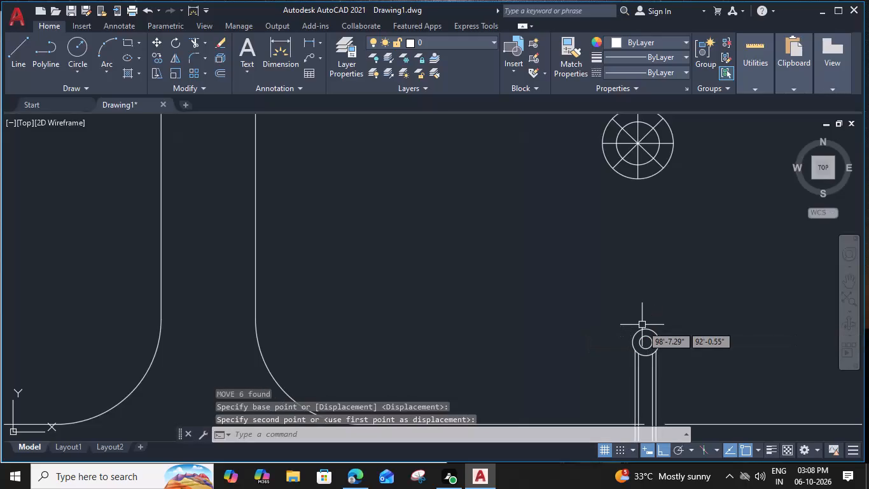
Move the faucet group slightly west once more to line it up with the drain above.
left_click(673, 322)
left_click(607, 365)
middle_click_drag(659, 313, 670, 289)
key("m")
key("space")
scroll(657, 304, "up", 2)
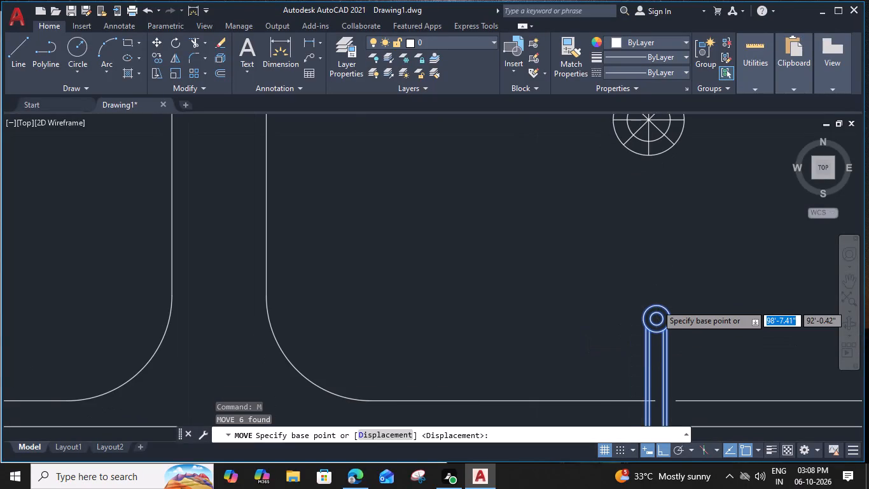
left_click(657, 306)
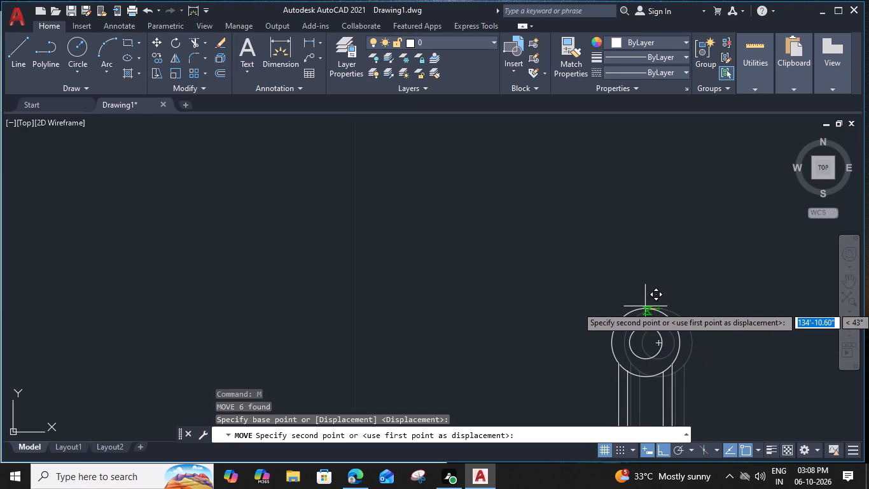
left_click(641, 307)
Move the faucet group slightly north so the lower ends of its lines meet the sink's inner rim line.
scroll(641, 307, "down", 2)
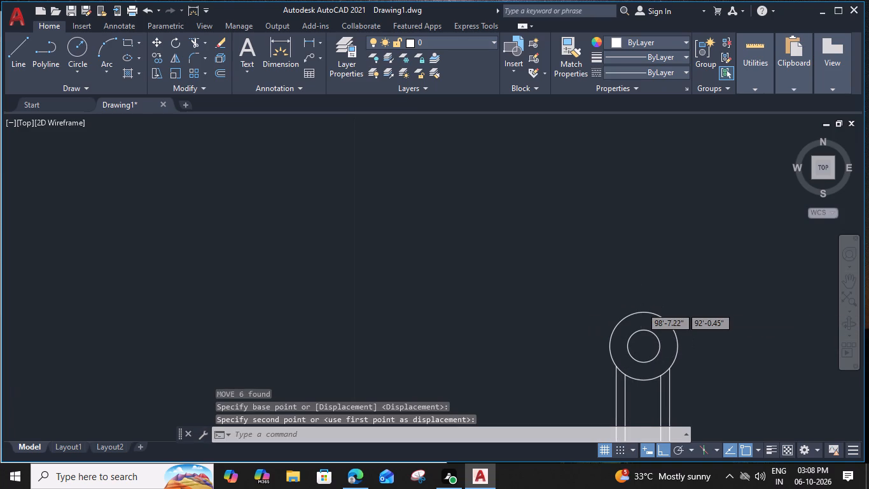
middle_click_drag(678, 332, 682, 295)
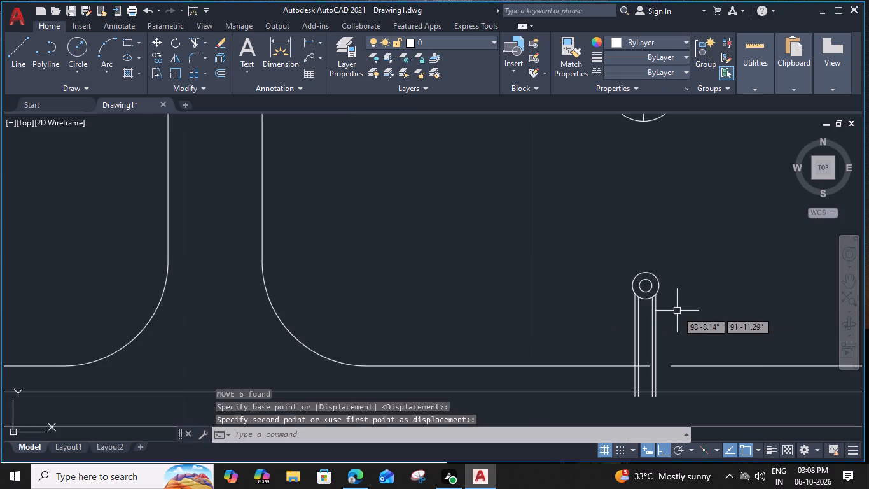
middle_click_drag(678, 345, 689, 308)
scroll(678, 348, "up", 2)
left_click_drag(678, 338, 642, 343)
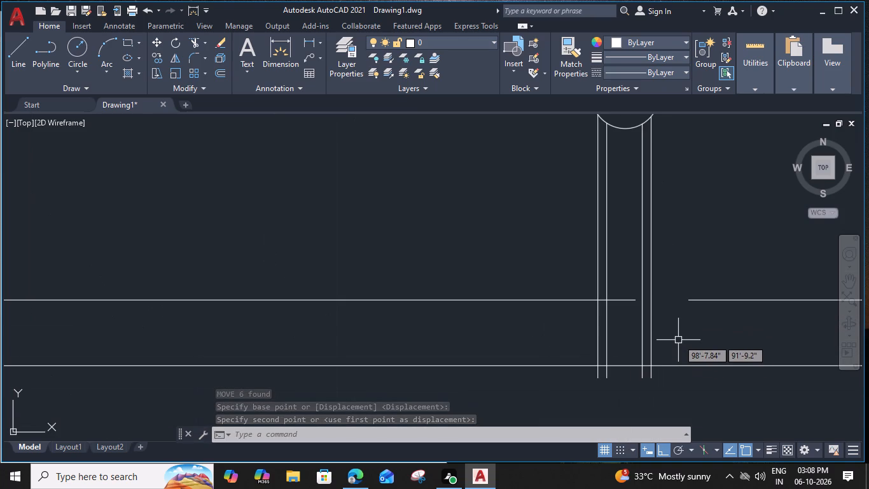
left_click(560, 348)
key("m")
key("space")
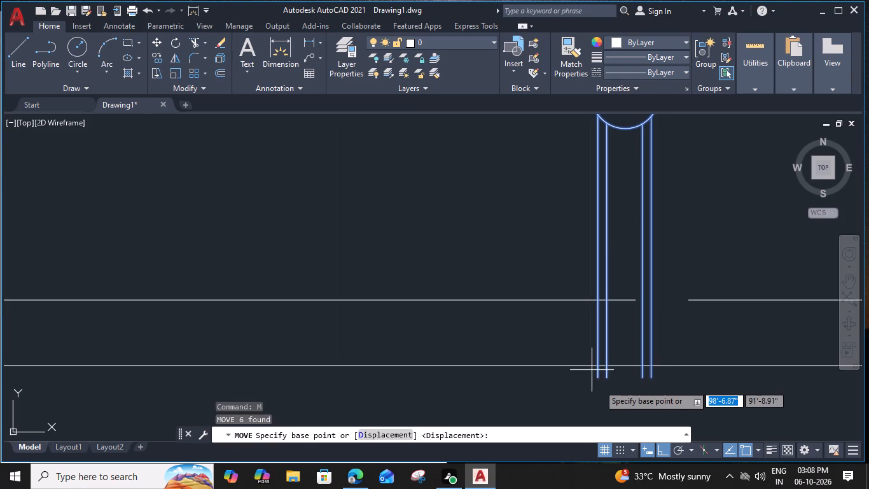
left_click(597, 380)
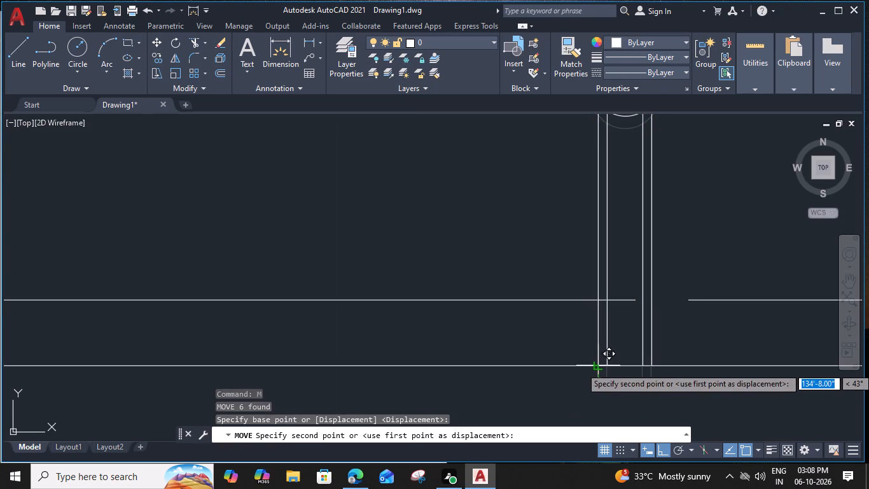
left_click(597, 367)
Trim the east bowl's south edge where it crosses the faucet and extend its eastern part to meet the faucet's outer line.
type("TR")
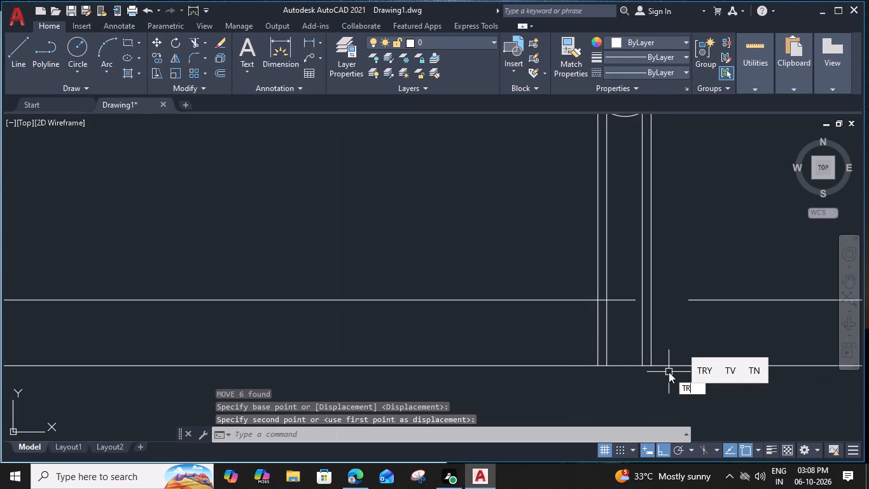
key("space")
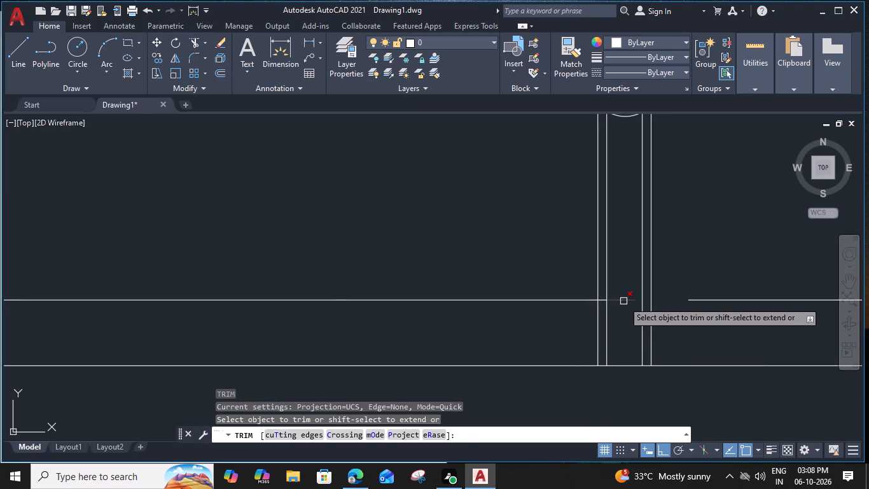
left_click(623, 301)
scroll(599, 299, "up", 2)
left_click(607, 301)
scroll(607, 301, "down", 2)
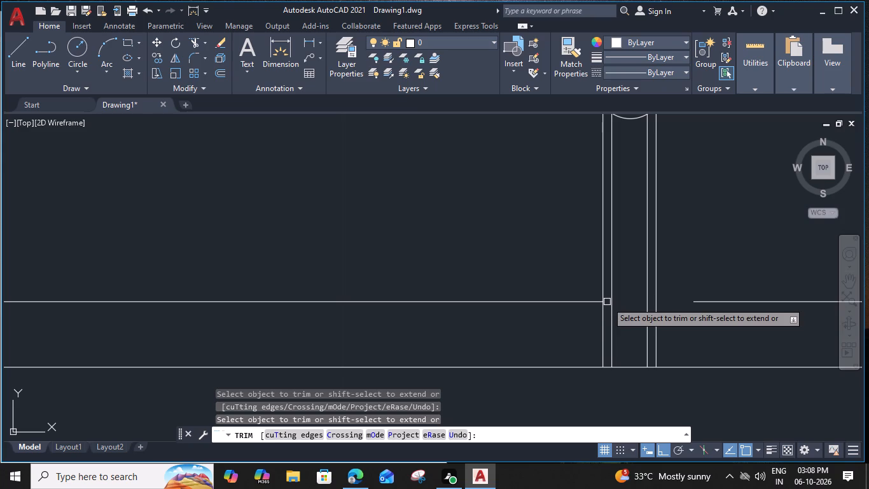
left_click(711, 302, "shift")
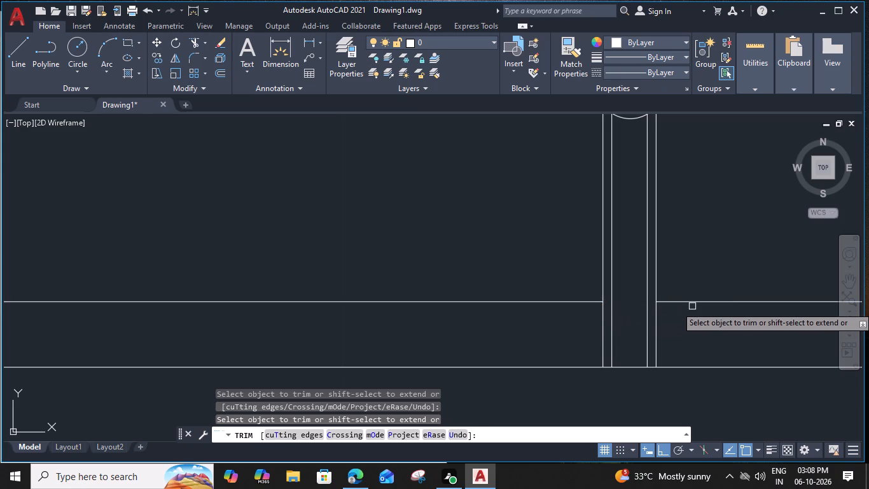
key("Escape")
Delete the empty west bowl outline of the sink.
scroll(692, 306, "down", 3)
scroll(566, 307, "down", 2)
middle_click_drag(573, 309, 693, 315)
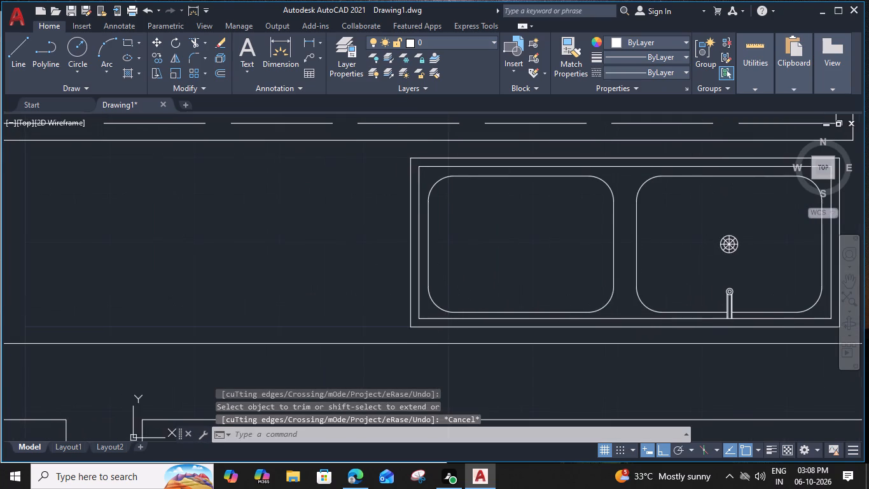
left_click(613, 297)
key("Delete")
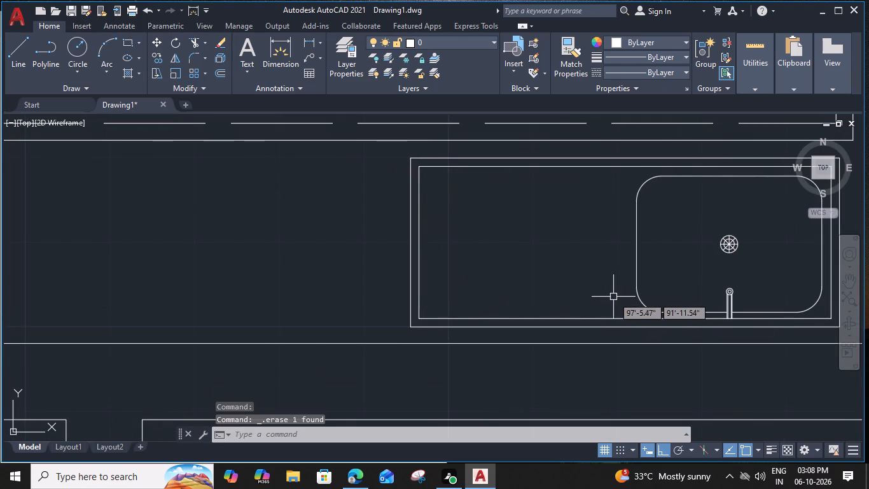
Mirror the east bowl with its drain and faucet about the sink's vertical centreline, keeping the source objects.
left_click(770, 213)
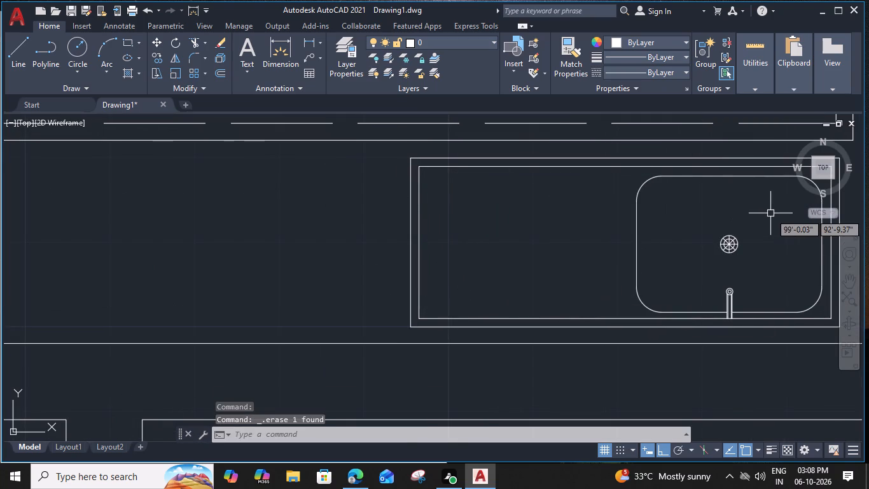
left_click(616, 306)
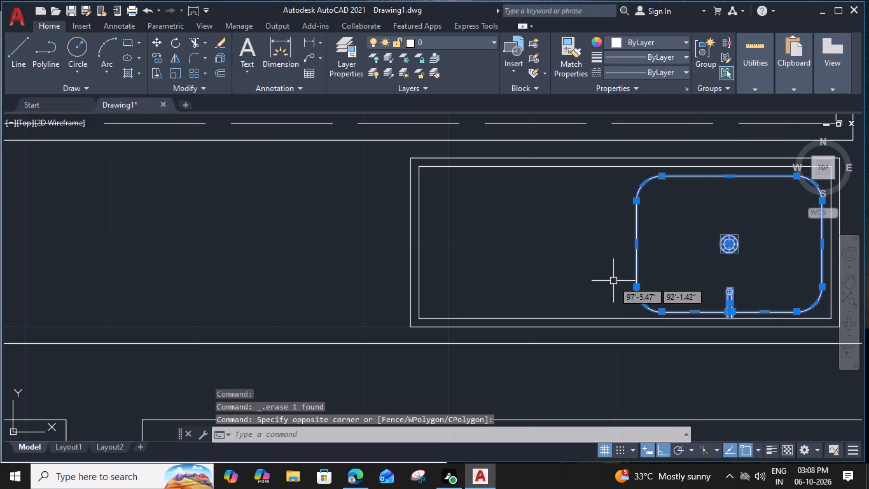
type("MI")
key("space")
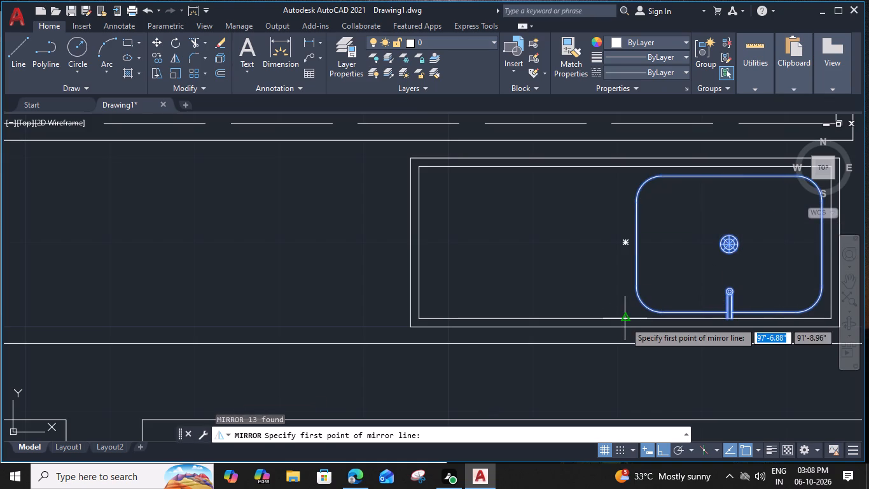
left_click(623, 318)
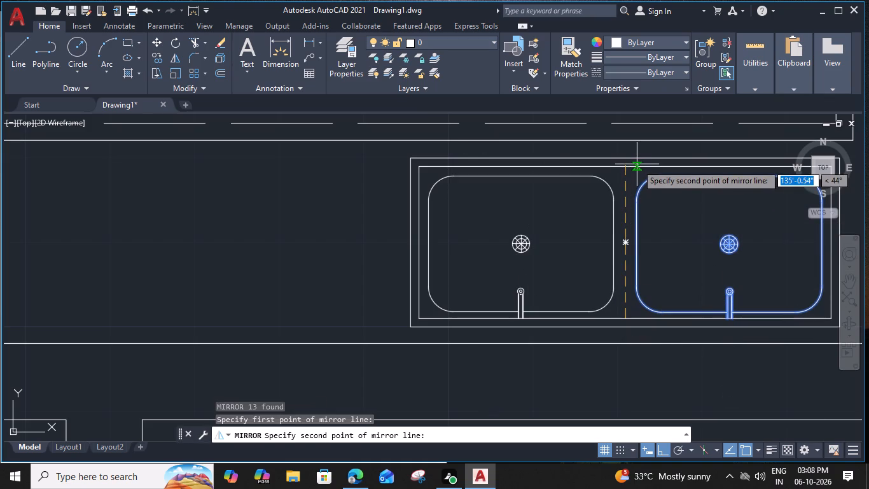
left_click(624, 167)
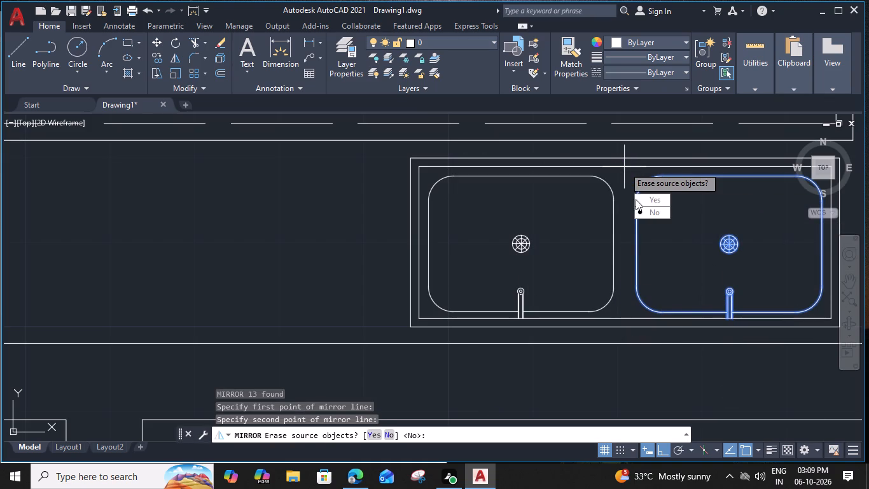
left_click_drag(647, 208, 624, 167)
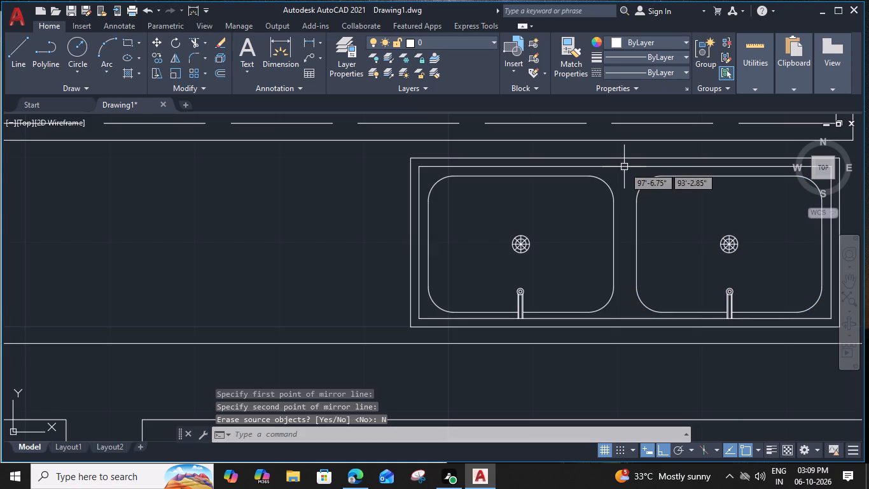
key("Escape")
Draw a tall rectangle on the kitchen's east counter, between the counter edge and the wall.
scroll(625, 176, "down", 2)
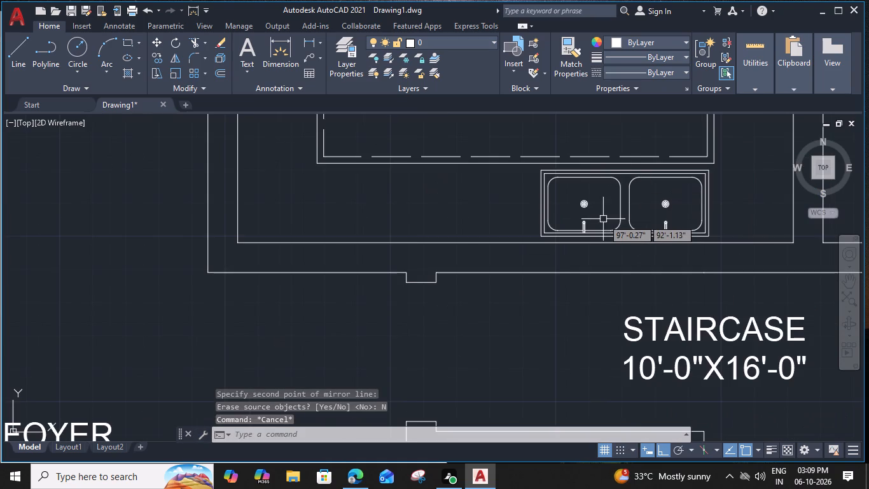
middle_click_drag(603, 219, 714, 274)
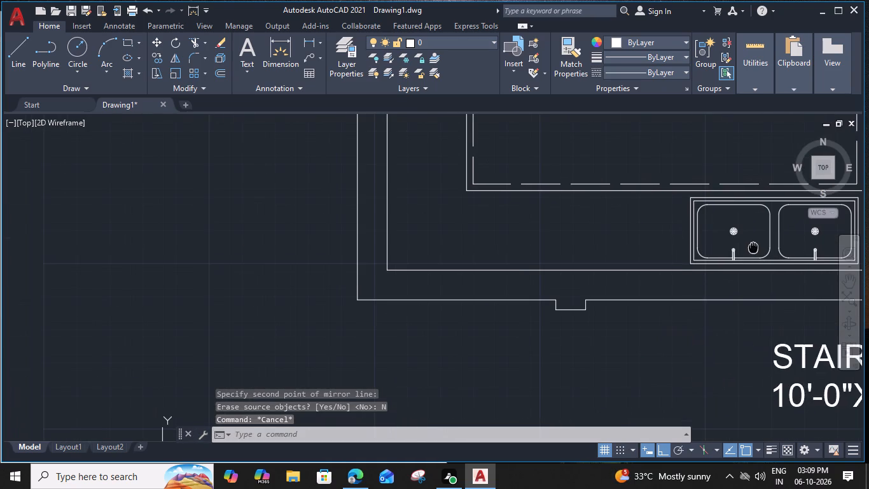
middle_click_drag(683, 228, 508, 292)
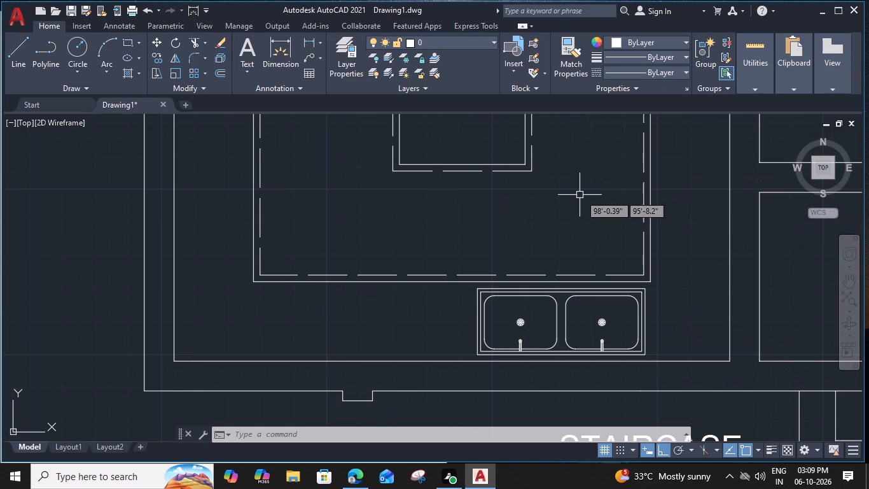
middle_click_drag(581, 195, 509, 311)
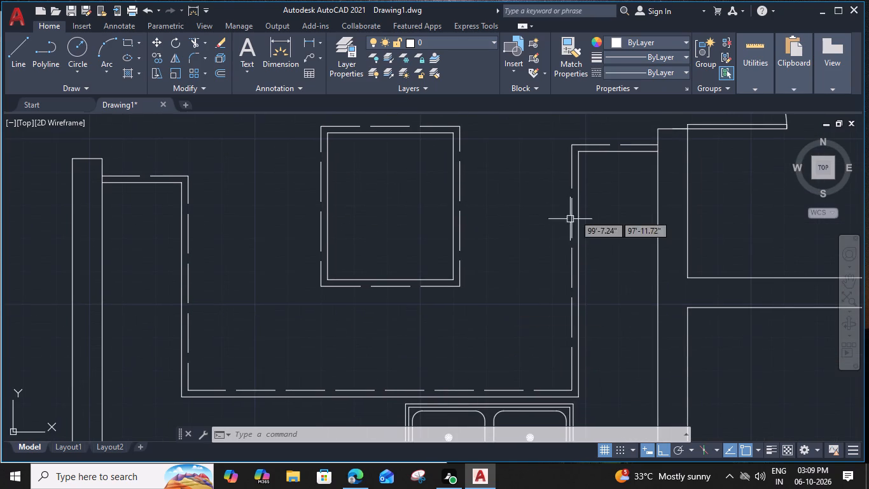
type("REC")
key("space")
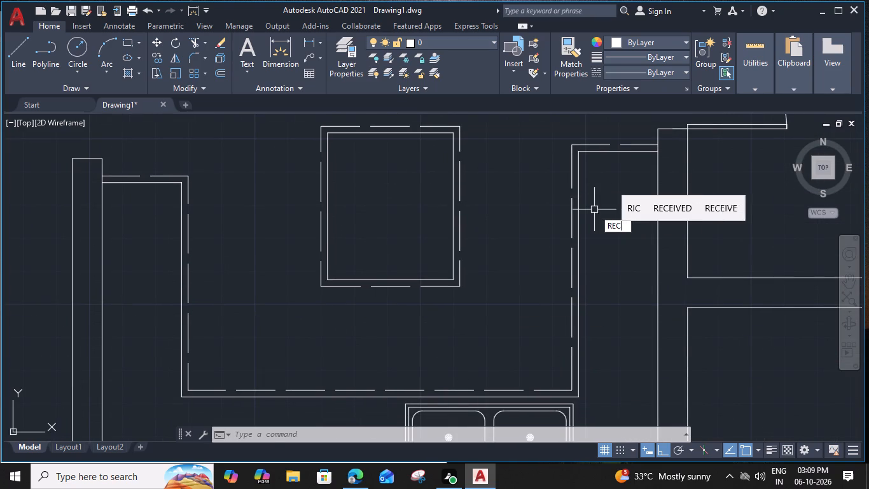
left_click(589, 177)
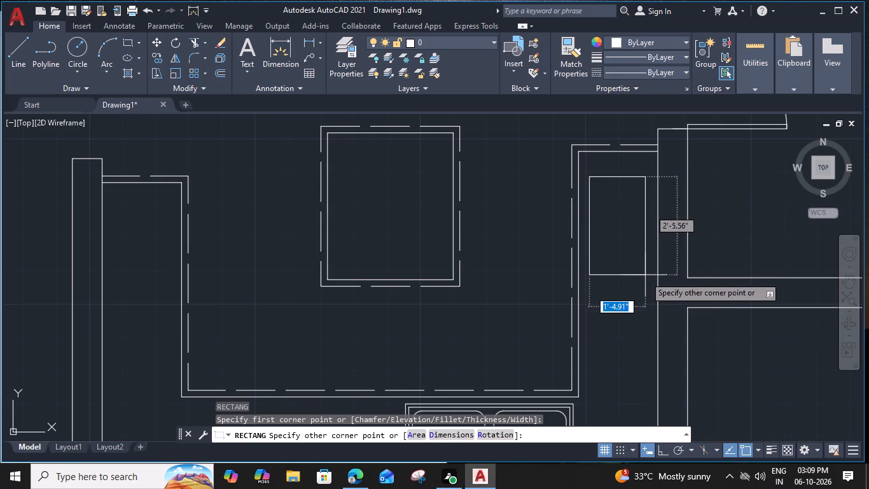
left_click(650, 296)
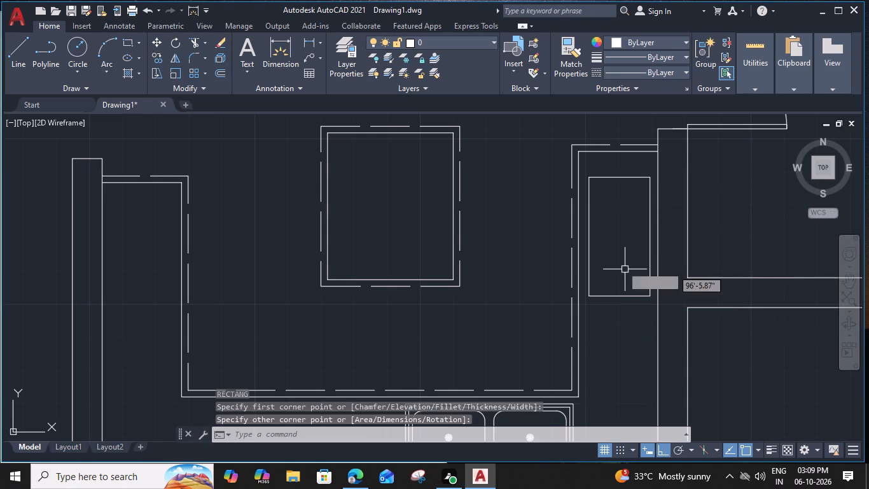
Stretch the west side of the east counter's rectangle slightly towards the counter edge.
scroll(593, 229, "up", 1)
left_click(587, 223)
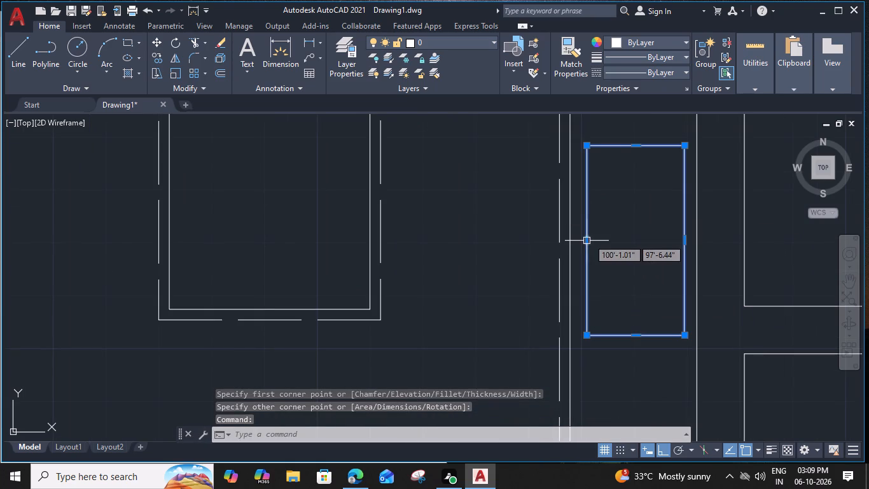
left_click(588, 239)
left_click(580, 239)
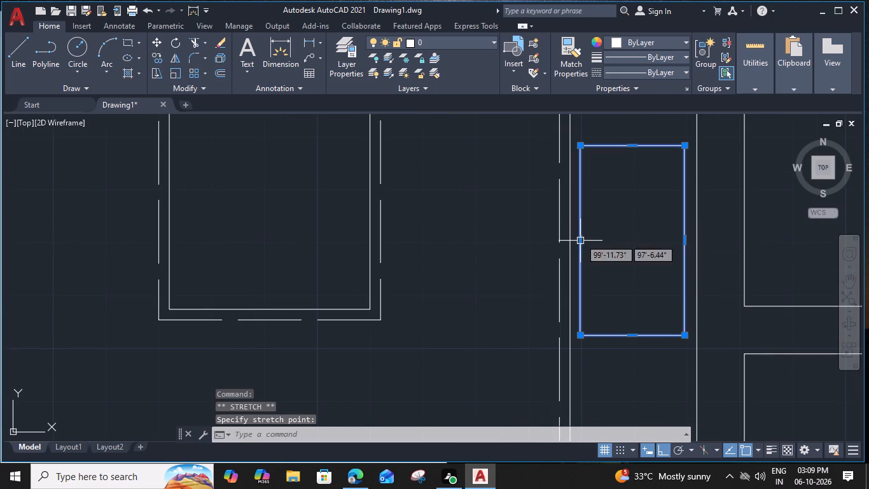
key("Escape")
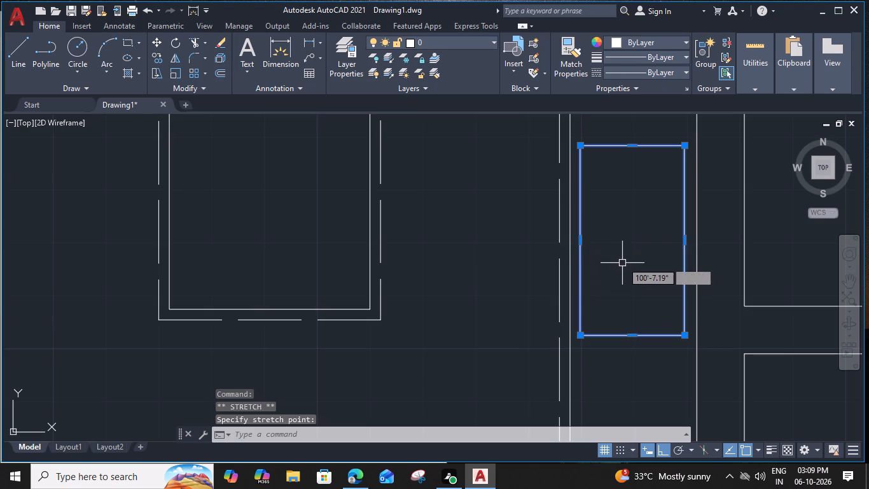
Offset the east counter's rectangle 1" inwards.
middle_click_drag(626, 242, 602, 267)
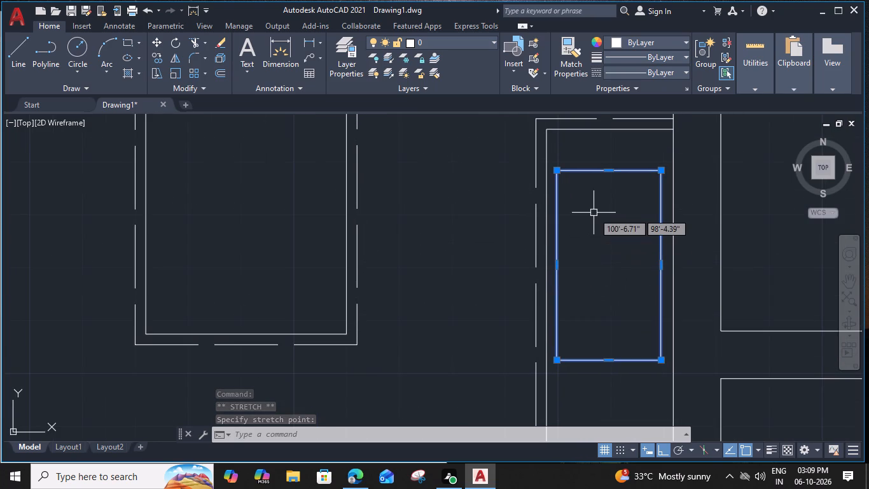
type("O")
key("space")
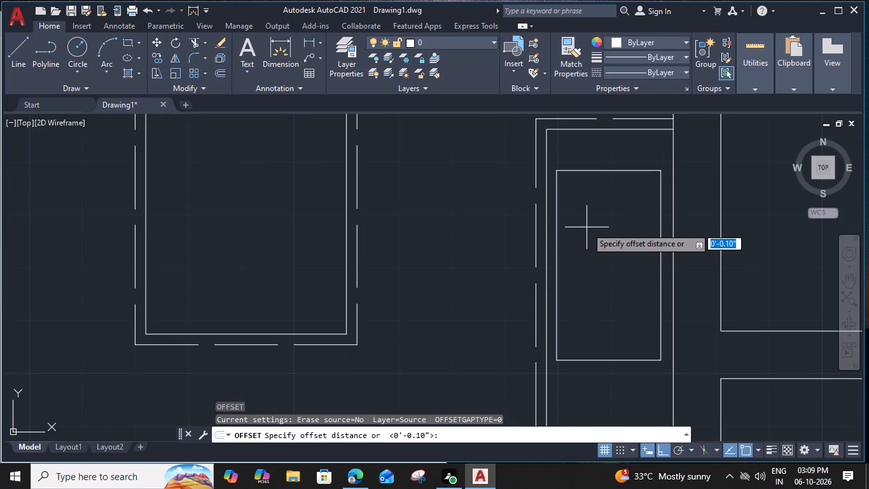
key("1")
key("shift+quotedbl")
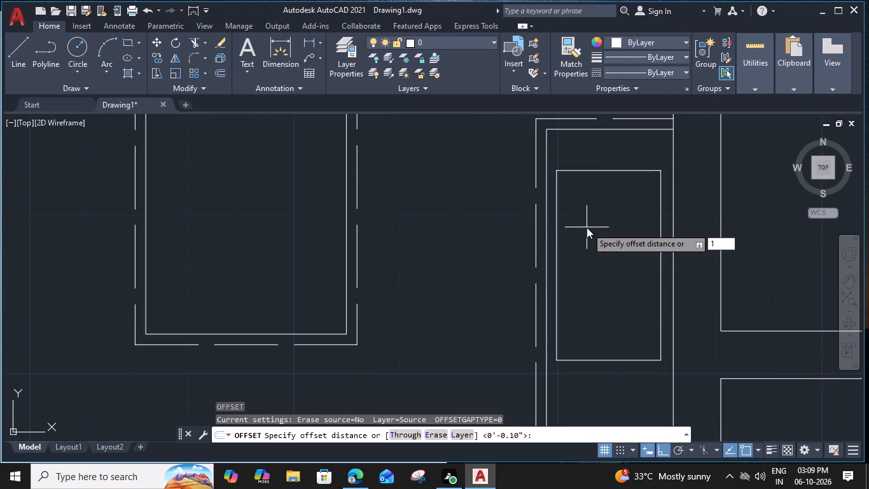
key("Return")
left_click(587, 227)
key("Escape")
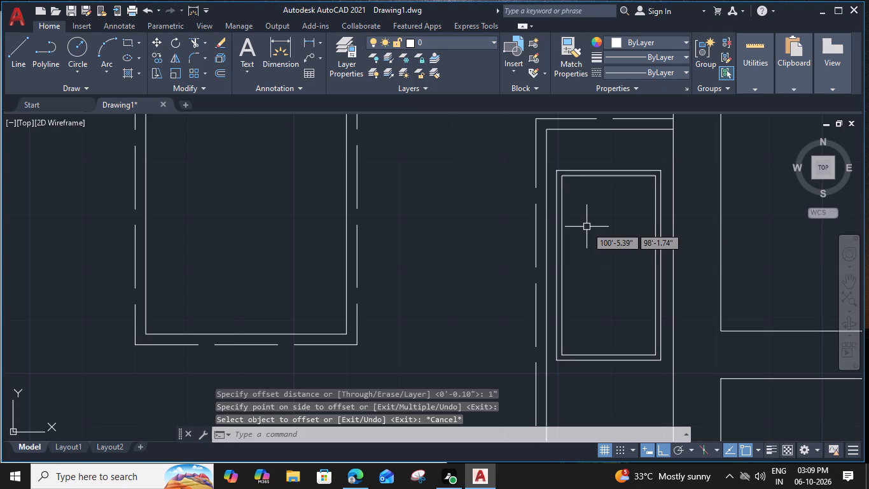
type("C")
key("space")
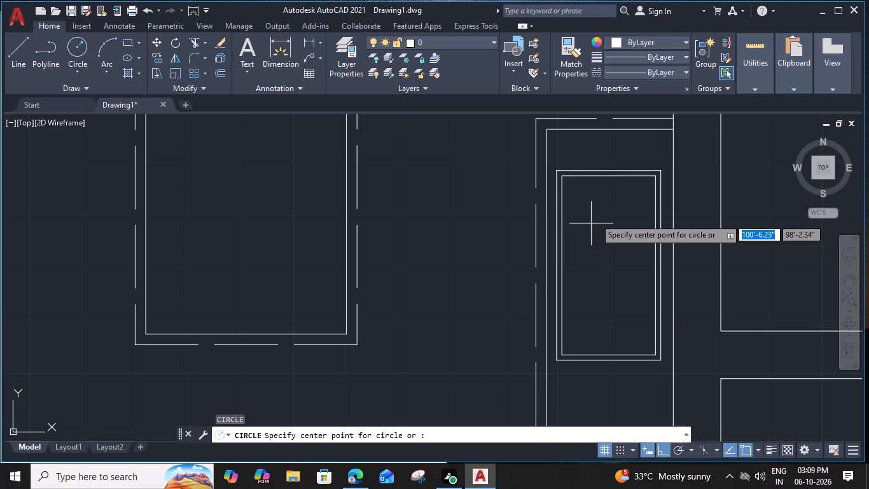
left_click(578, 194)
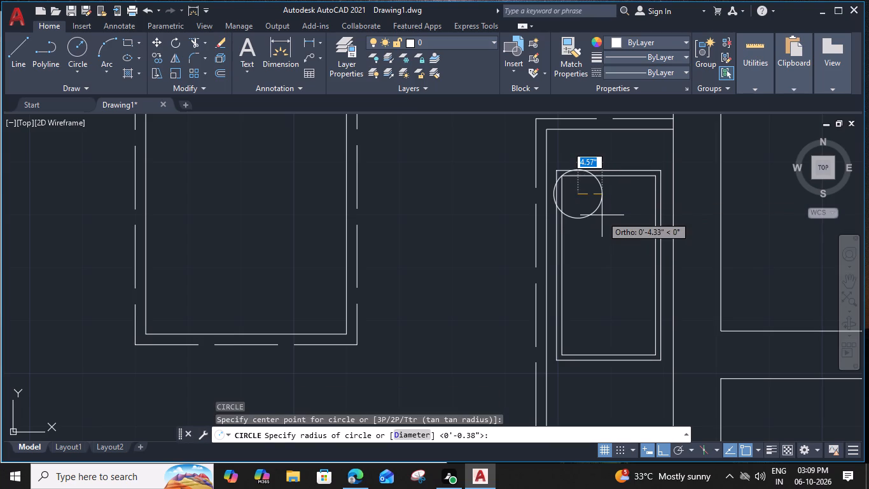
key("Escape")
Draw a circle with a radius of about 5.2" in the northern part of the east counter's inner rectangle.
type("C")
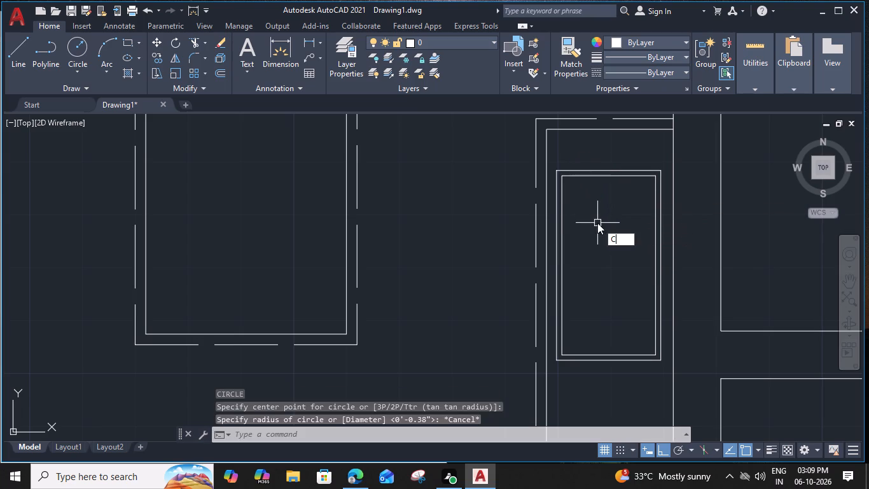
key("space")
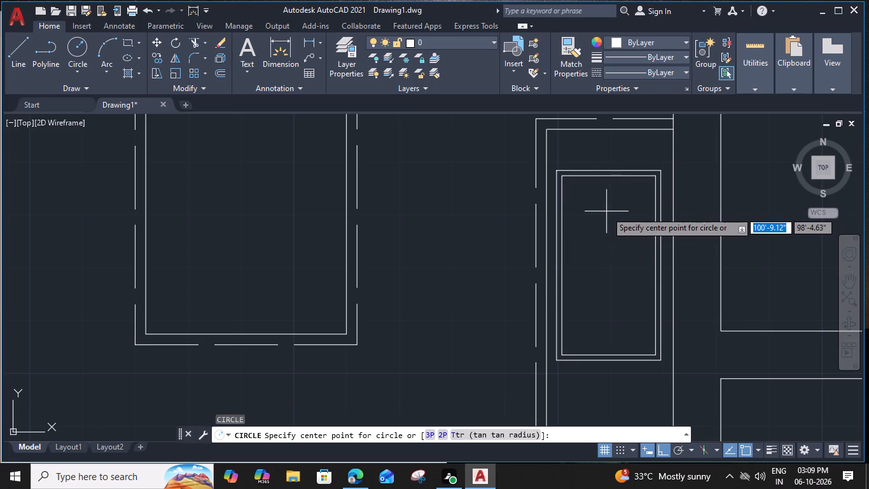
left_click(606, 219)
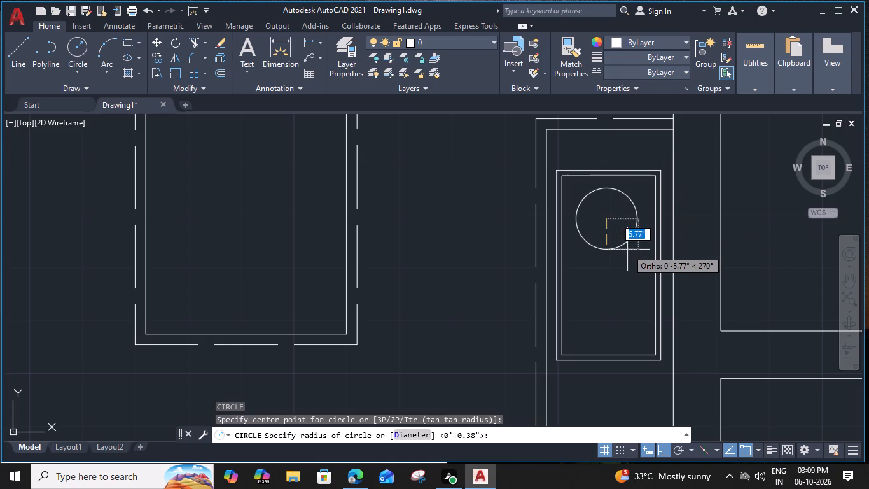
left_click(626, 246)
left_click(623, 244)
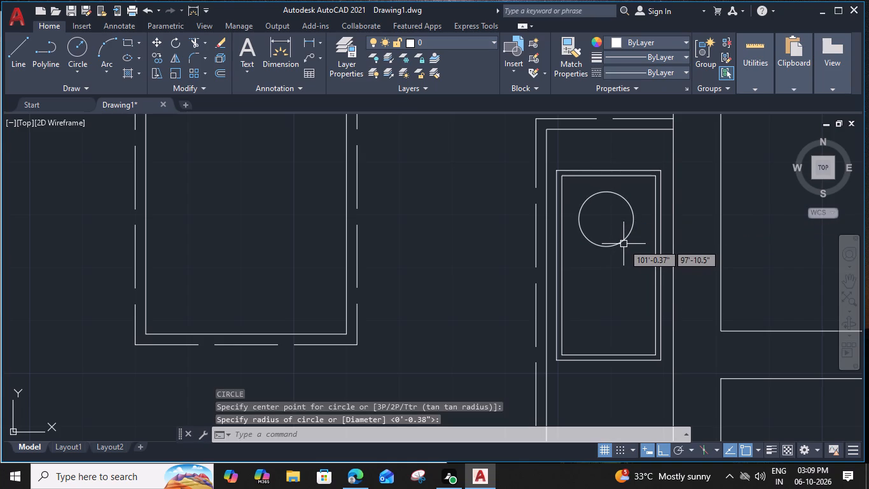
Offset the circle 2" inwards.
type("O 2\"")
key("Return")
left_click(617, 232)
key("Escape")
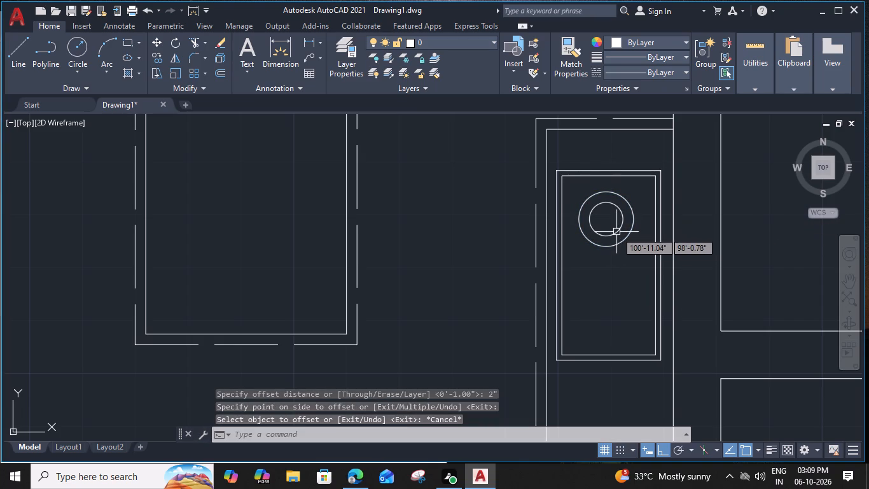
Draw a vertical and a horizontal diameter line across the outer circle.
type("L")
key("space")
scroll(602, 202, "up", 2)
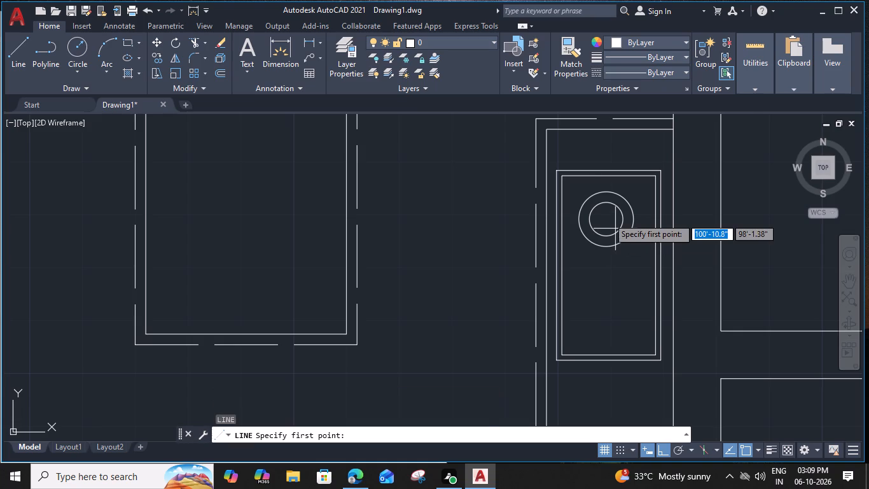
left_click(615, 178)
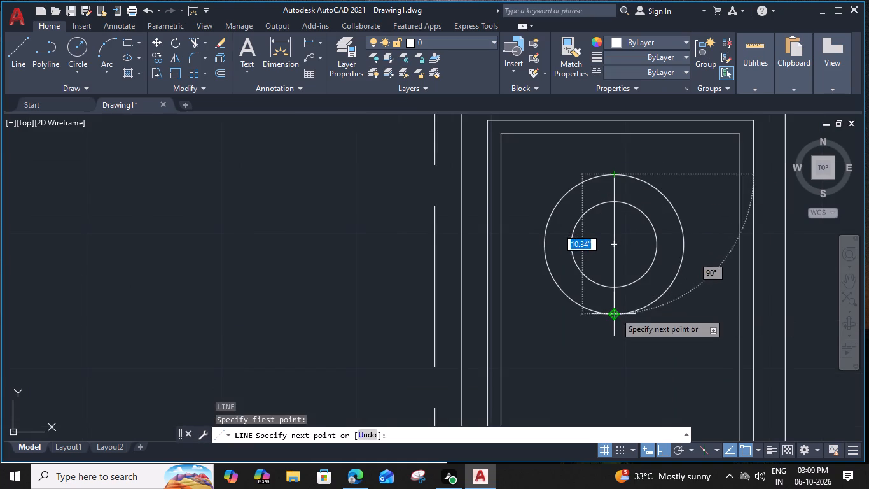
left_click(615, 313)
key("Escape")
type("L")
key("space")
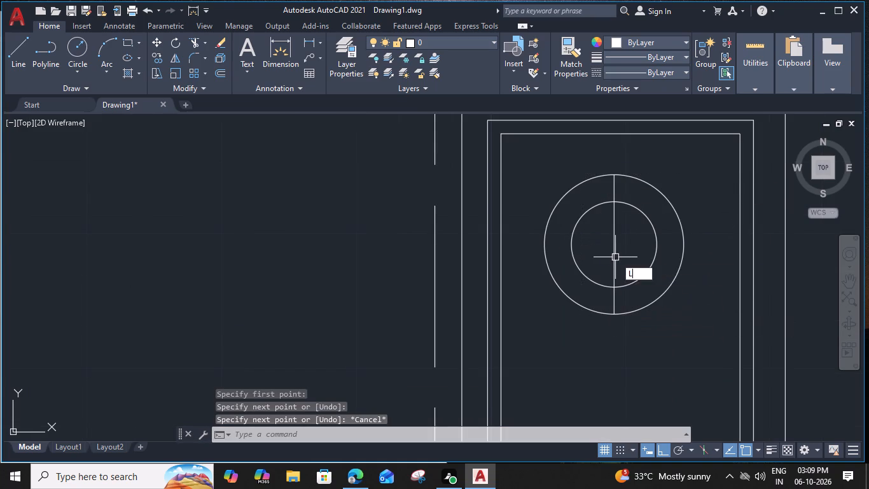
left_click_drag(683, 244, 672, 244)
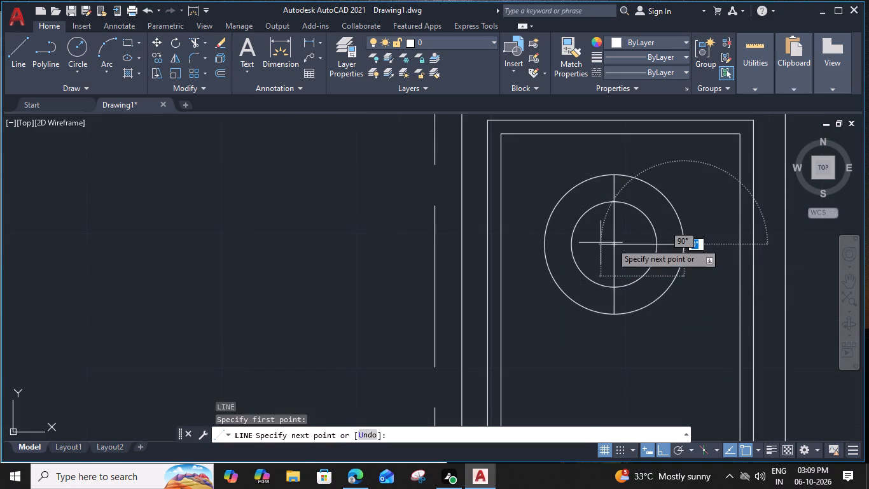
left_click(545, 244)
key("Escape")
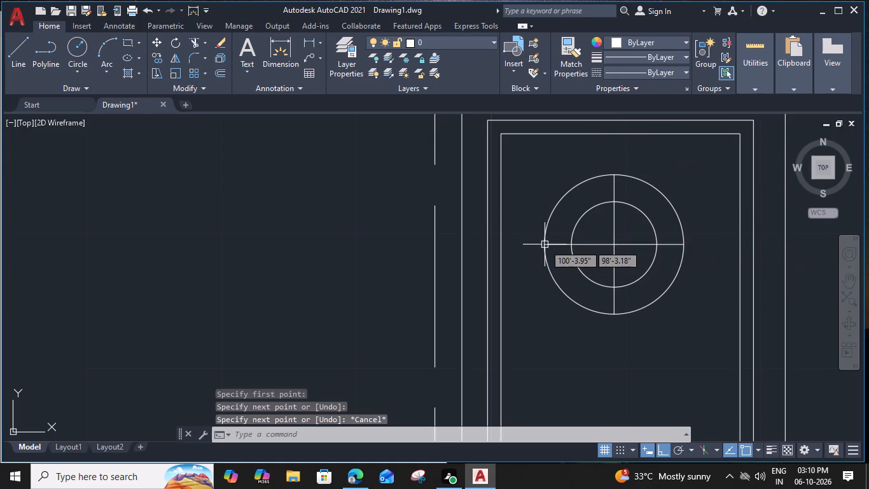
Offset the horizontal and vertical diameter lines 0.2" to both sides.
left_click(632, 247)
type("O")
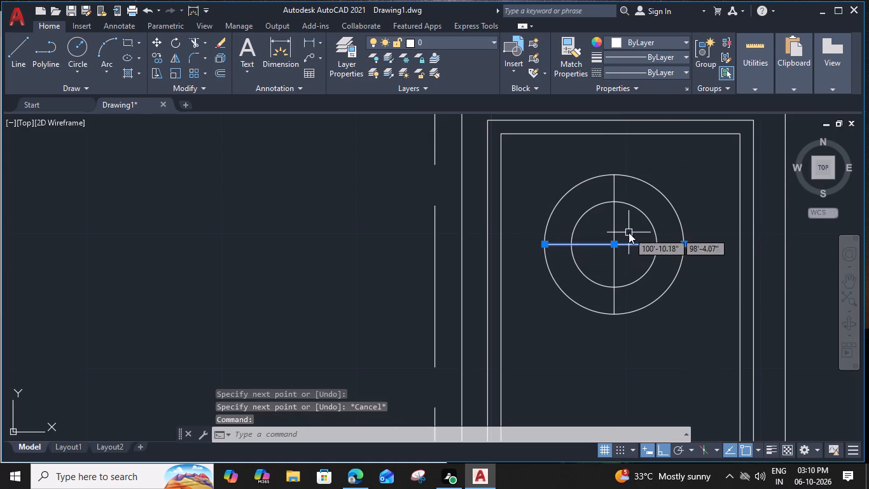
key("space")
key("0")
type(".2")
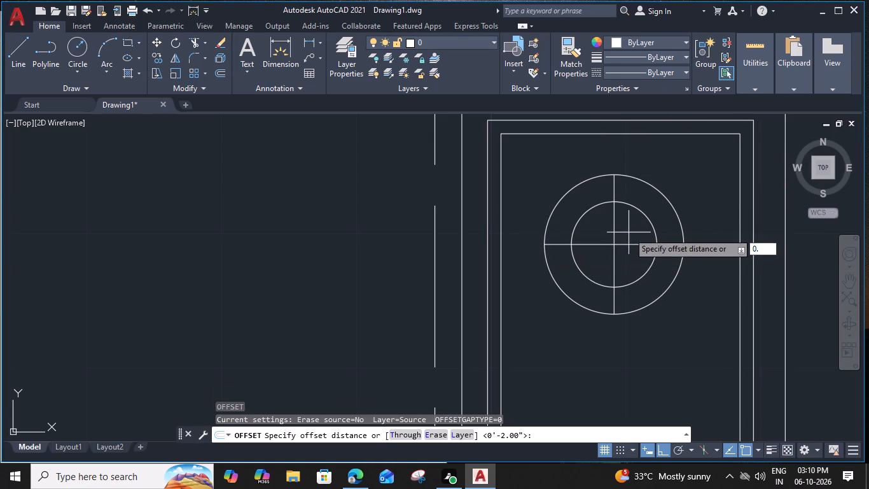
key("shift+quotedbl")
key("Return")
left_click(629, 232)
scroll(628, 242, "up", 1)
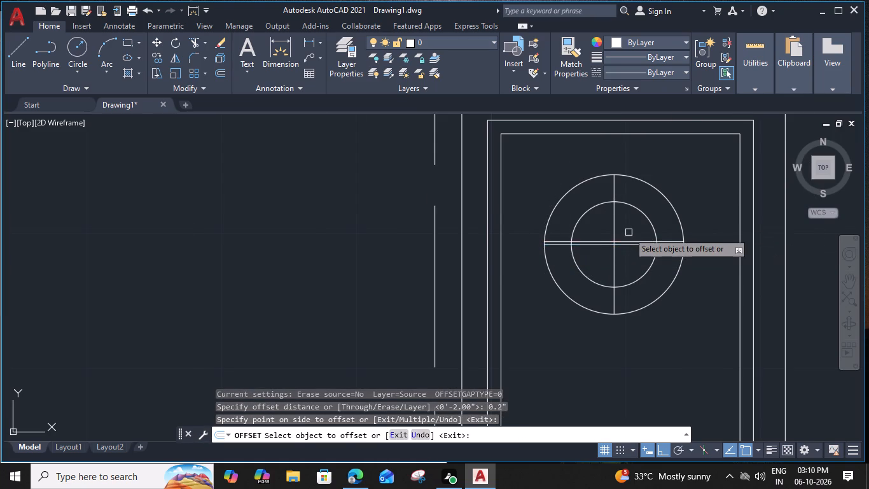
scroll(627, 243, "up", 1)
left_click(627, 245)
left_click(621, 273)
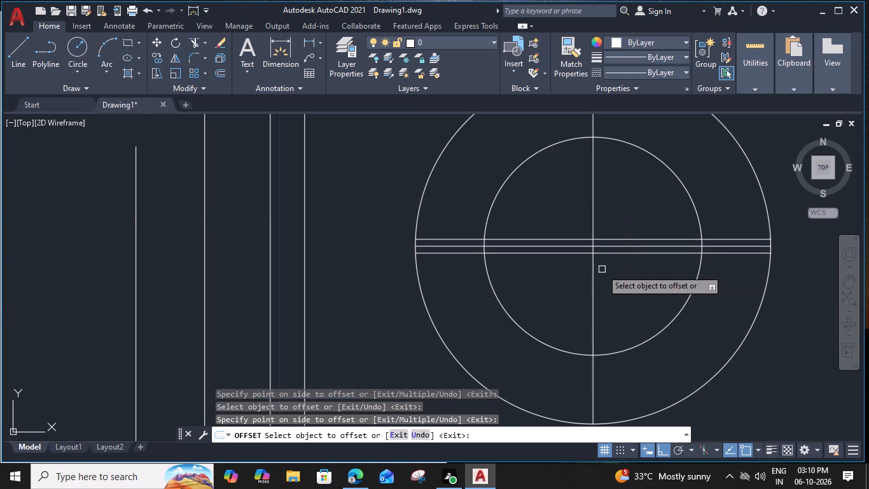
left_click(592, 263)
left_click(574, 266)
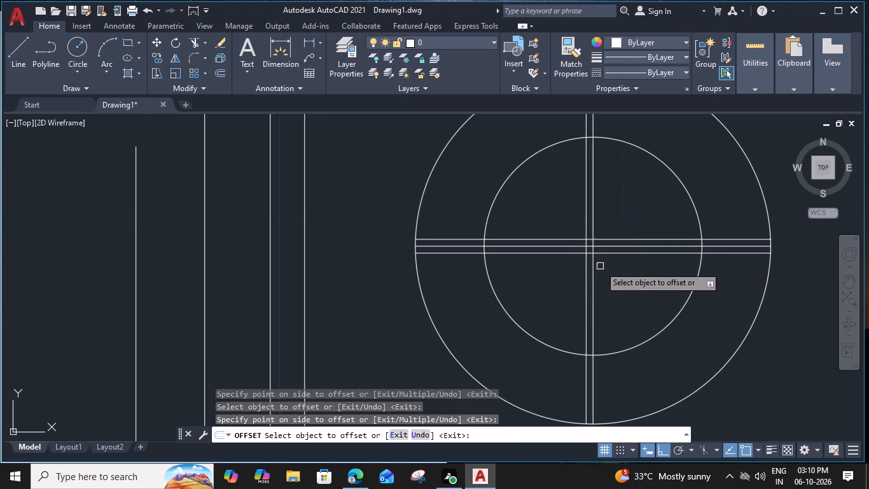
left_click(596, 267)
left_click(619, 268)
key("Escape")
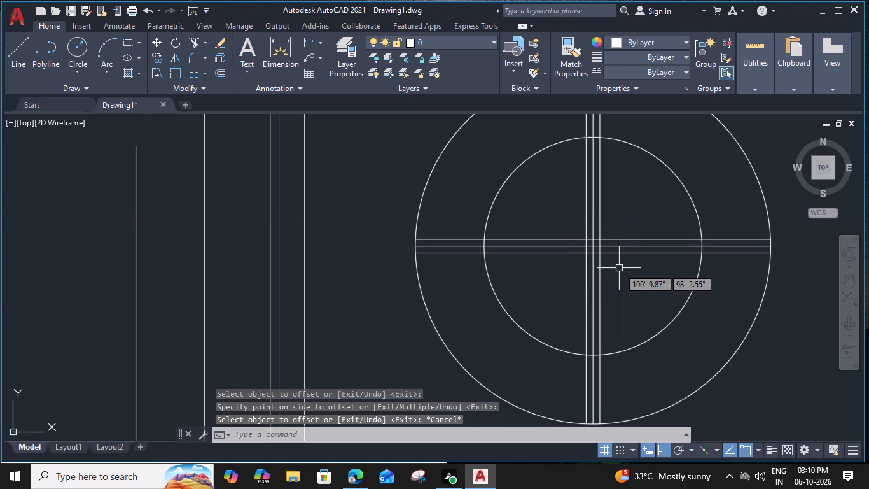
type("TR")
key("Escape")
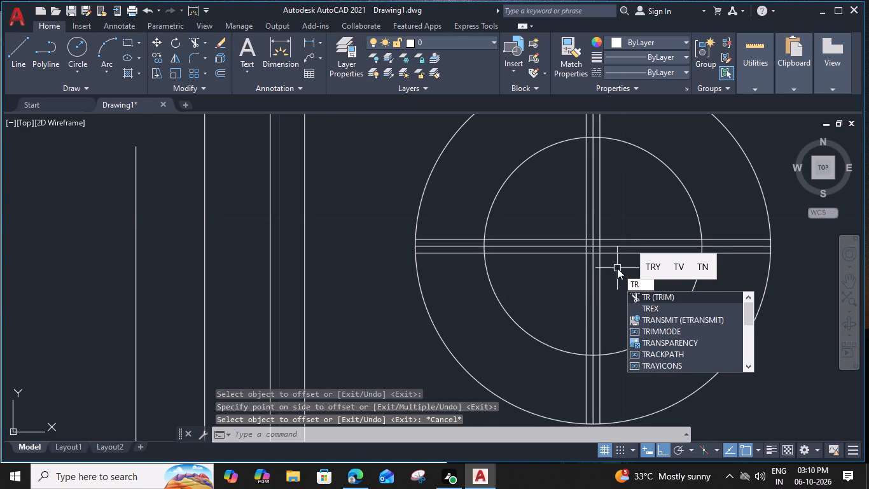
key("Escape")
Delete the original horizontal and vertical centre lines between the offset pairs.
left_click(621, 247)
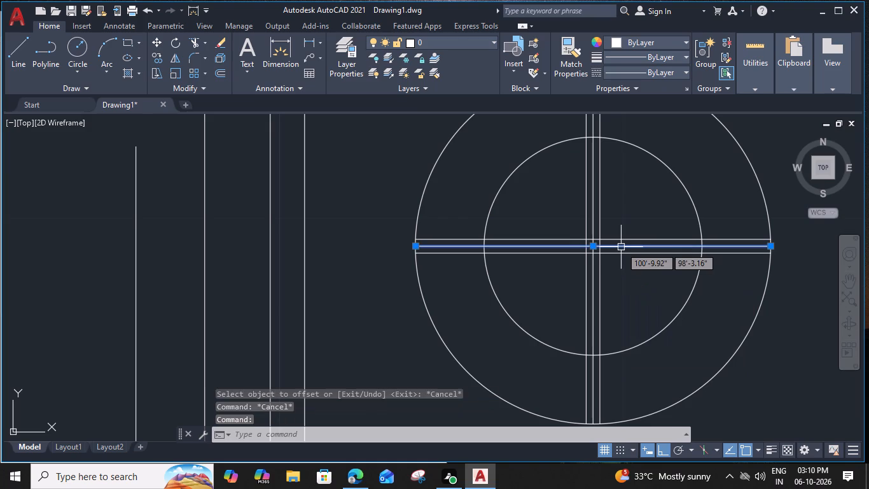
key("Delete")
left_click(593, 247)
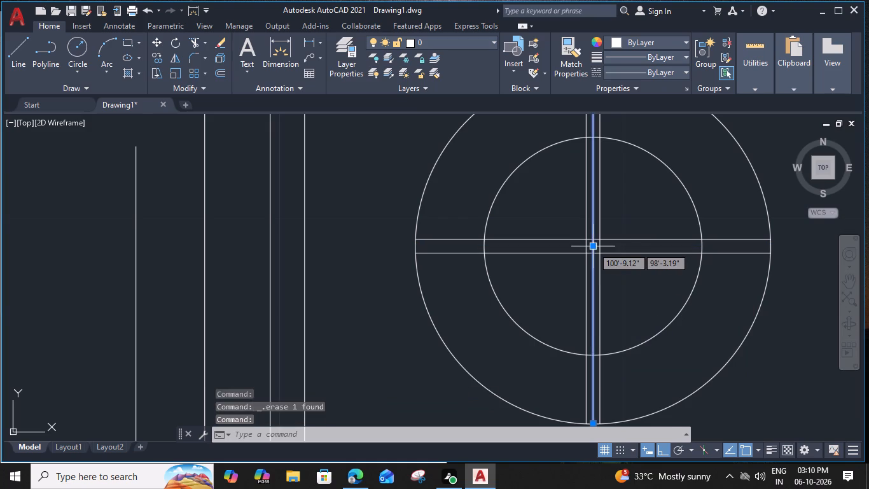
key("Delete")
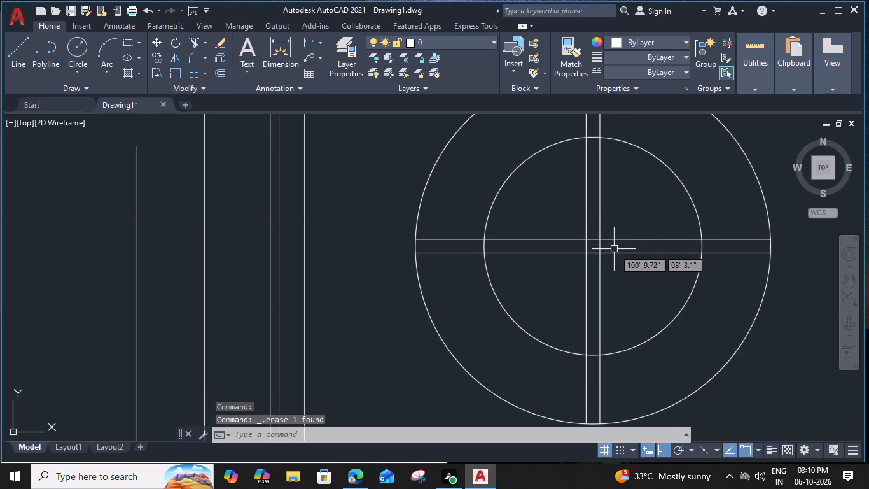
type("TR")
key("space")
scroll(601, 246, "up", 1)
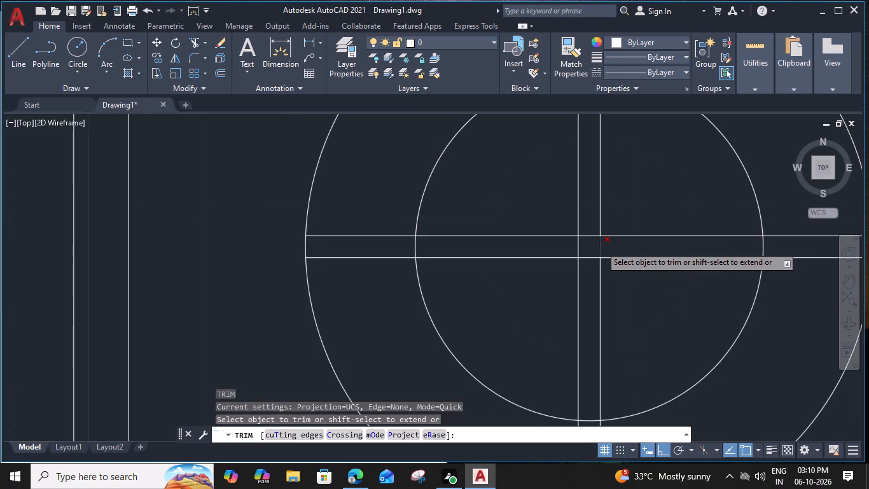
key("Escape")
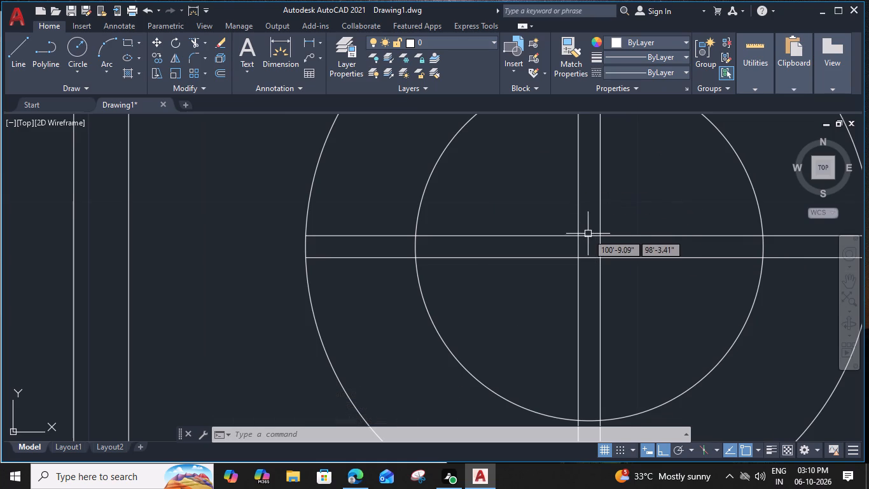
Offset each of the cross's four lines 1" outwards, away from the circles' centre.
left_click(601, 243)
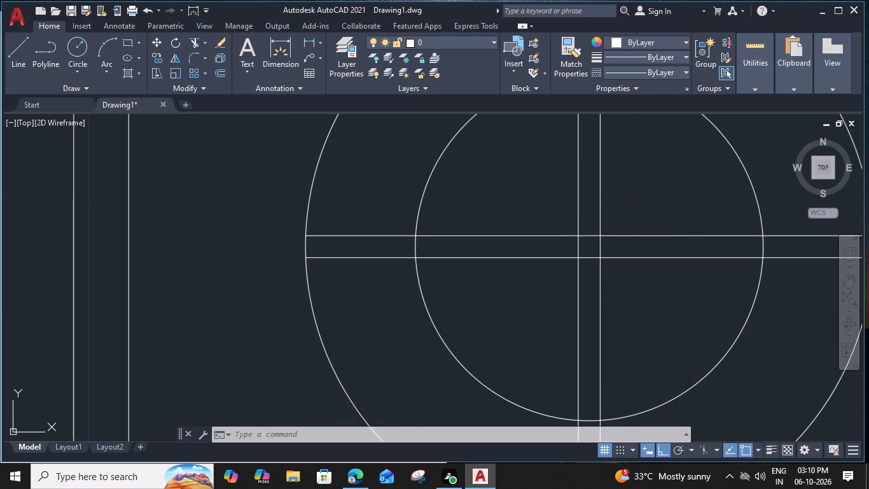
key("o")
key("space")
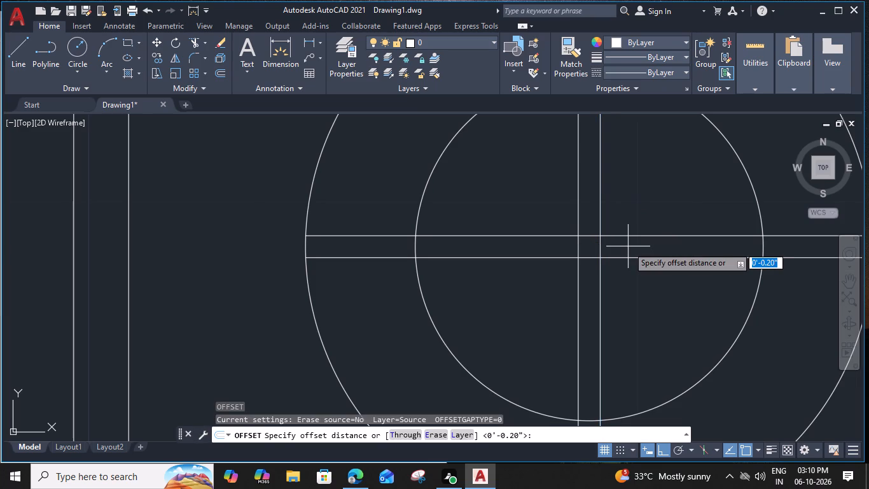
type("1\"")
key("Return")
left_click(628, 246)
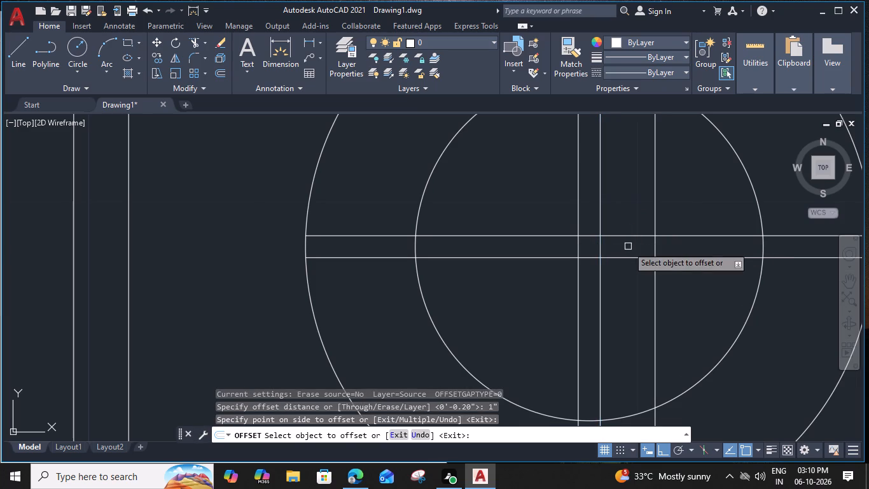
left_click(578, 246)
left_click(556, 244)
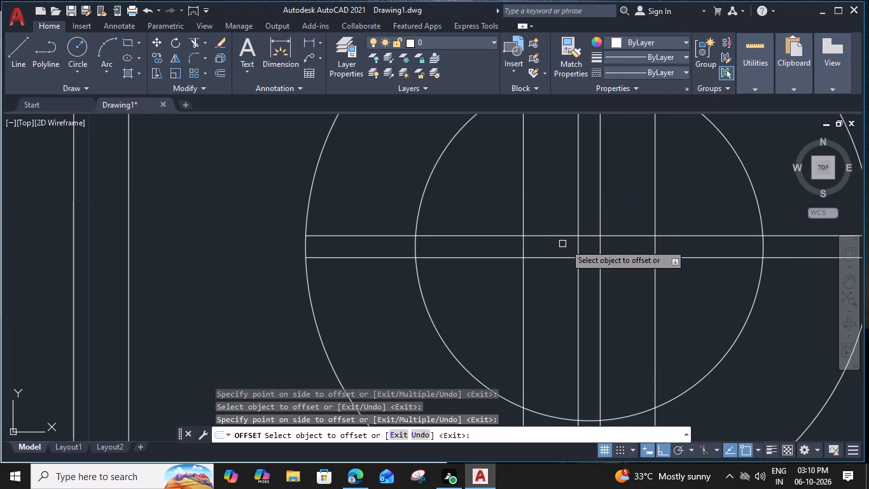
left_click(588, 236)
left_click(590, 200)
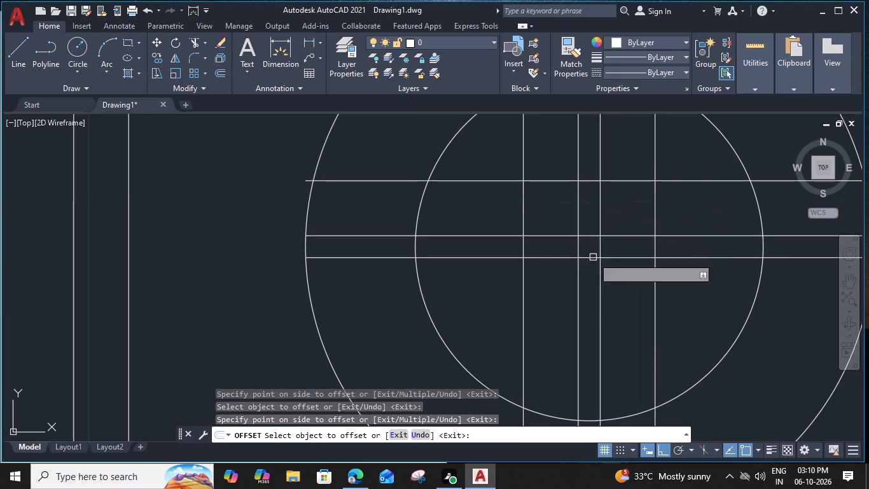
left_click(593, 257)
left_click(589, 292)
key("Escape")
key("Escape")
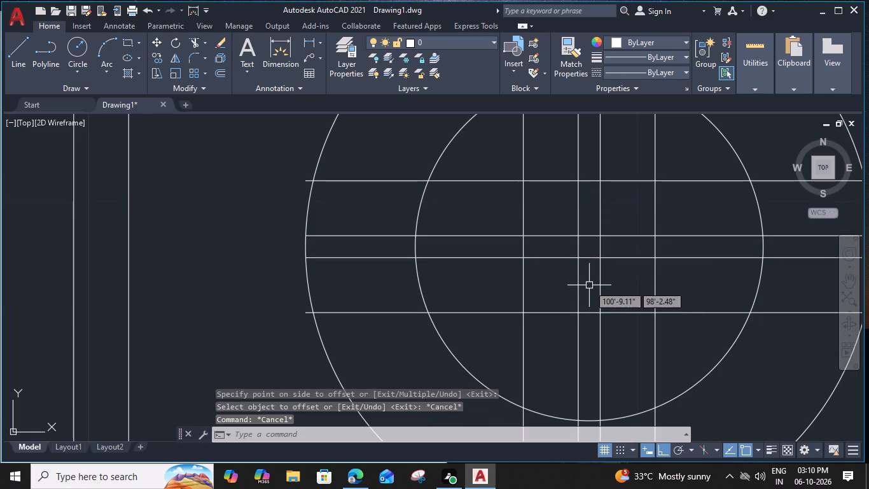
Trim the outer offset lines between the cross arms at all four corners, leaving short end pieces across the arms.
type("TR")
key("space")
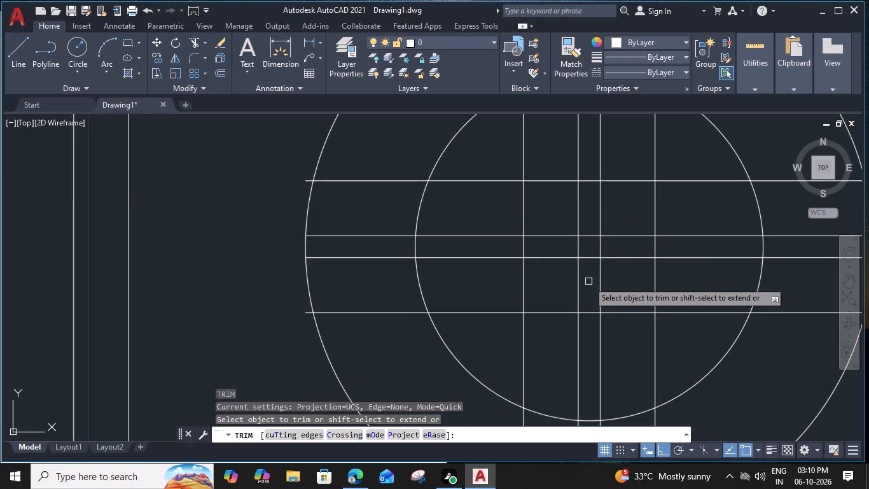
left_click(506, 171)
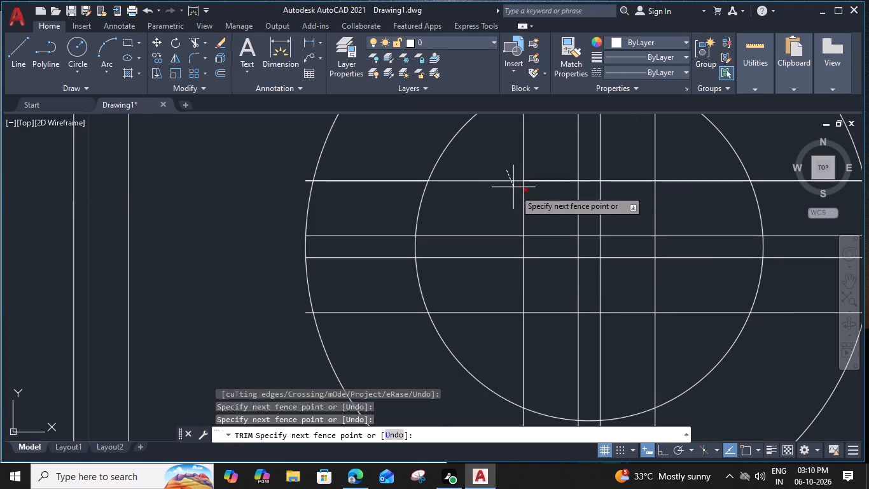
left_click(531, 208)
left_click(541, 169)
left_click(520, 202)
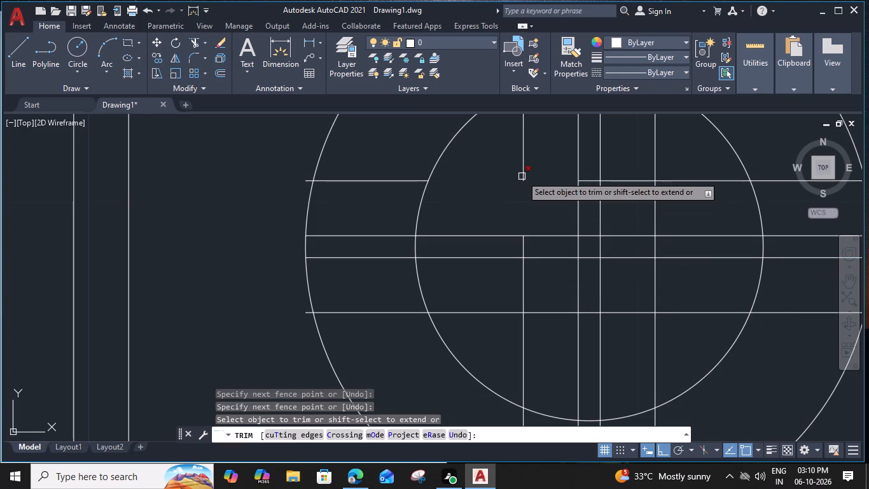
left_click_drag(629, 166, 631, 174)
left_click(677, 206)
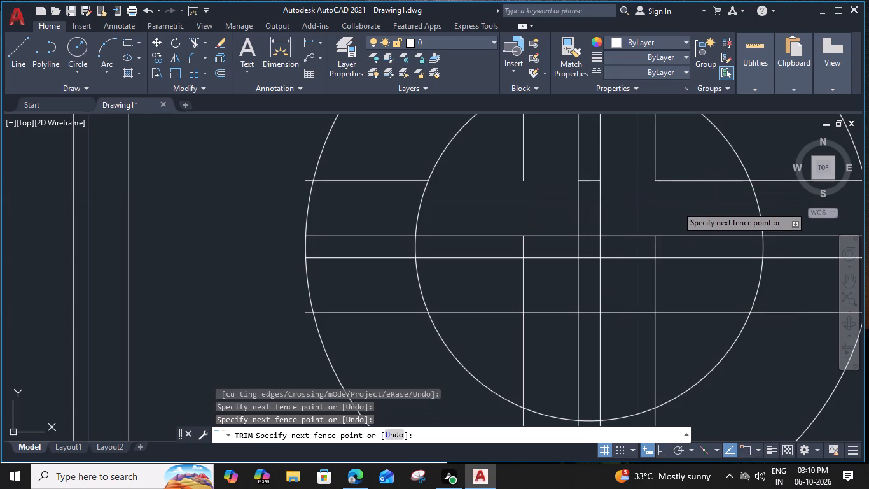
left_click(666, 292)
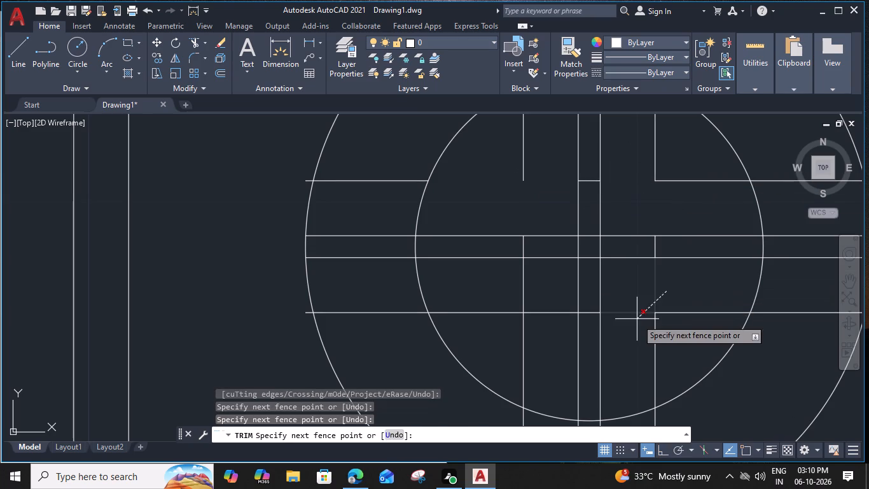
left_click(636, 320)
left_click(515, 281)
left_click(545, 323)
key("Escape")
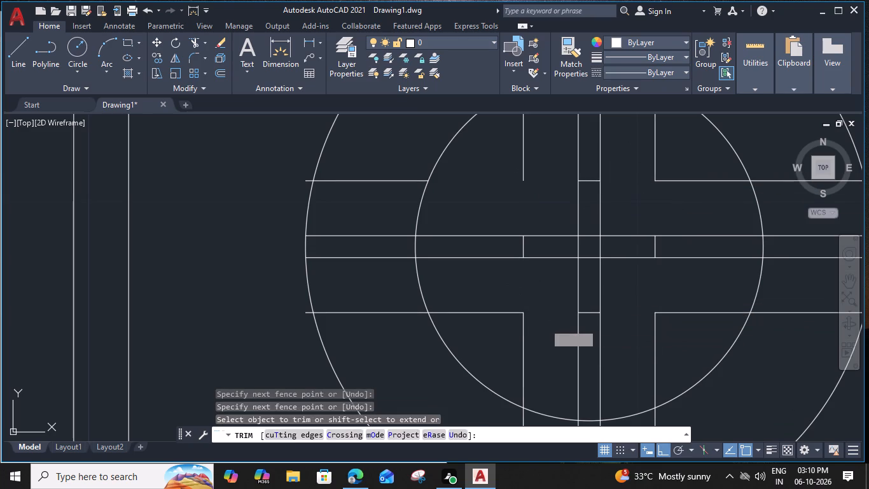
Delete the leftover outer offset lines around all four corners of the burner's cross, keeping the short pieces across the arms.
left_click(532, 300)
left_click(512, 338)
key("Delete")
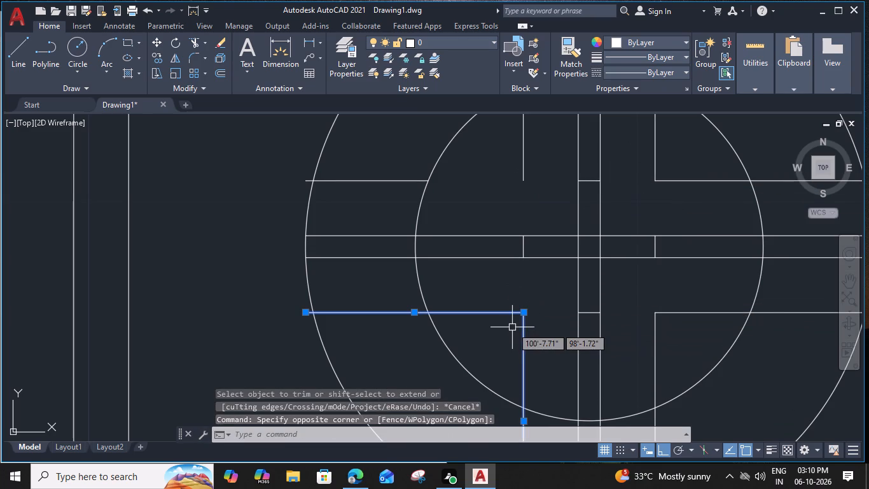
left_click(678, 297)
left_click(639, 336)
key("Delete")
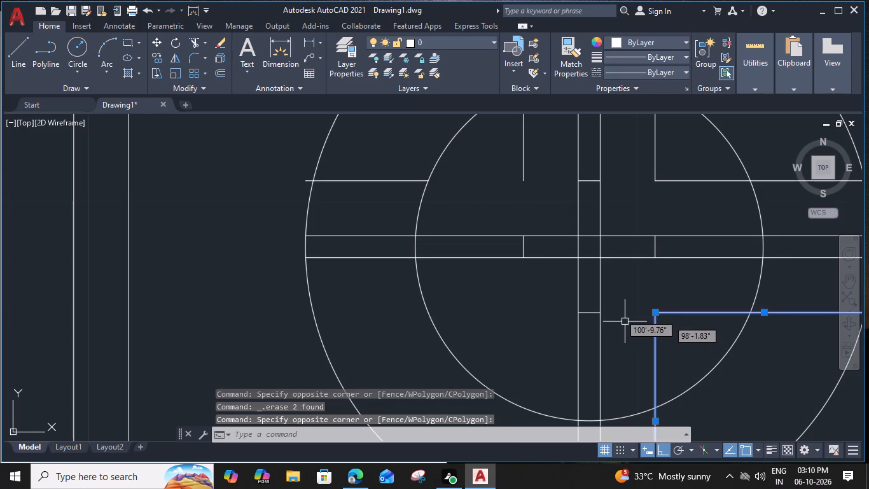
left_click(640, 152)
left_click(679, 193)
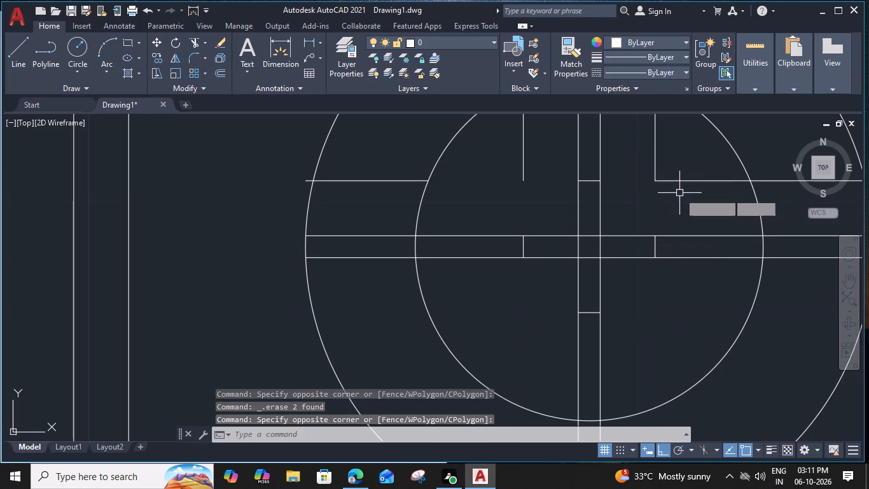
left_click_drag(679, 151, 669, 164)
left_click(649, 194)
key("Delete")
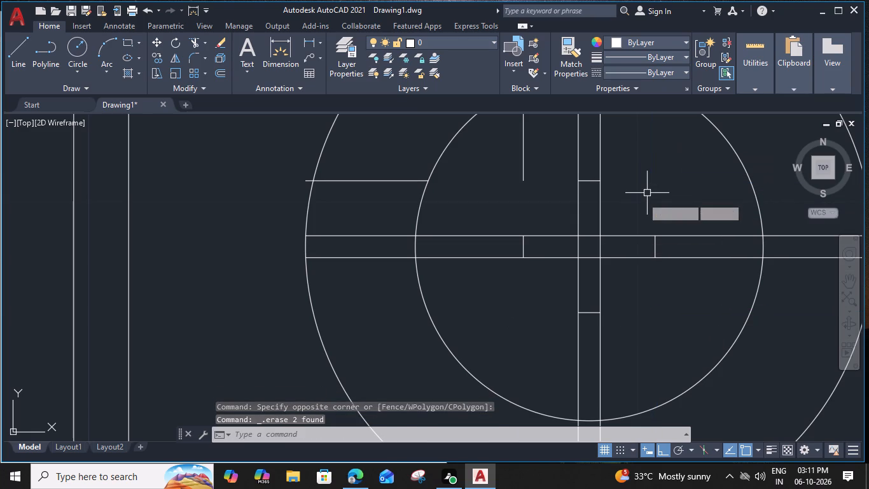
left_click_drag(548, 156, 538, 163)
left_click(504, 191)
key("Delete")
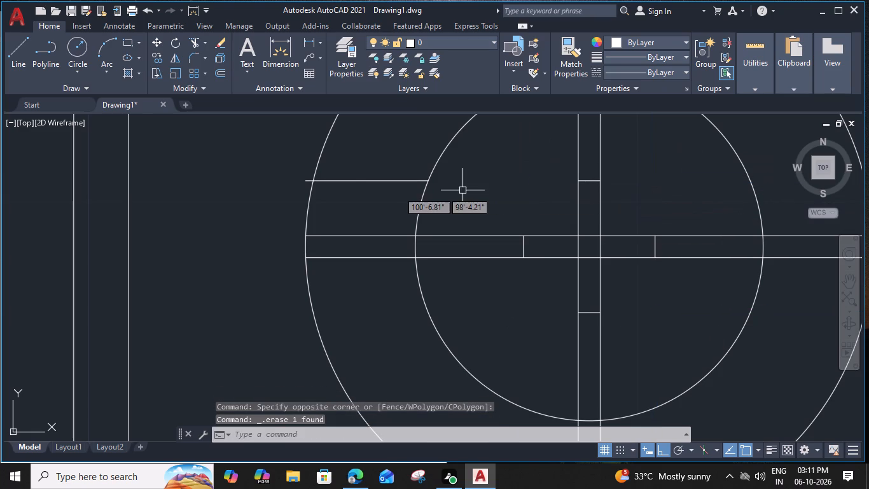
left_click(379, 181)
key("Delete")
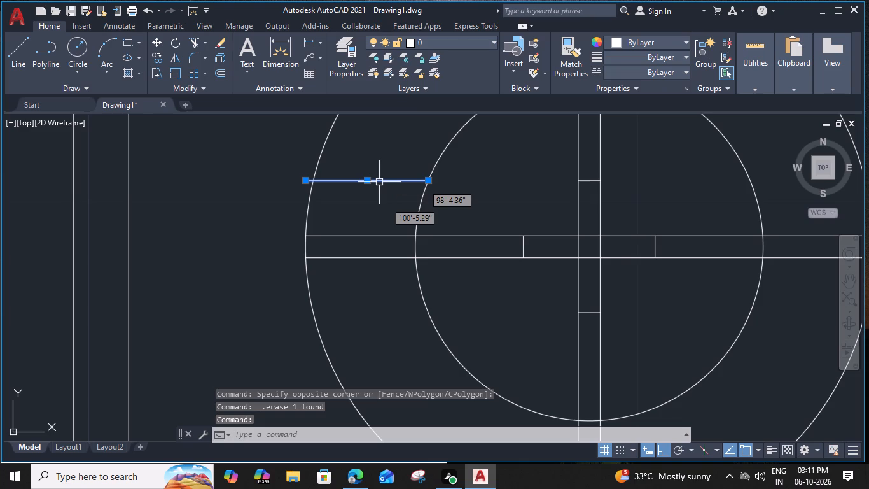
Trim the four line segments crossing the centre of the burner's cross so the arms open into each other.
type("TR")
key("space")
left_click(601, 247)
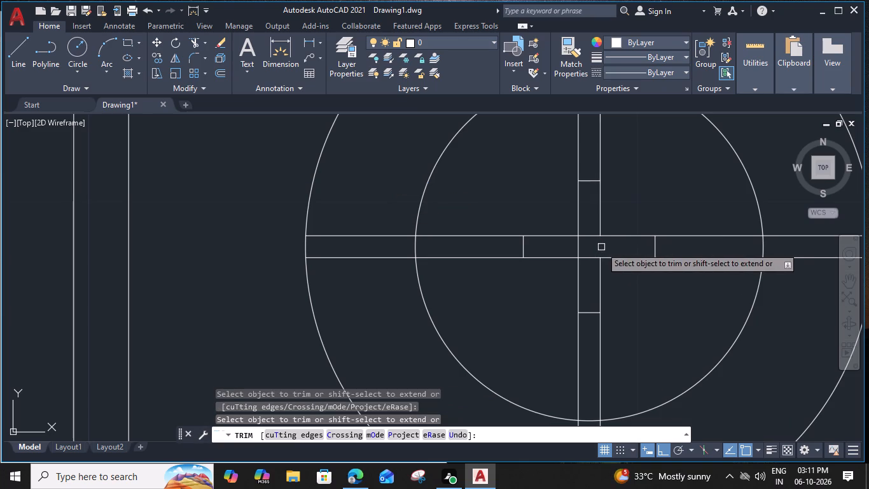
left_click(580, 246)
left_click(586, 236)
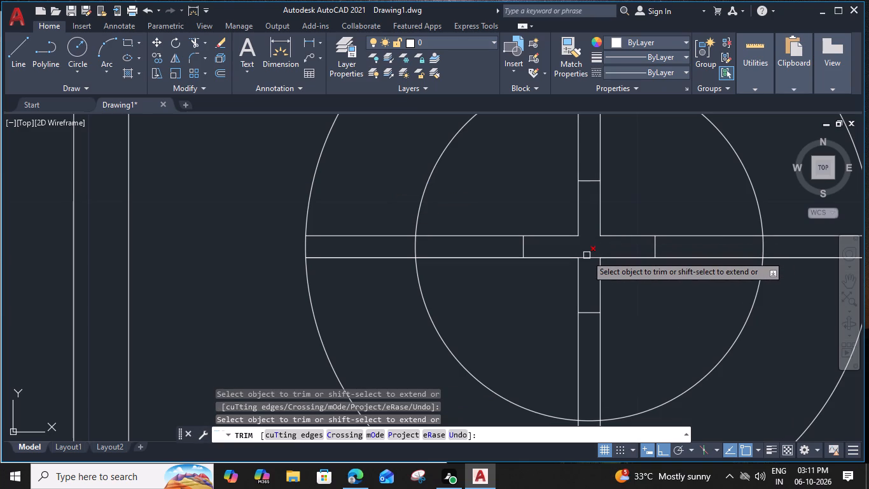
left_click(587, 256)
key("Escape")
Group the burner's two circles and all its cross lines into one object.
scroll(587, 255, "down", 4)
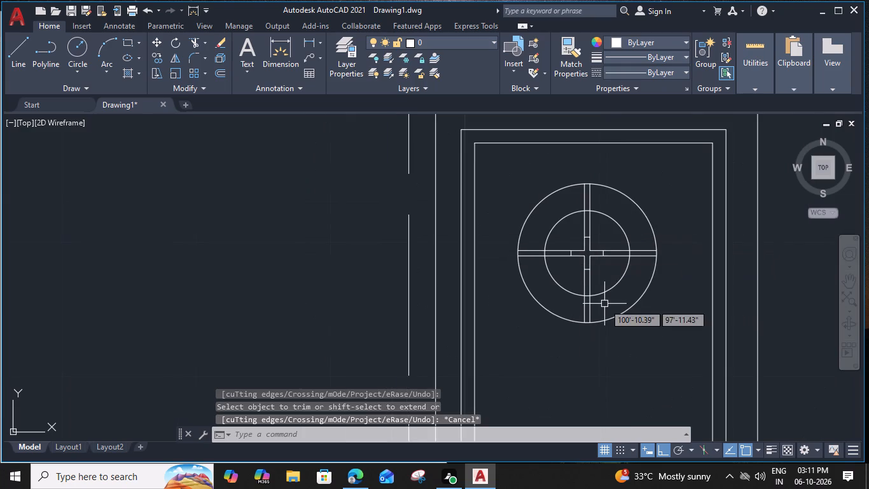
middle_click_drag(606, 303, 617, 278)
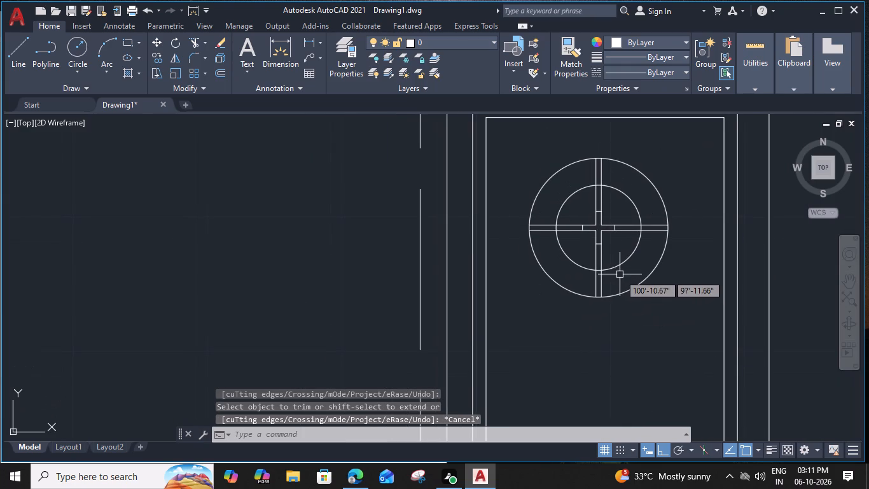
left_click_drag(688, 143, 676, 152)
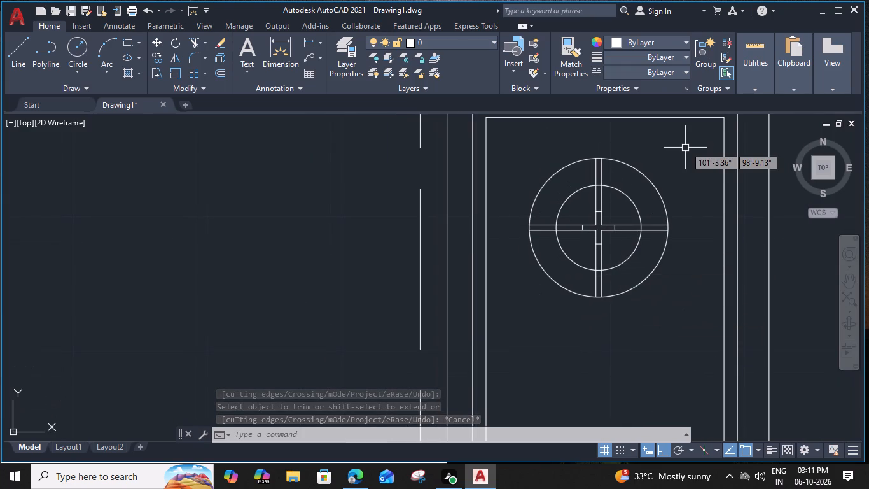
left_click(517, 320)
type("G")
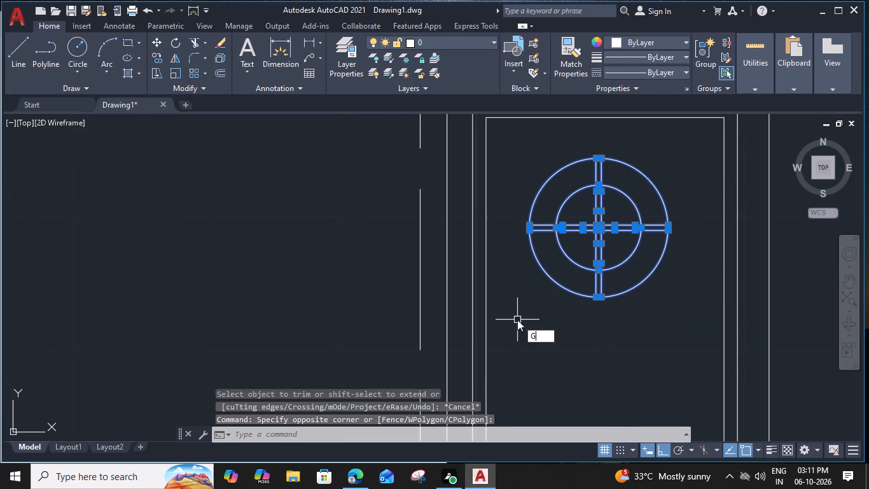
key("space")
Mirror the burner group about the horizontal midline of the frame on the kitchen's east counter, keeping the original.
scroll(526, 325, "down", 1)
middle_click_drag(527, 325, 536, 284)
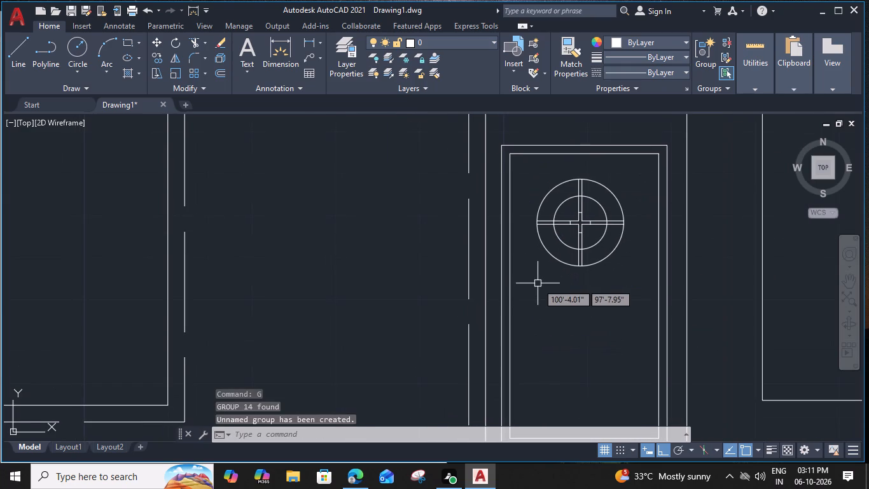
key("m")
key("Escape")
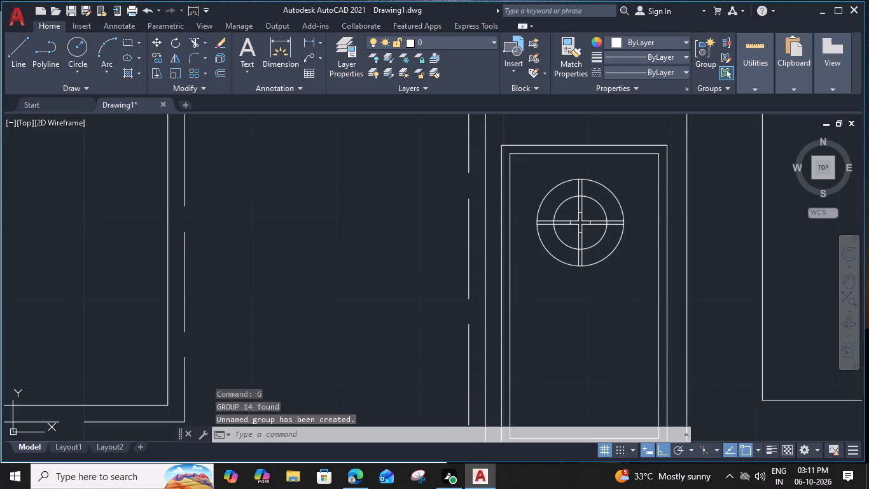
left_click(601, 260)
type("MI")
key("space")
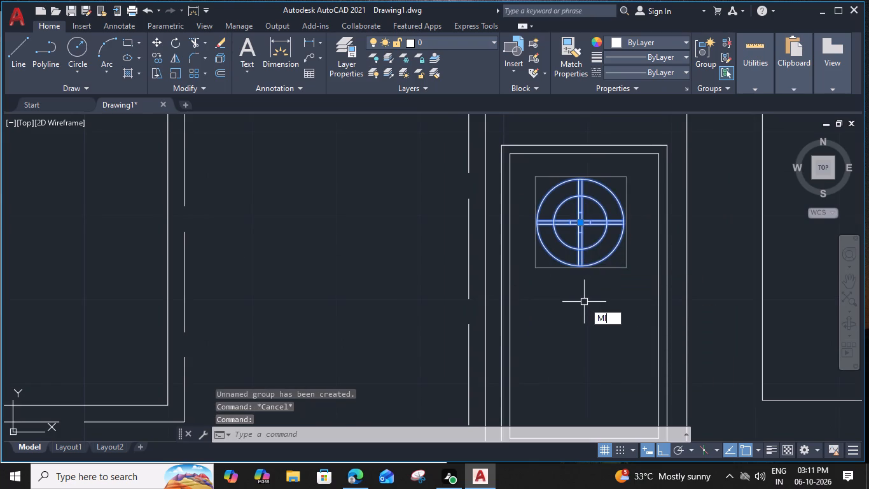
scroll(508, 337, "down", 2)
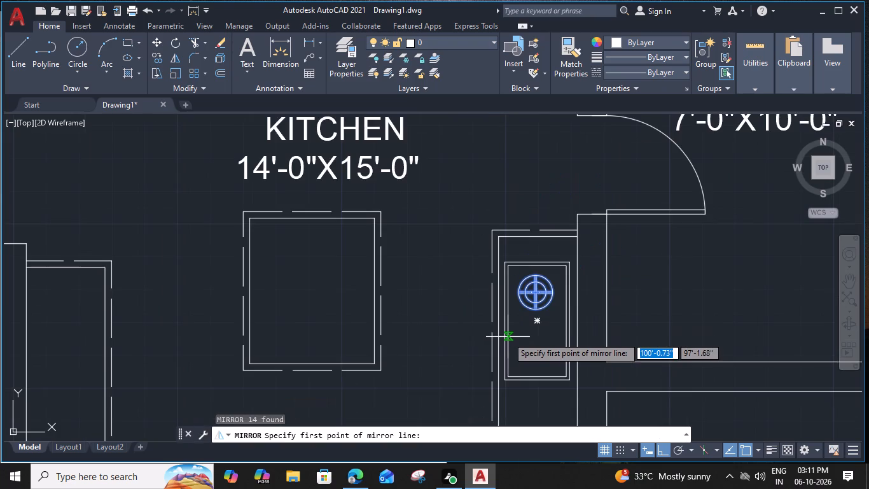
left_click(508, 322)
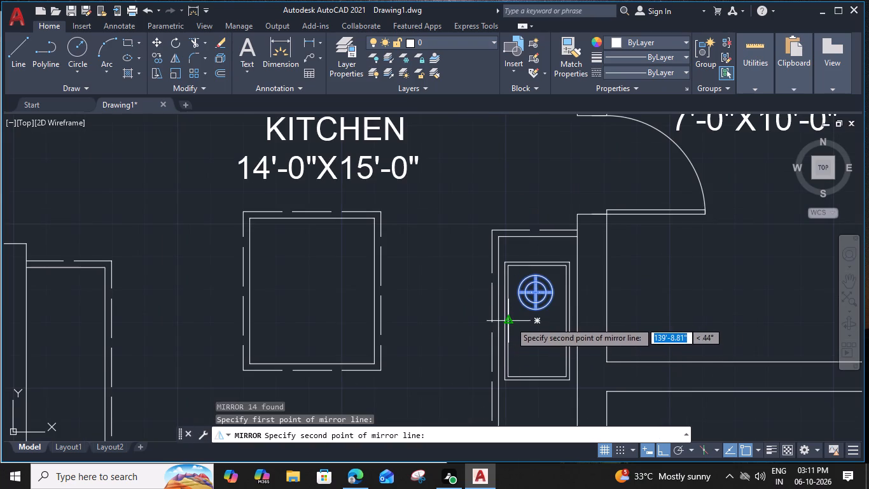
left_click(567, 321)
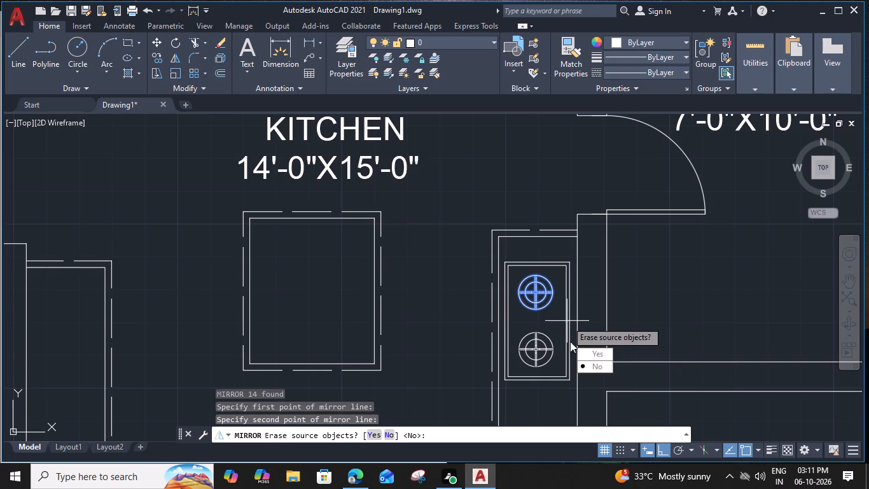
left_click_drag(593, 363, 567, 321)
Offset the inner rectangle of the burner frame 2" inwards.
middle_click_drag(509, 298, 574, 273)
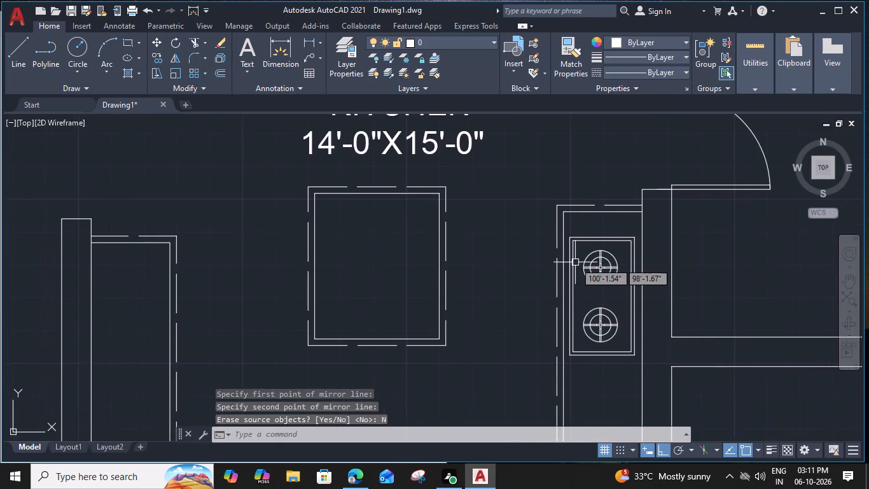
scroll(575, 257, "up", 2)
left_click(571, 259)
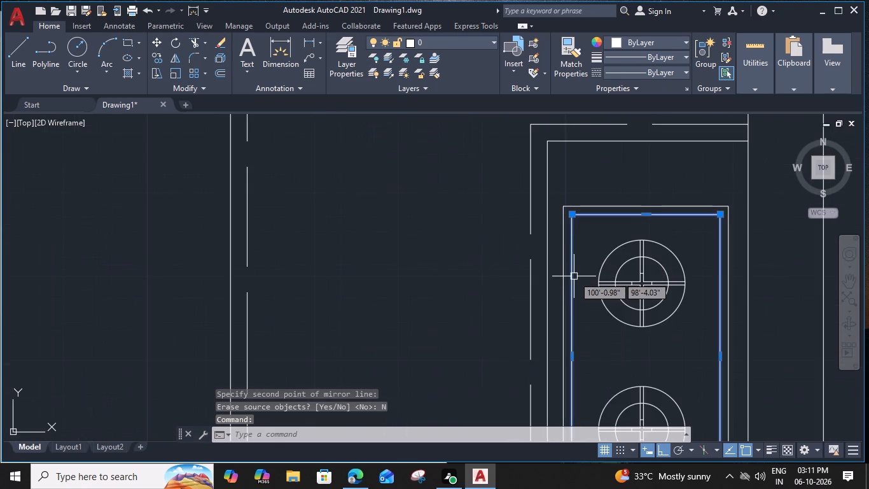
type("O 2\"")
key("Return")
left_click(575, 278)
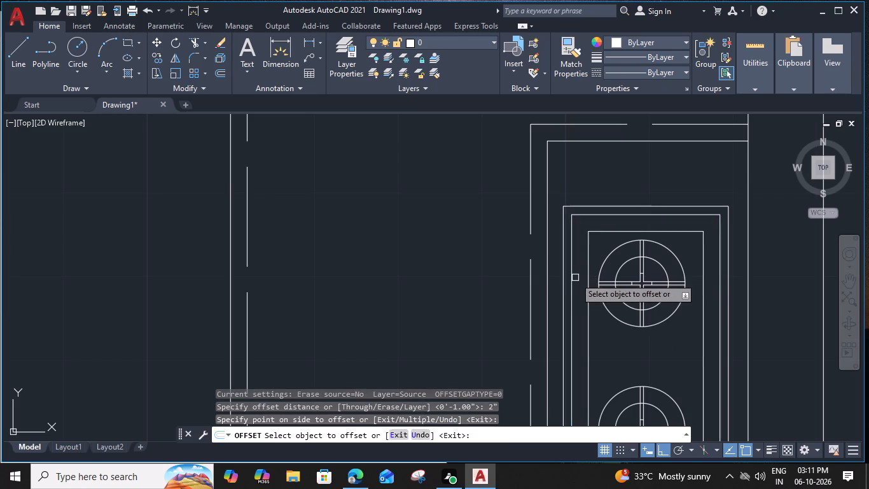
key("Escape")
Draw a knob circle of about 0.76" radius in the frame's west strip, level with the upper burner's centre.
middle_click_drag(578, 286, 592, 247)
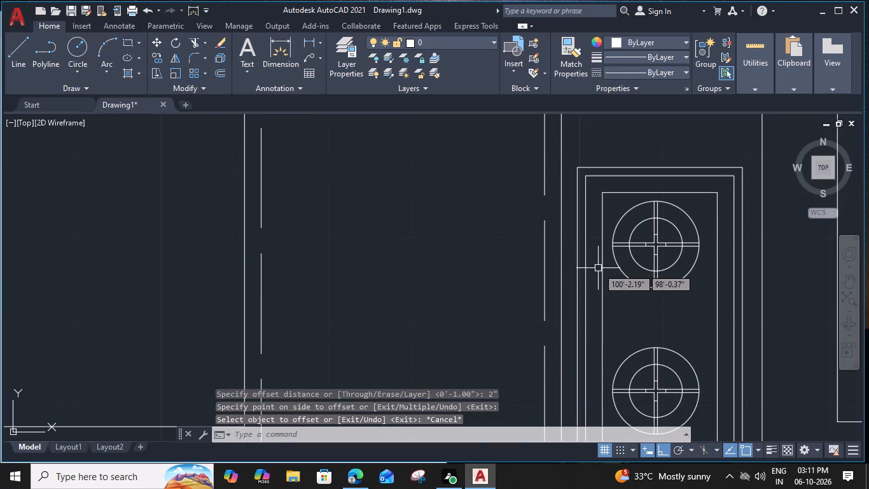
scroll(597, 302, "down", 1)
scroll(596, 304, "up", 1)
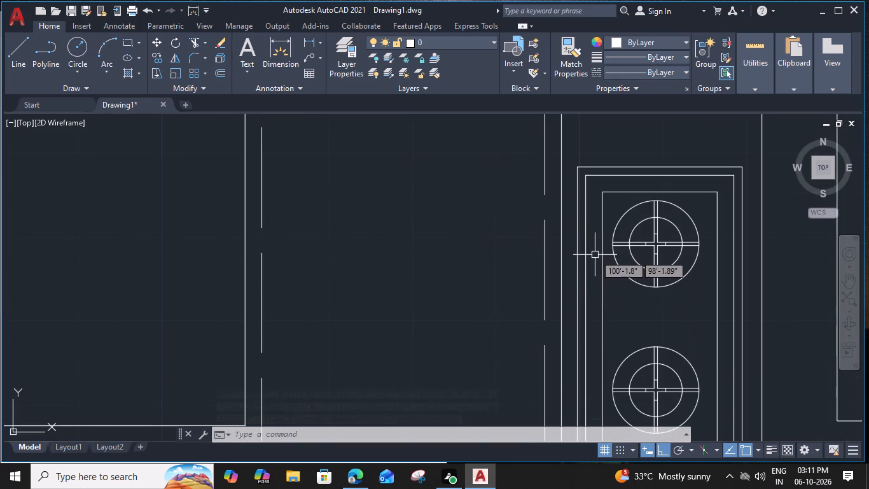
type("C")
key("space")
scroll(592, 242, "up", 1)
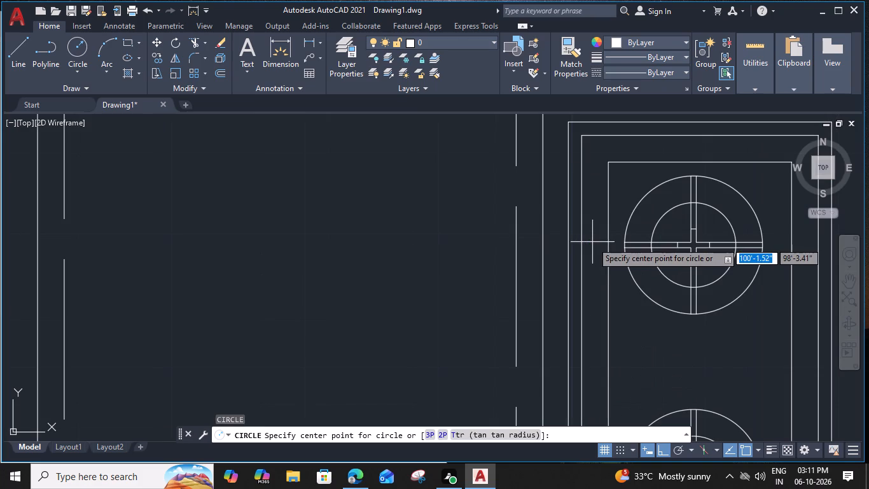
left_click(595, 243)
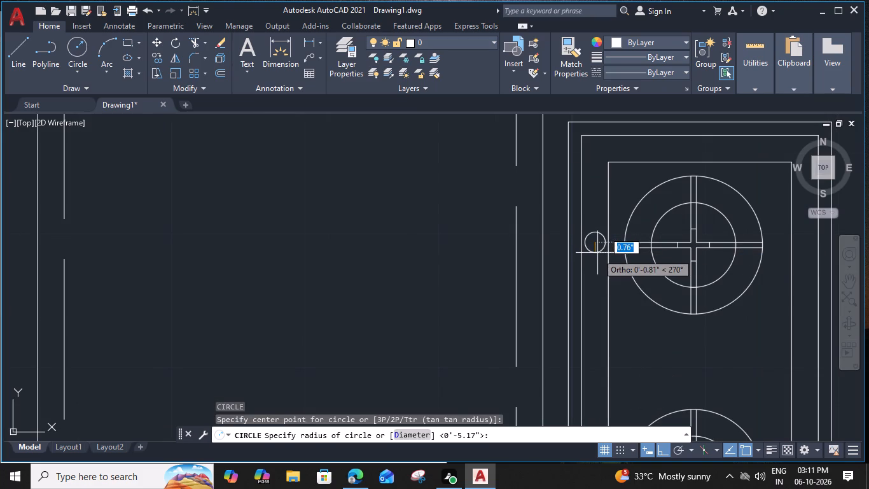
left_click(597, 253)
Offset the small knob circle 0.1" inwards.
scroll(597, 253, "up", 2)
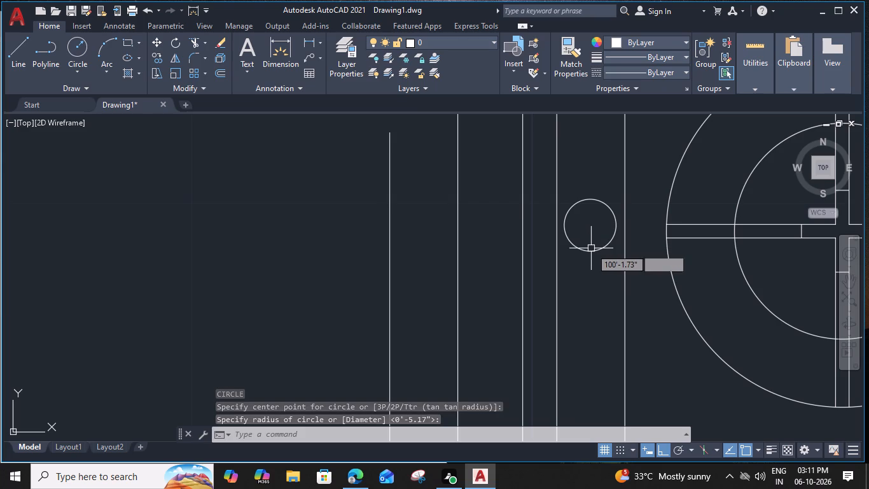
left_click(592, 248)
type("O")
key("space")
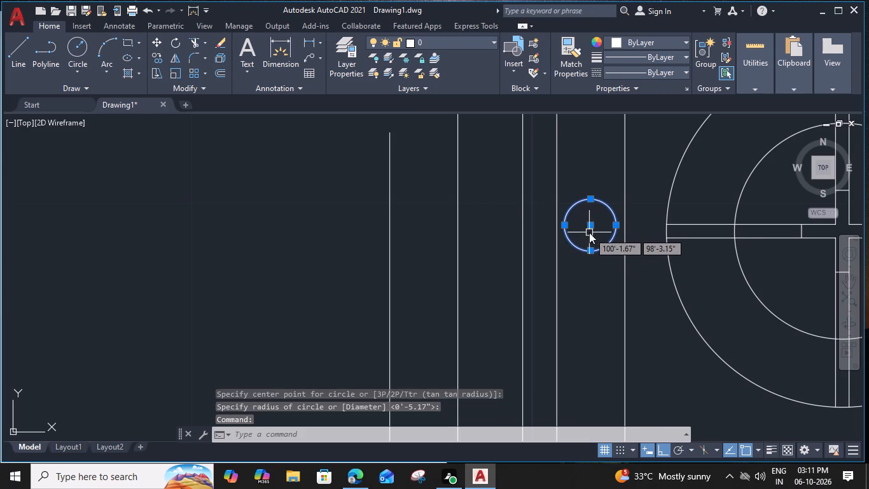
key("0")
key("period")
key("1")
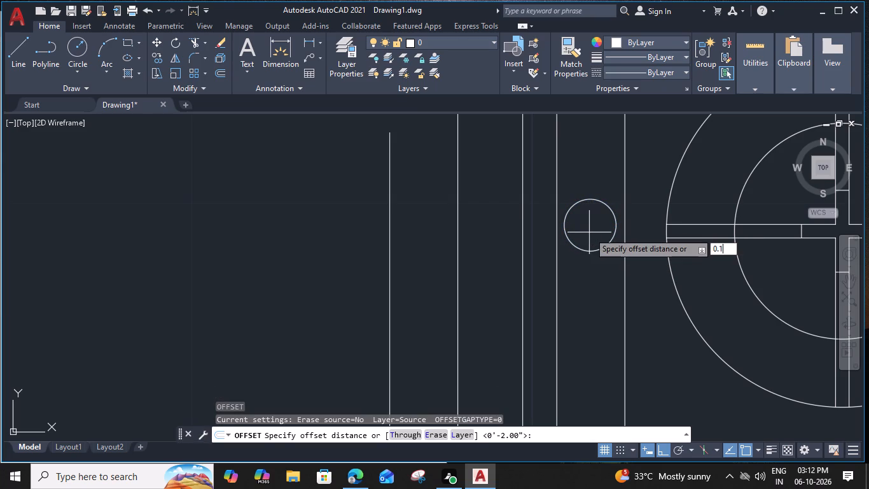
key("shift+quotedbl")
key("Return")
left_click(589, 232)
scroll(589, 227, "up", 2)
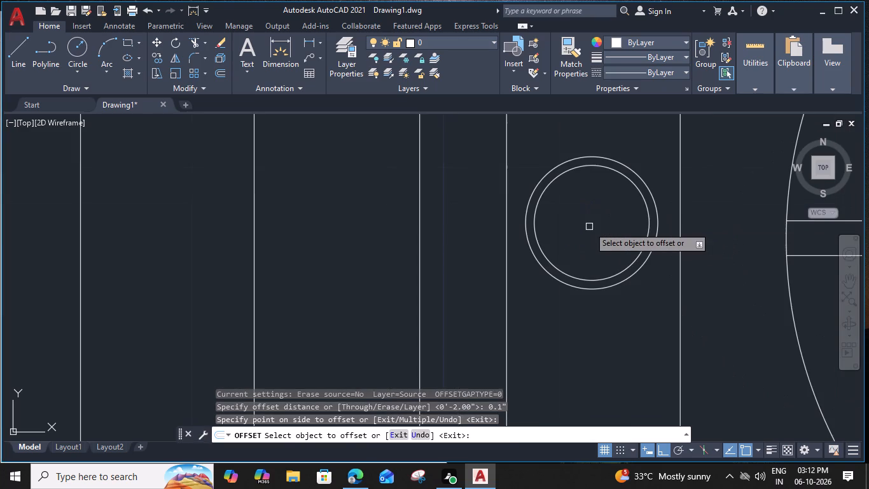
key("Escape")
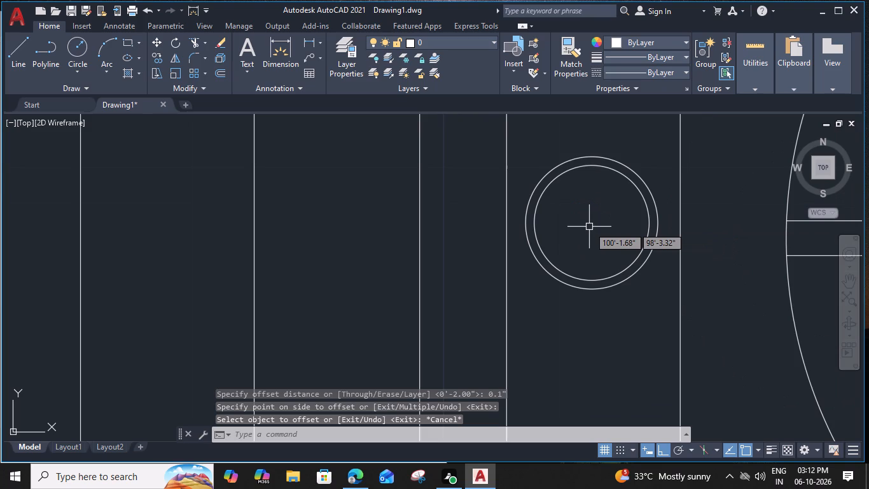
Draw a vertical diameter line across the outer knob circle from its top to its bottom quadrant.
type("L")
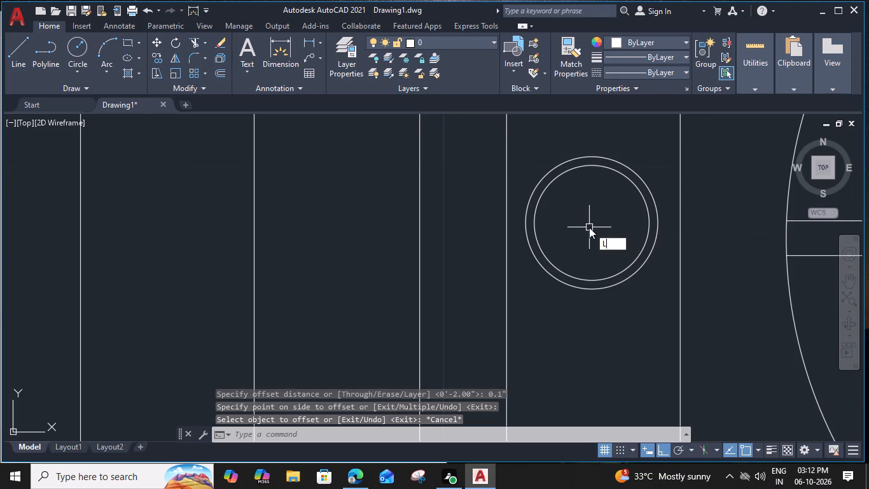
key("space")
left_click(589, 159)
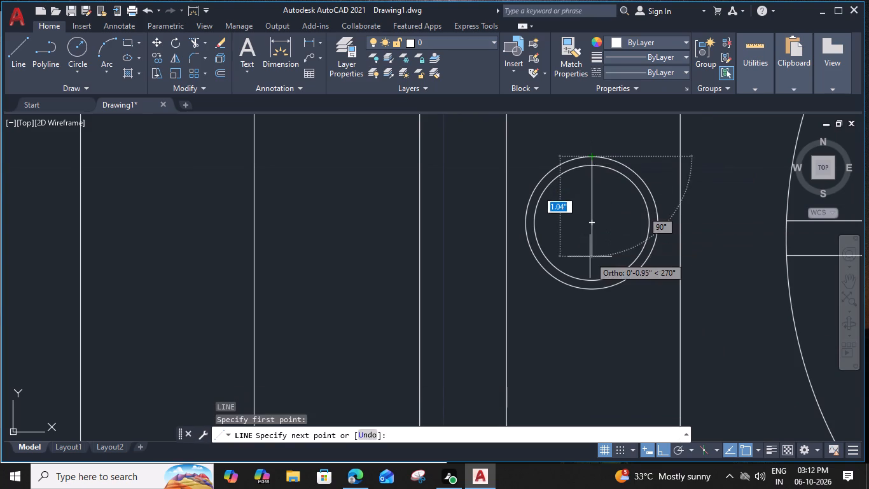
left_click(591, 288)
key("Escape")
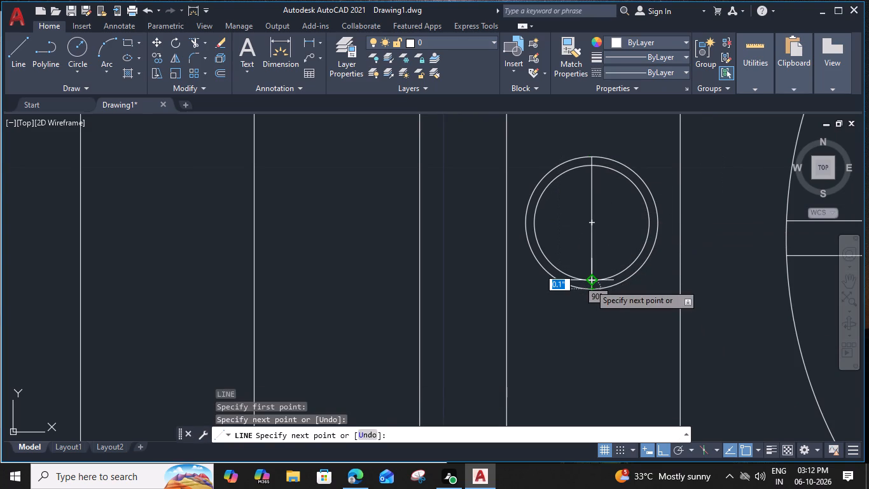
Offset the knob's vertical diameter line 0.2" to each side.
left_click(594, 246)
key("o")
key("space")
type("0.")
type("3\"")
key("Return")
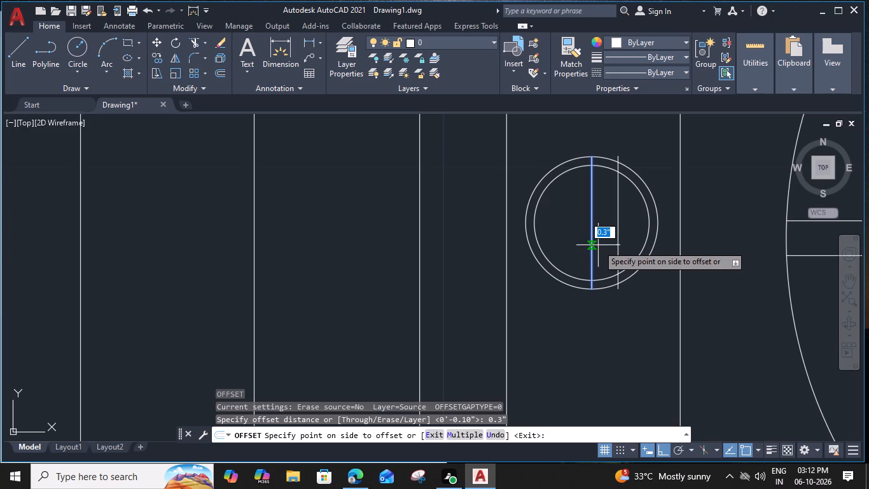
key("0")
type(".2\"")
key("Return")
left_click(590, 236)
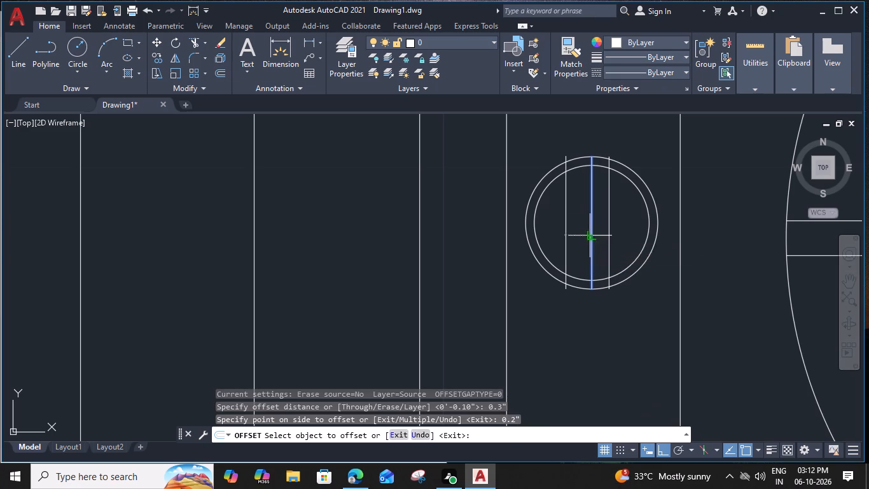
type("0.2")
key("shift+quotedbl")
key("Return")
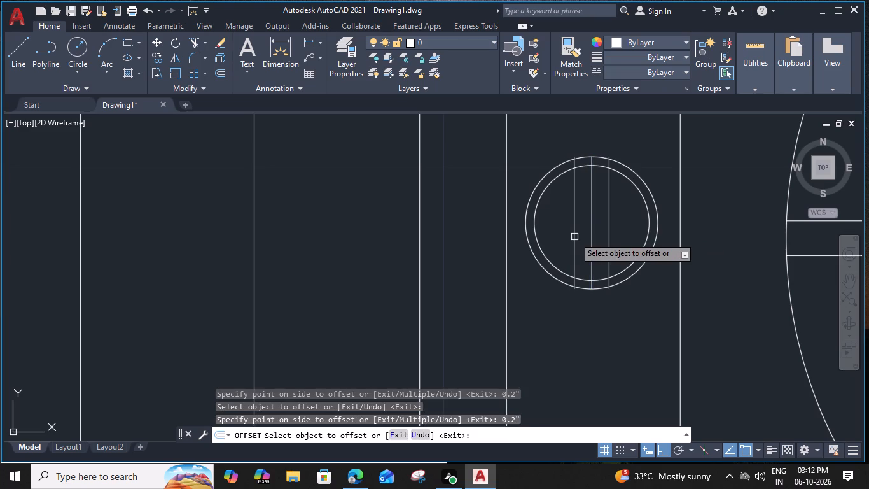
Trim both offset lines where they cross the ring between the knob's inner and outer circles, at top and bottom.
key("Escape")
type("TR")
key("space")
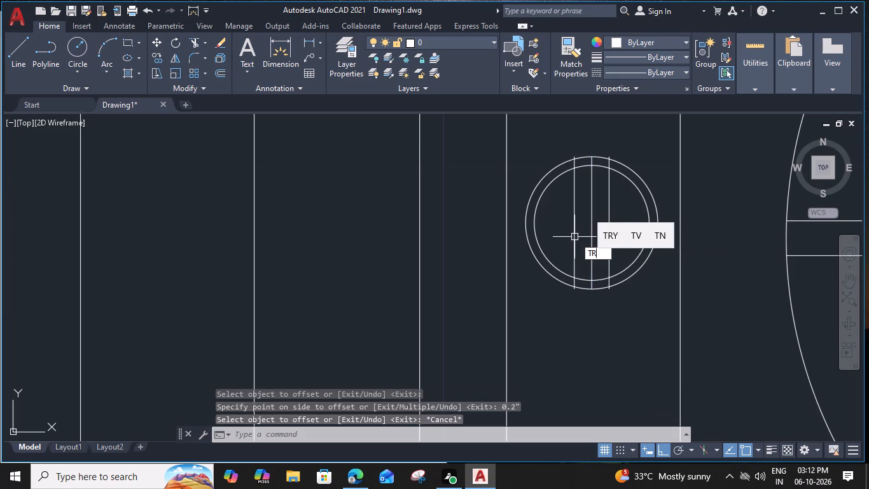
scroll(576, 287, "up", 2)
left_click(572, 275)
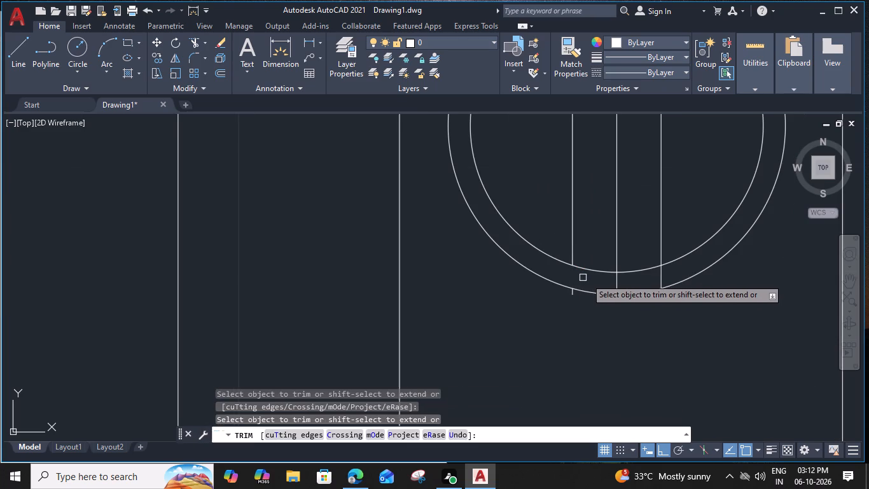
left_click(661, 278)
middle_click_drag(626, 214, 622, 336)
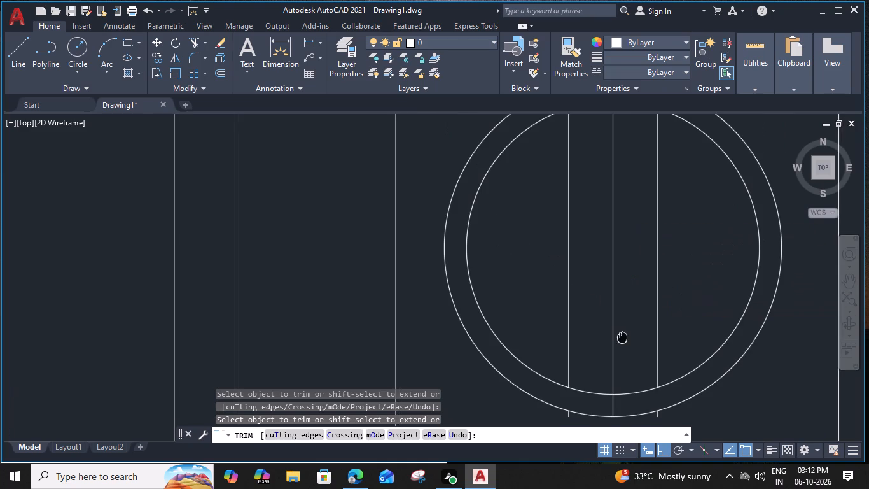
middle_click_drag(622, 336, 622, 336)
middle_click_drag(622, 243, 622, 332)
left_click(656, 180)
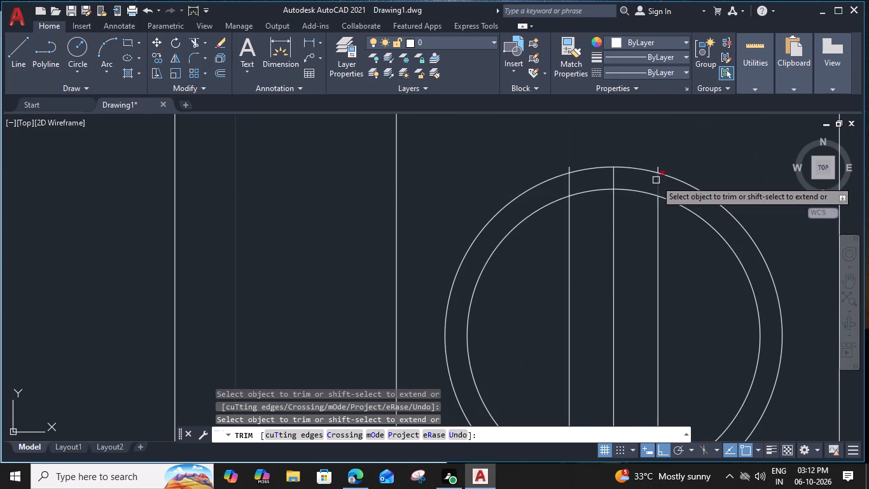
left_click(571, 182)
key("Escape")
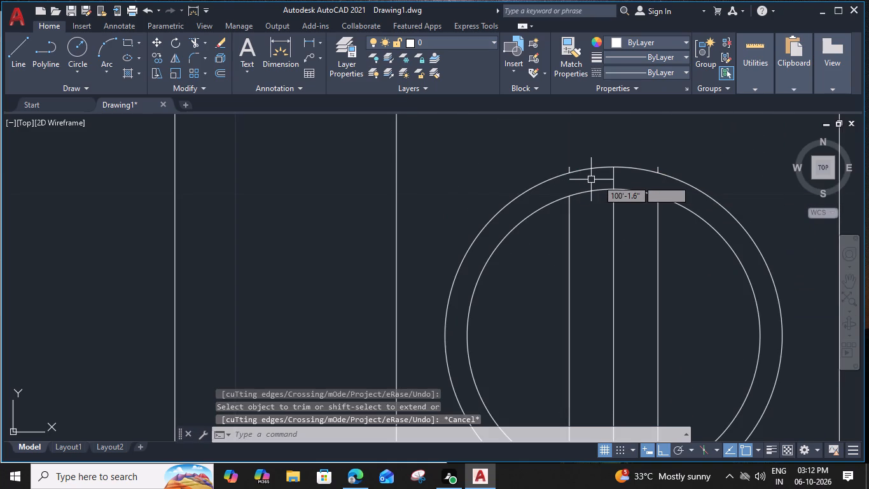
Erase the knob's centre diameter line and the leftover line stubs outside its outer circle.
left_click(615, 180)
key("Delete")
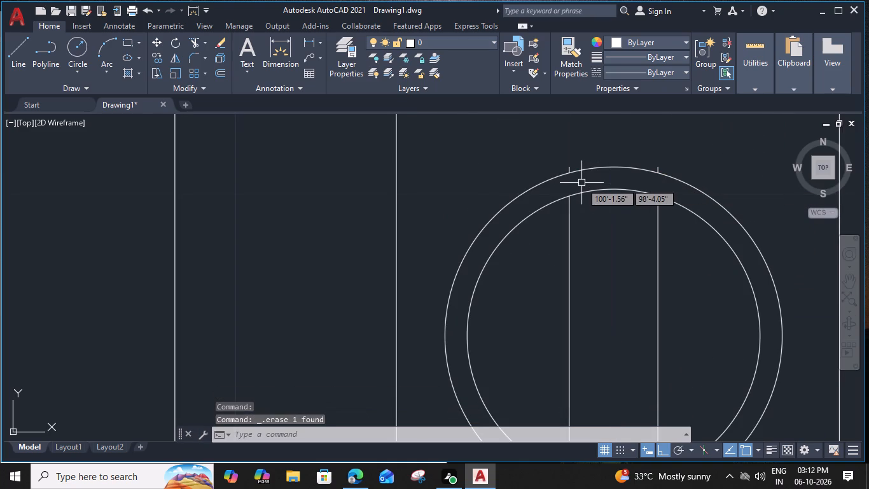
left_click(568, 166)
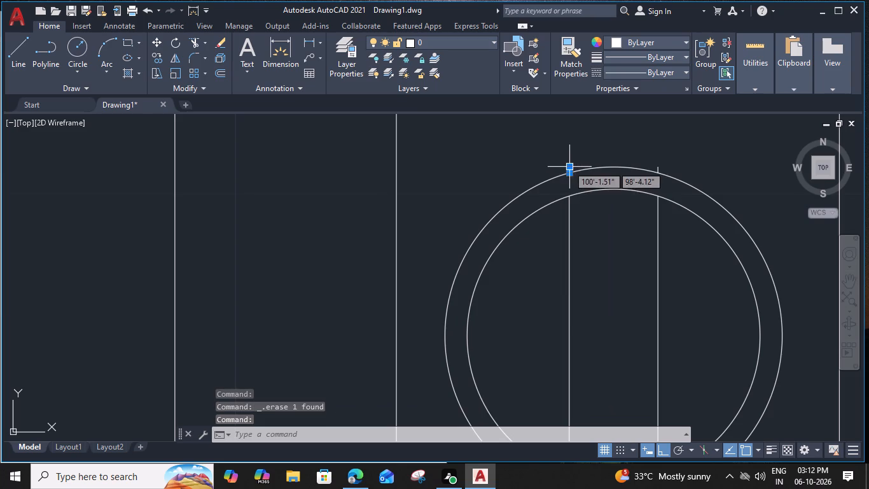
key("Delete")
left_click(659, 167)
key("Delete")
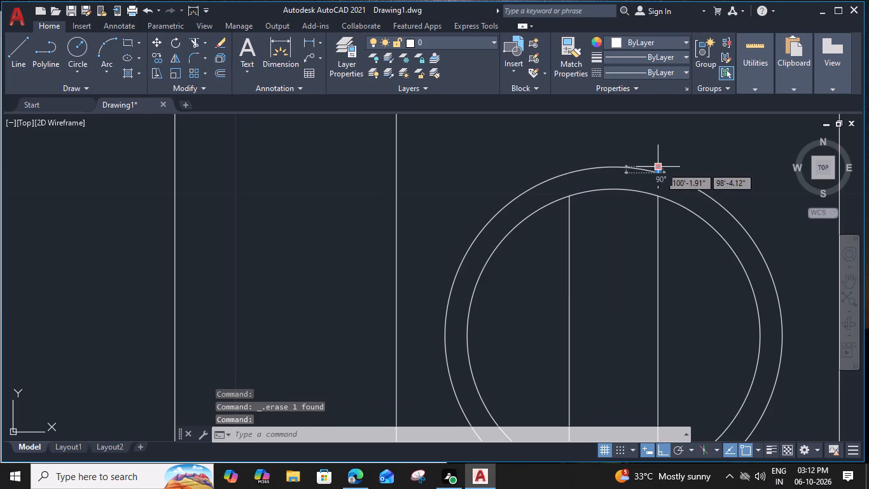
middle_click_drag(627, 300, 617, 270)
key("Delete")
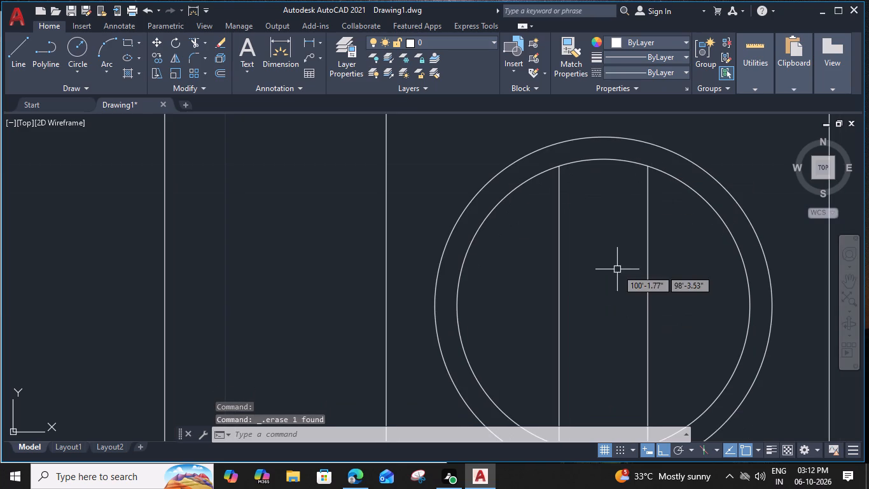
middle_click_drag(589, 350, 588, 239)
scroll(555, 373, "up", 1)
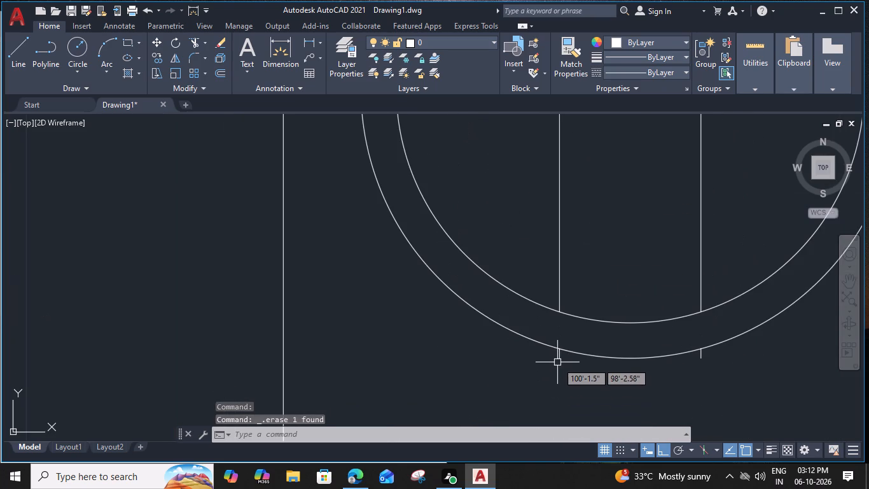
left_click(559, 359)
key("Delete")
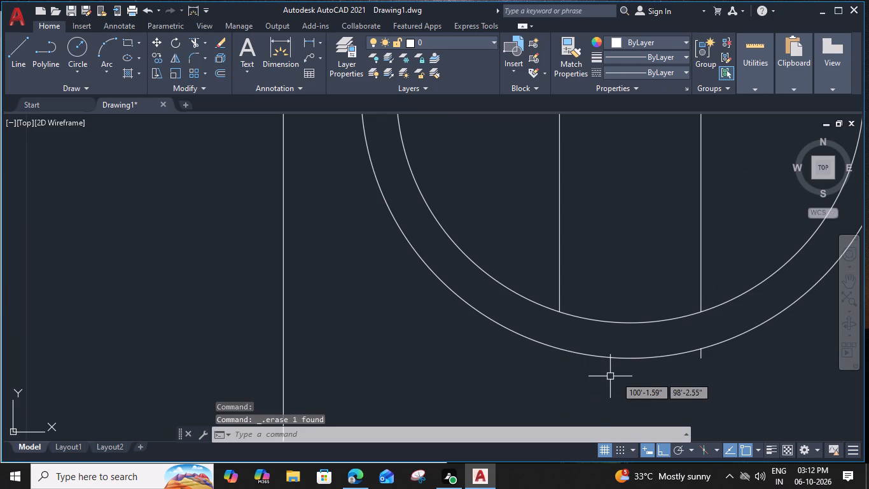
left_click(699, 358)
key("Delete")
Group the knob's two circles and two vertical lines into one object.
scroll(646, 337, "down", 3)
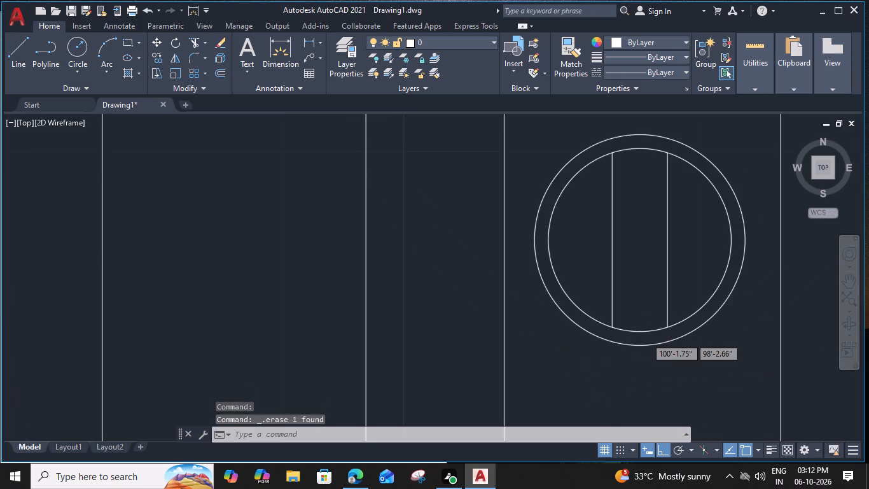
left_click_drag(714, 211, 708, 216)
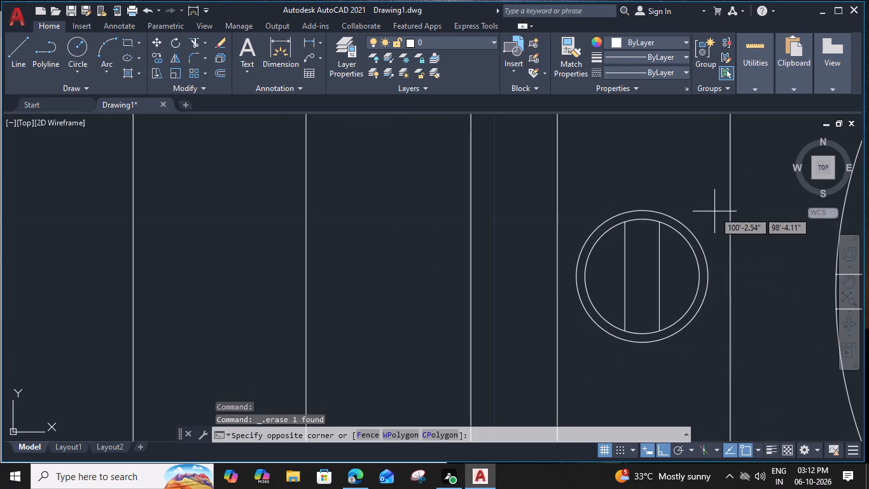
left_click(576, 353)
key("g")
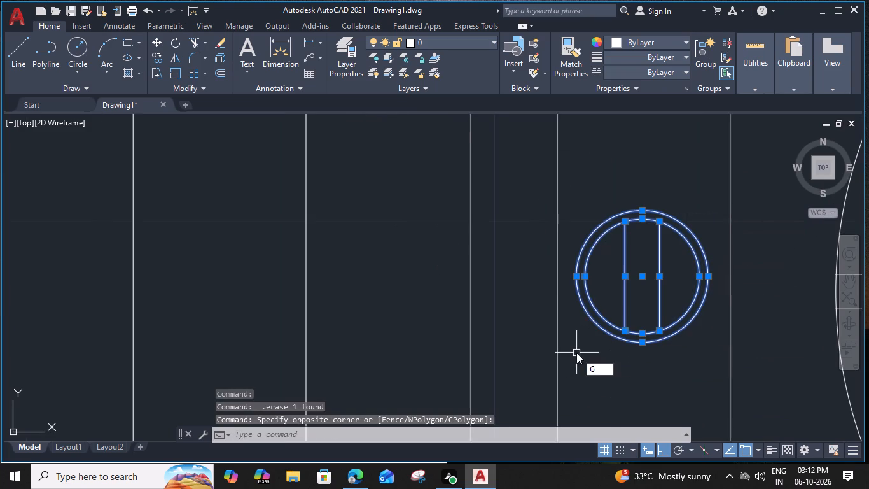
key("space")
Mirror the knob group about the horizontal line midway between the two burners, keeping the original.
scroll(580, 352, "down", 3)
middle_click_drag(608, 372, 613, 296)
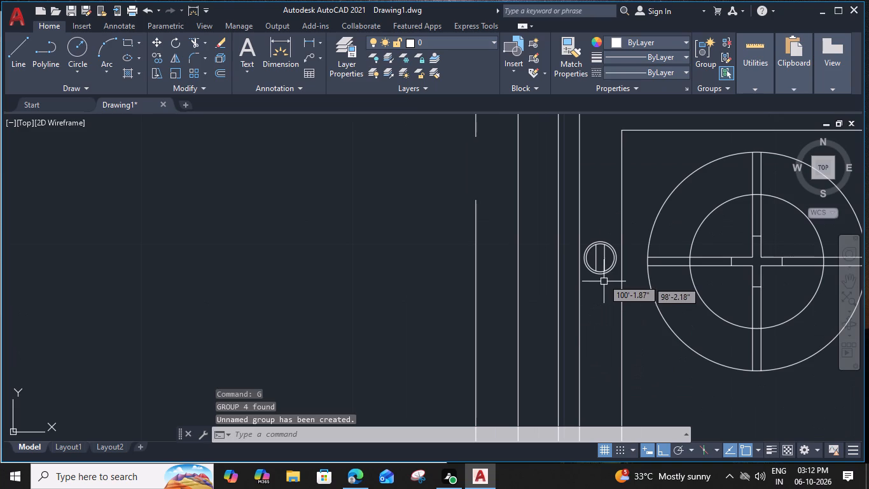
left_click(601, 273)
type("MI")
key("space")
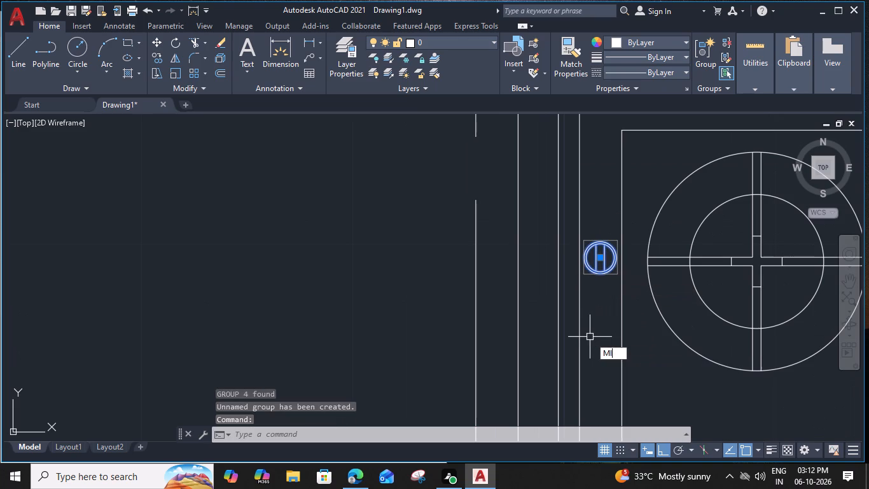
scroll(590, 339, "down", 2)
middle_click_drag(594, 345, 601, 244)
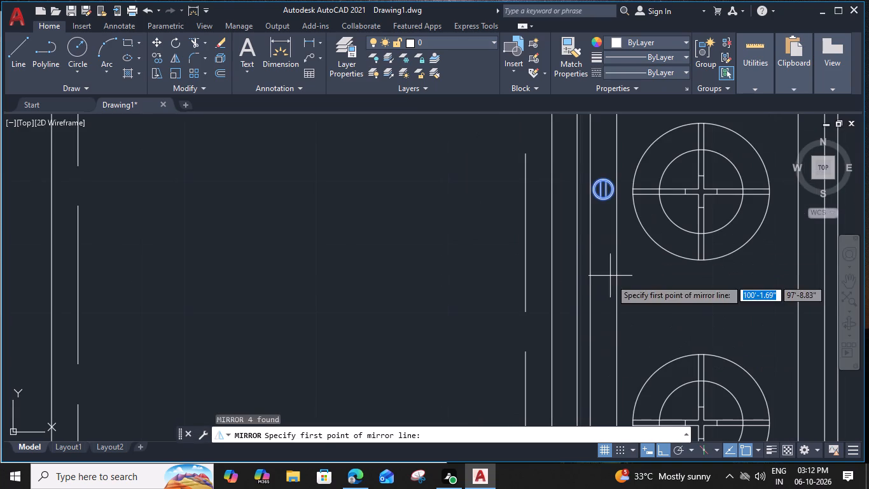
left_click(615, 307)
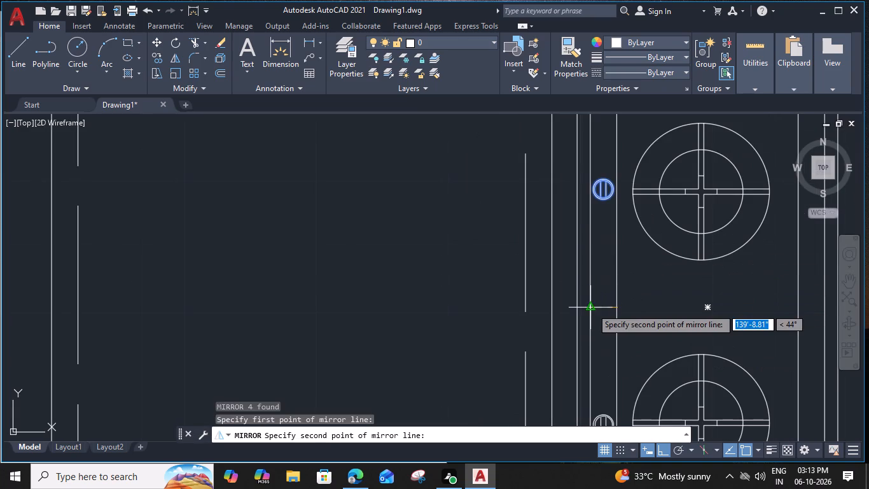
left_click(592, 308)
left_click_drag(622, 351, 592, 308)
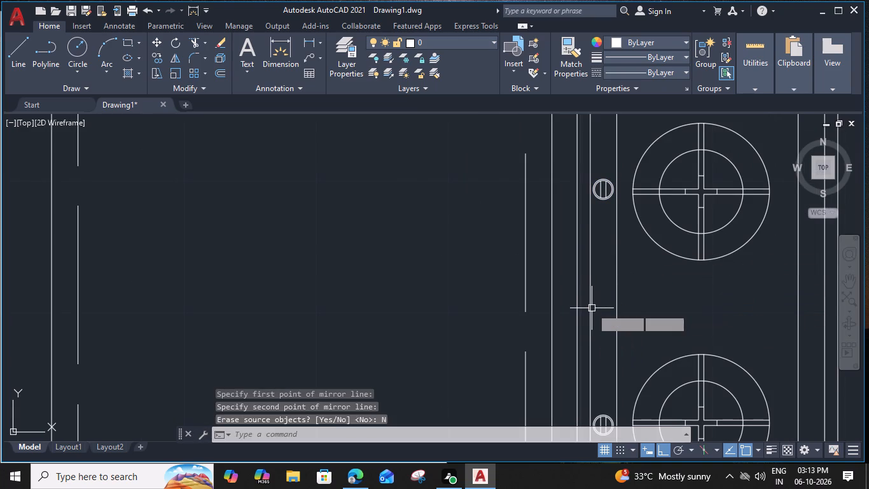
key("Escape")
Review the floor plan from the kitchen across the foyer and family lounge to the exterior walls.
scroll(533, 267, "down", 2)
middle_click_drag(530, 265, 588, 243)
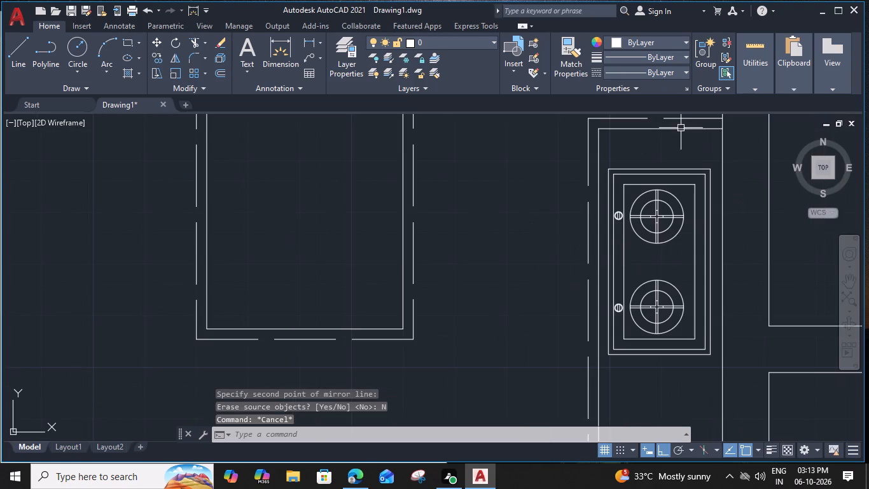
scroll(378, 209, "down", 1)
scroll(402, 277, "down", 2)
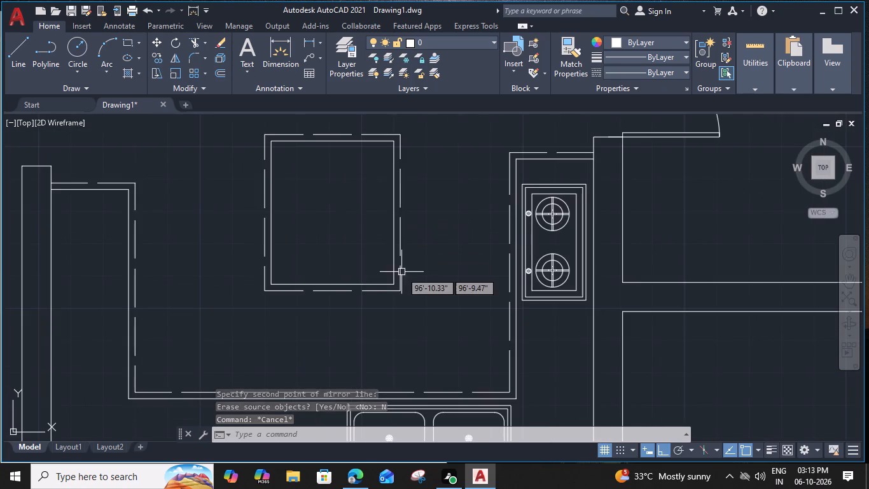
middle_click_drag(401, 291, 555, 239)
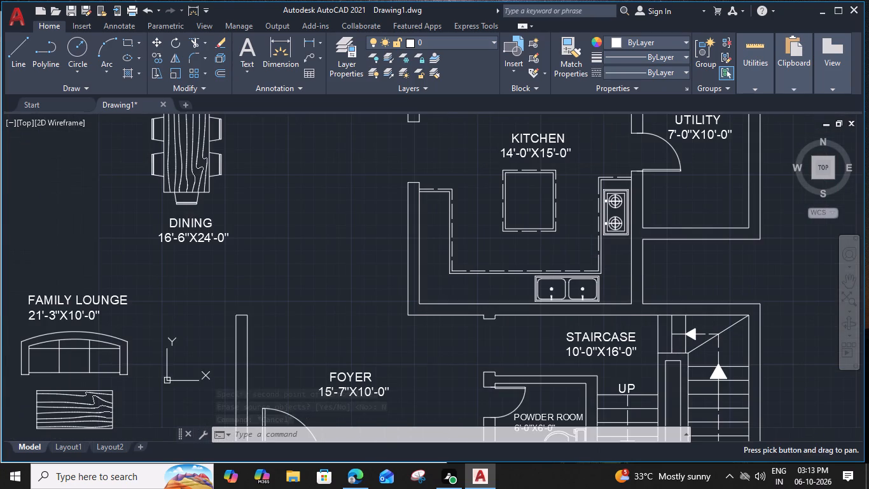
middle_click_drag(386, 272, 428, 269)
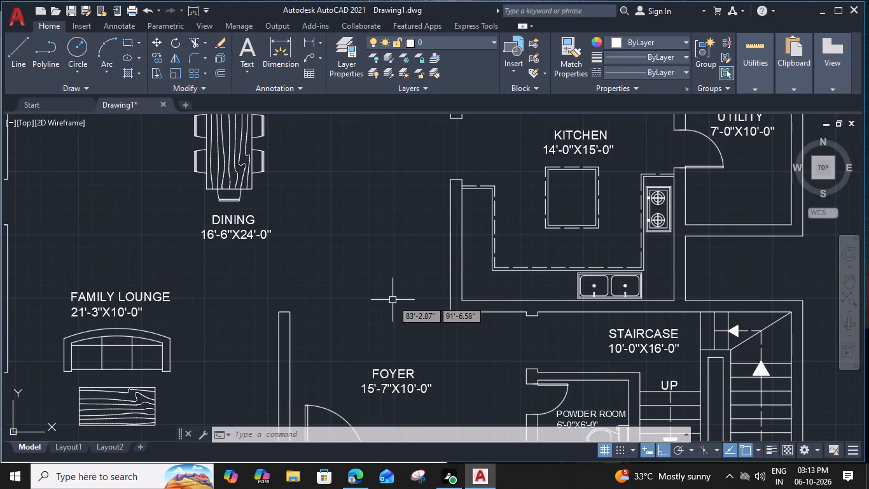
middle_click_drag(393, 300, 574, 218)
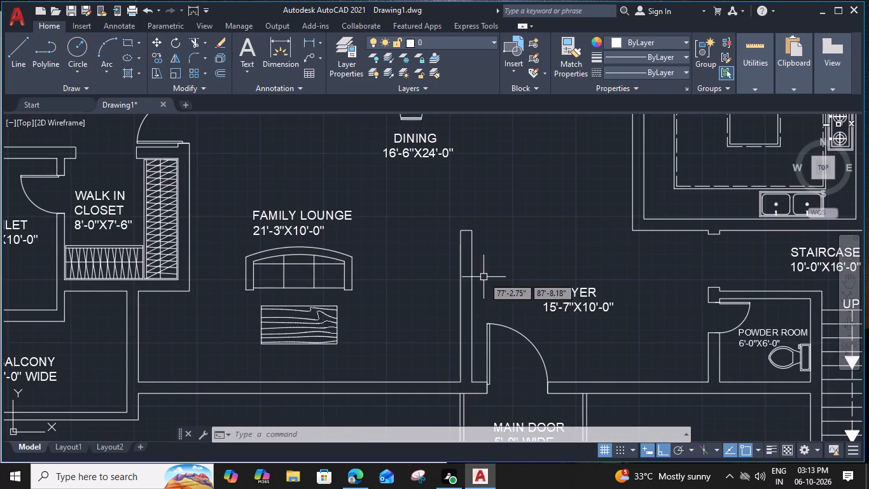
middle_click_drag(483, 275, 552, 247)
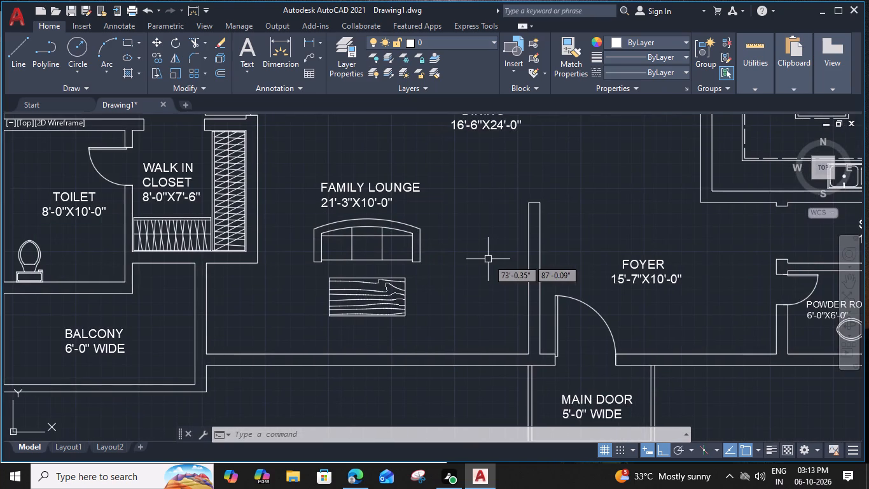
scroll(464, 264, "down", 2)
middle_click_drag(478, 274, 546, 284)
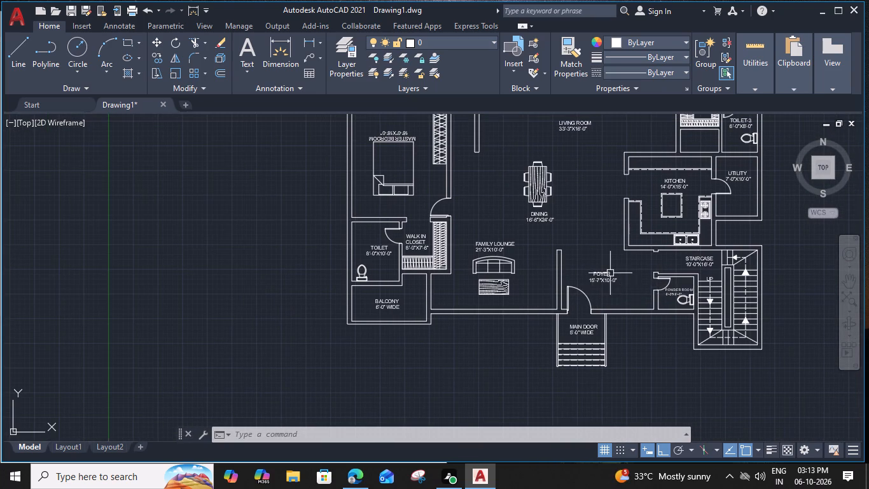
middle_click_drag(614, 274, 633, 291)
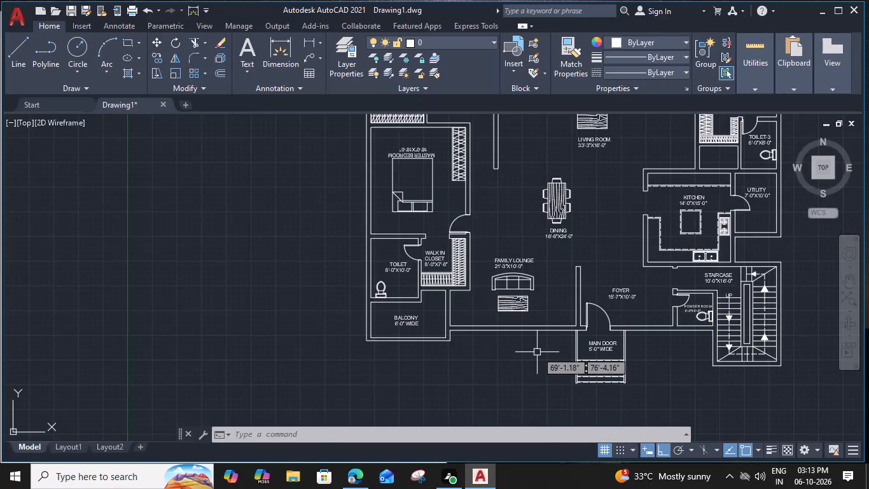
Draw a 9" by 5' upright rectangle outside the plan, just below the corner between the balcony and family lounge.
middle_click_drag(457, 306, 546, 256)
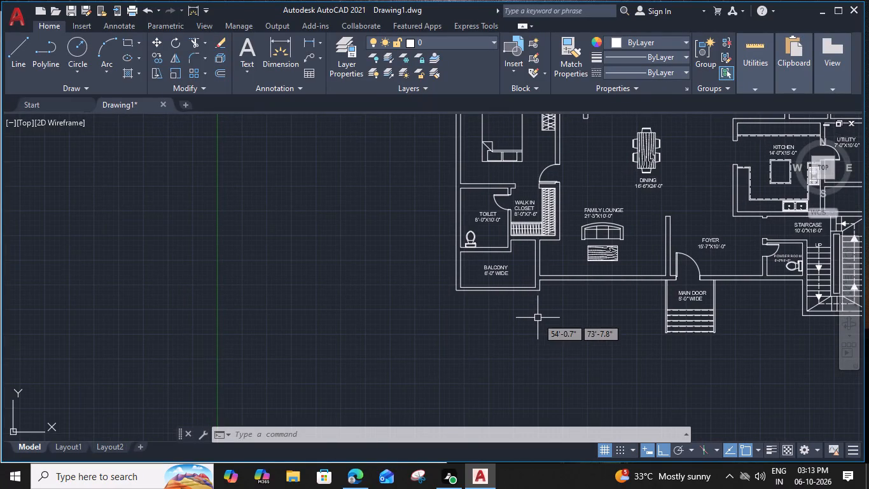
type("REC")
key("space")
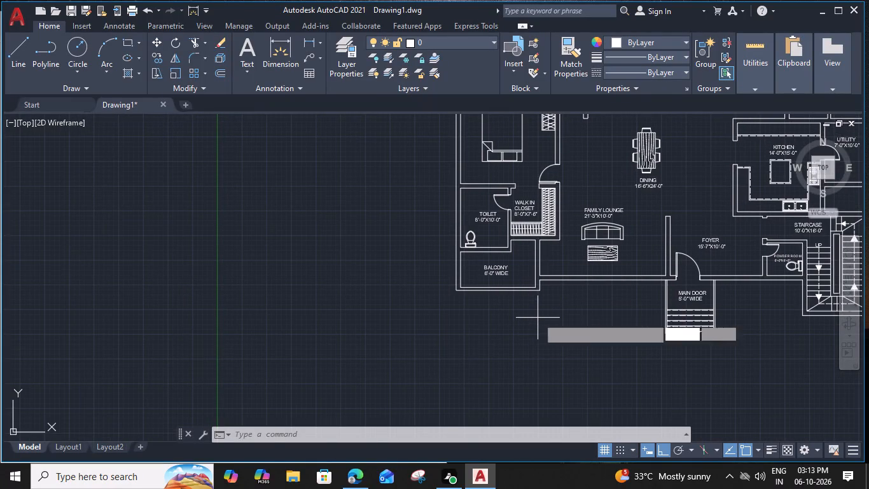
left_click(541, 313)
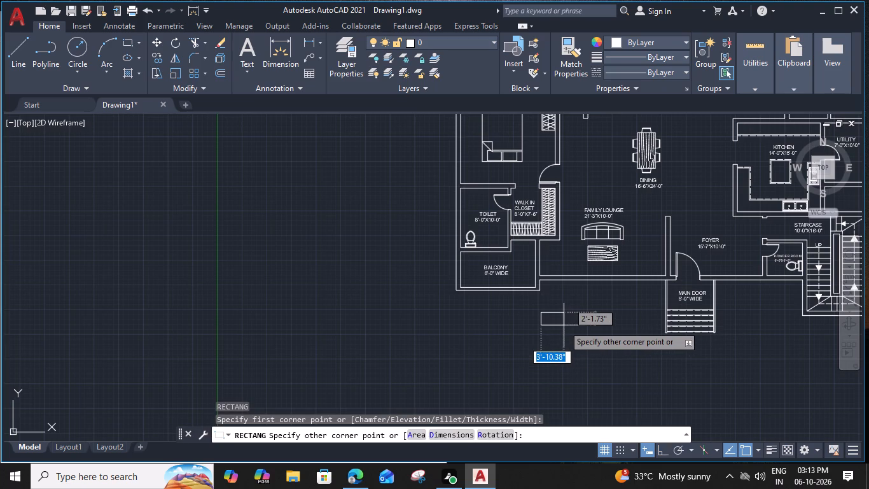
type("D 9")
key("shift+quotedbl")
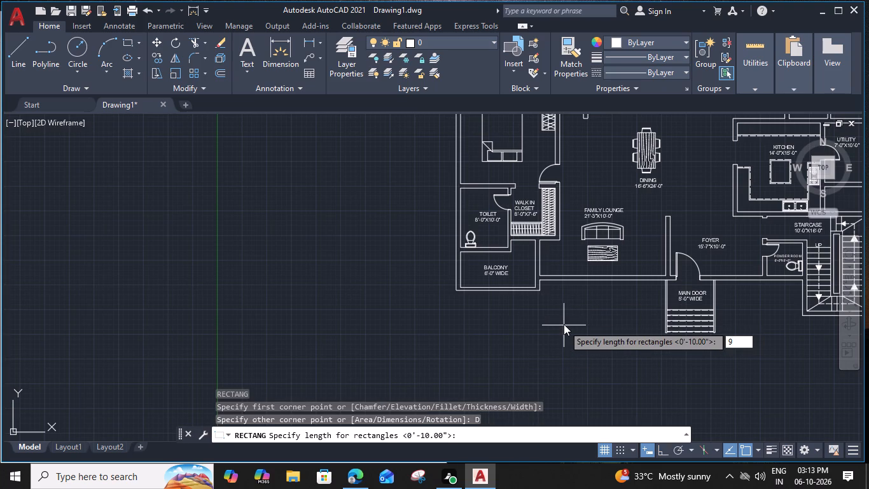
key("Return")
key("5")
type("'")
key("space")
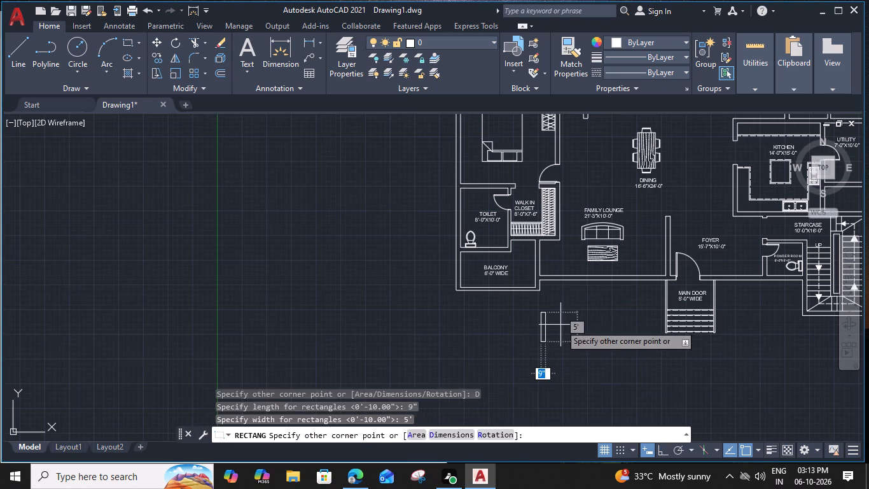
left_click(560, 325)
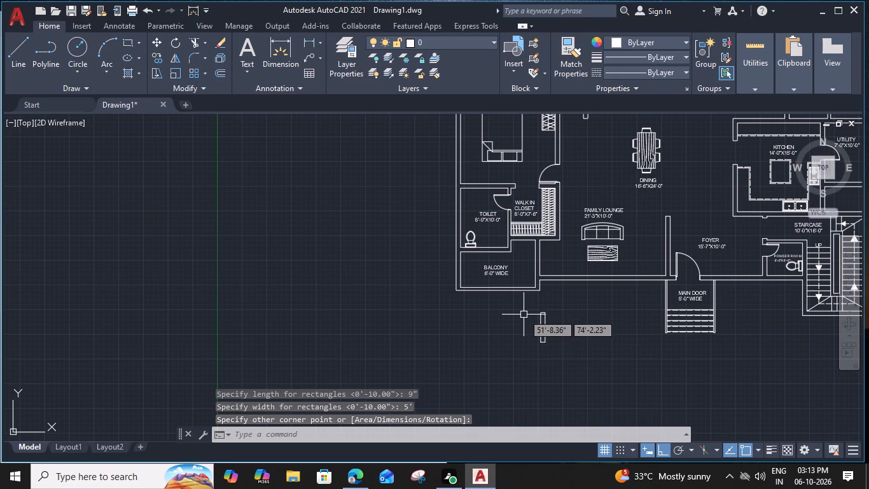
Draw a 9" by 1'9" upright rectangle below the balcony, beside the 5' rectangle.
middle_click_drag(501, 318, 526, 283)
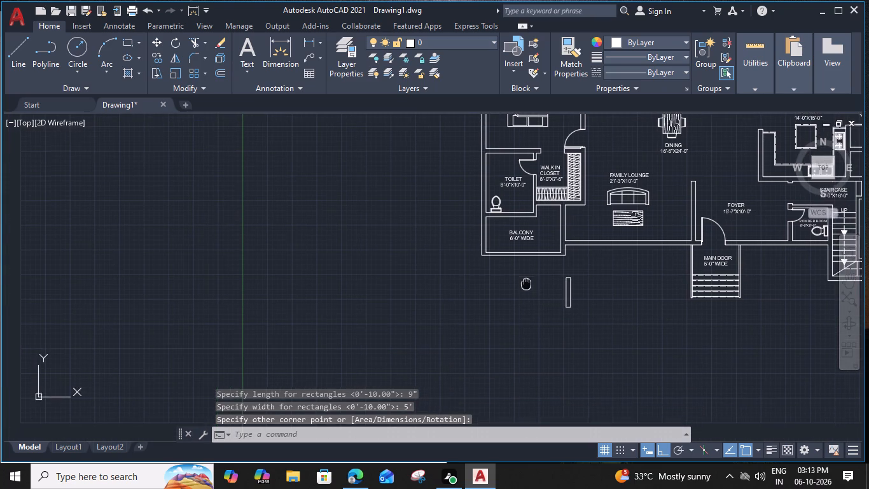
scroll(518, 303, "up", 1)
type("REC")
key("space")
left_click(518, 267)
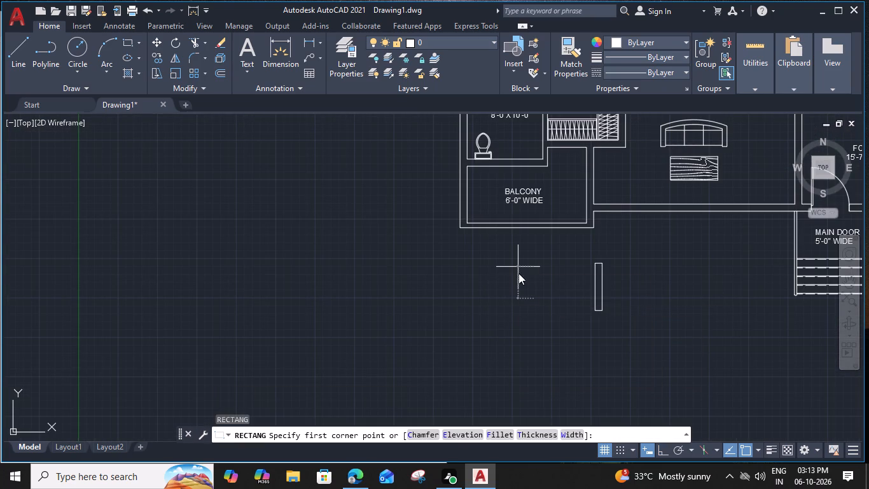
type("D")
key("space")
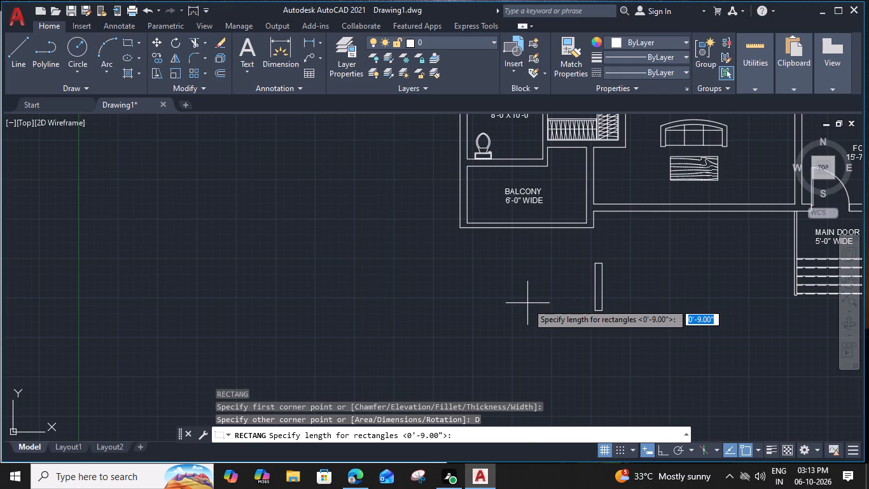
type("9\"")
key("Return")
type("1'9\"")
key("Return")
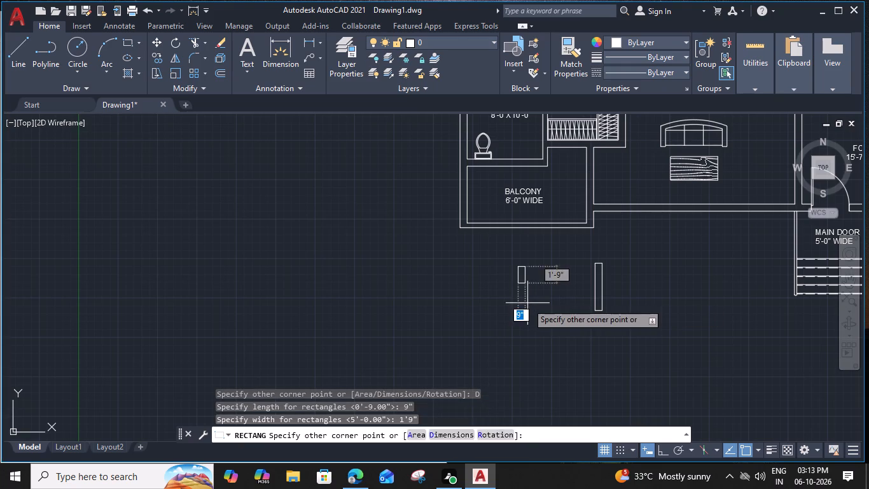
left_click(527, 303)
key("Escape")
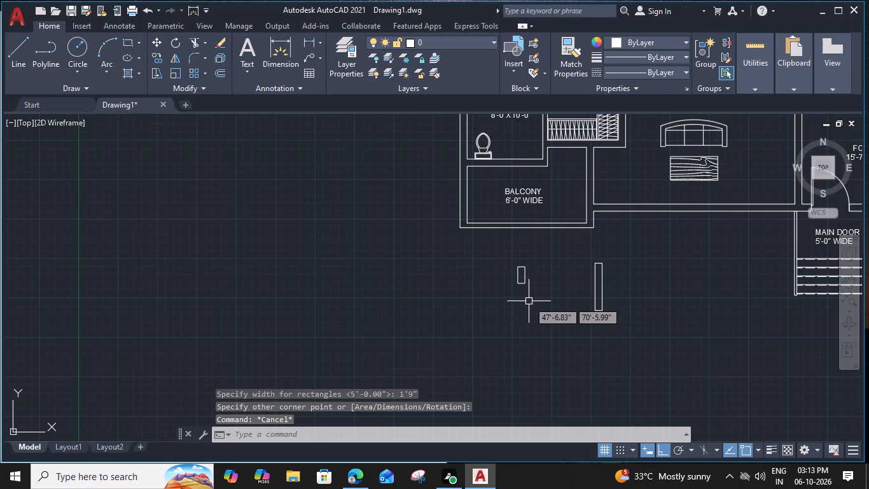
Set the object colour to dark red 153,27,30 and draw a vertical centre line through the 5' rectangle.
scroll(529, 301, "up", 1)
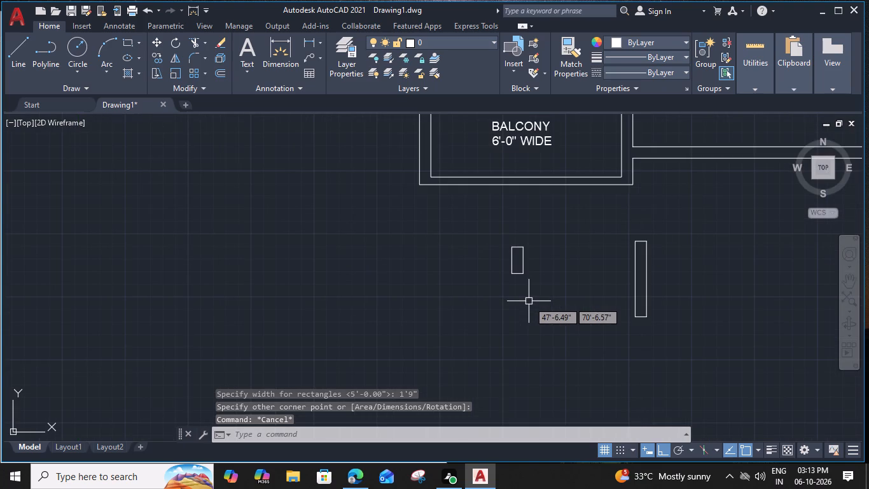
key("l")
key("space")
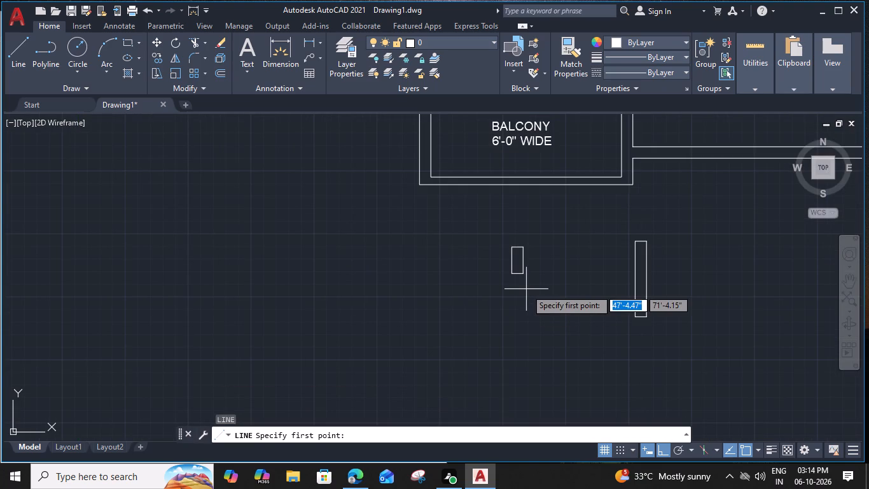
left_click(678, 42)
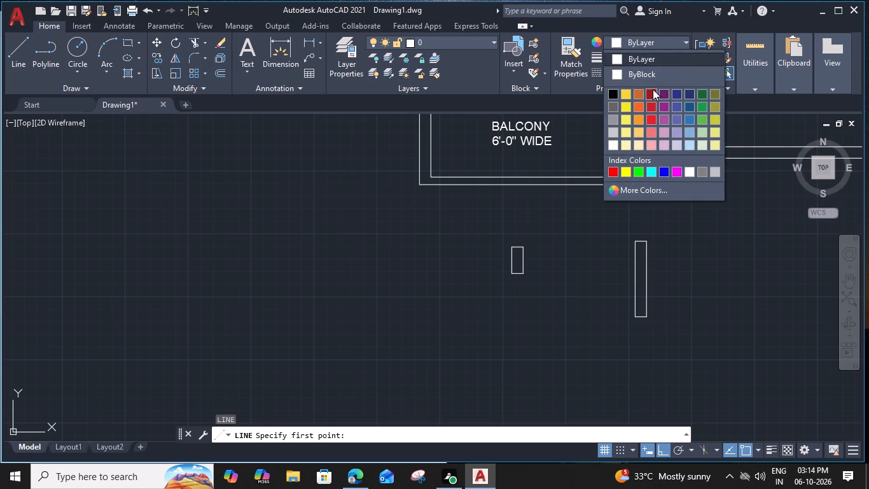
left_click(653, 89)
key("l")
key("space")
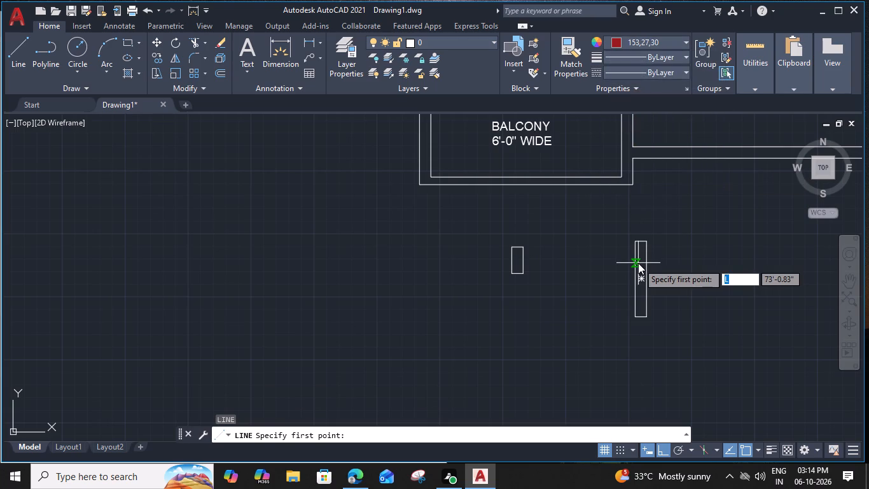
key("Delete")
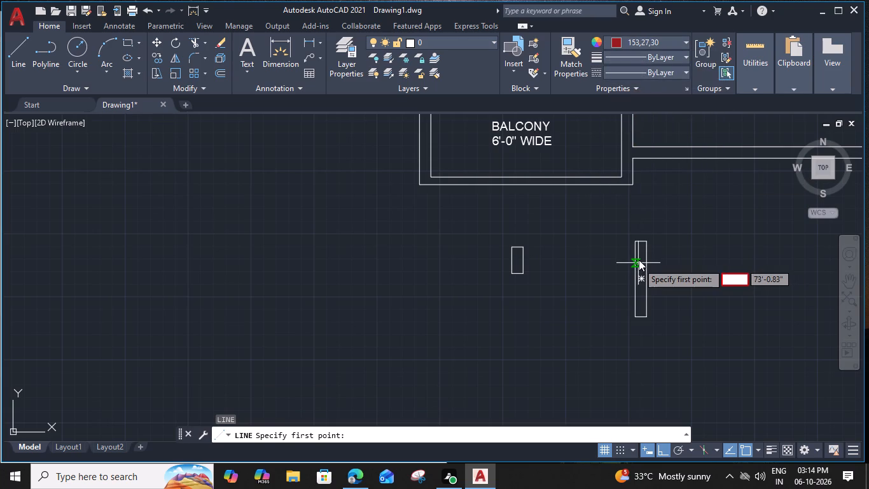
key("space")
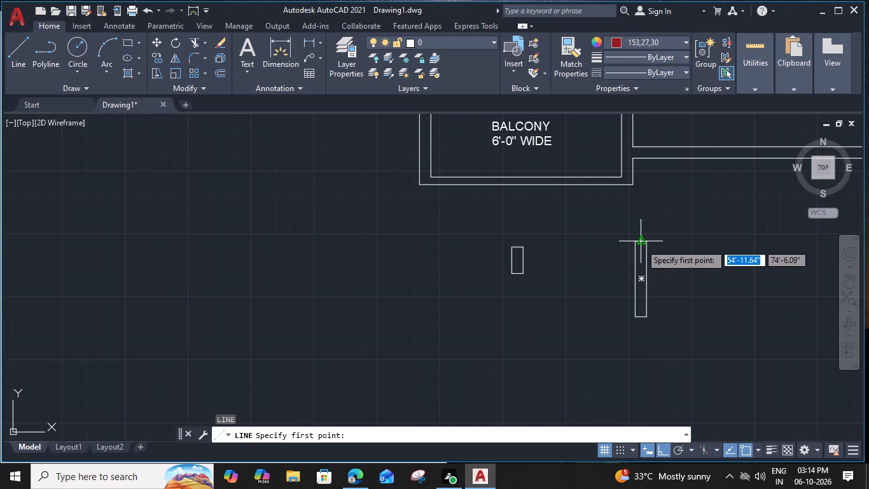
double_click(640, 242)
left_click(643, 315)
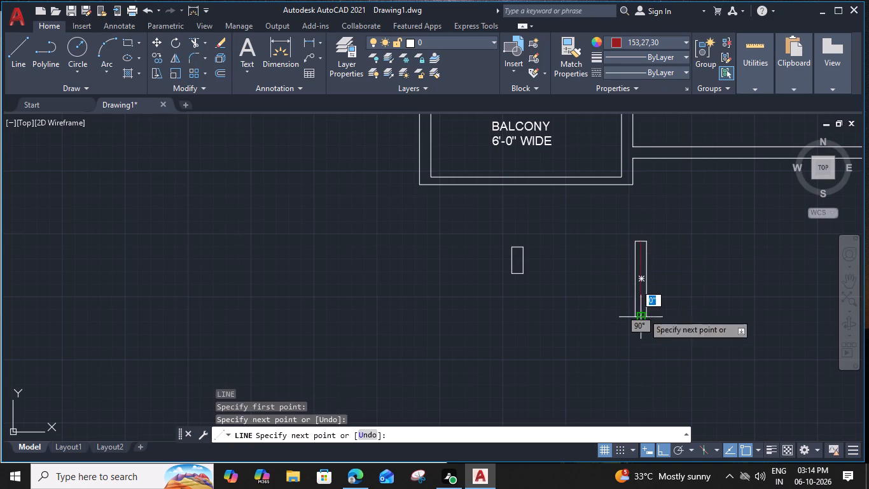
key("Escape")
Draw a vertical centre line in the same dark red through the 1'9" rectangle.
scroll(643, 292, "up", 2)
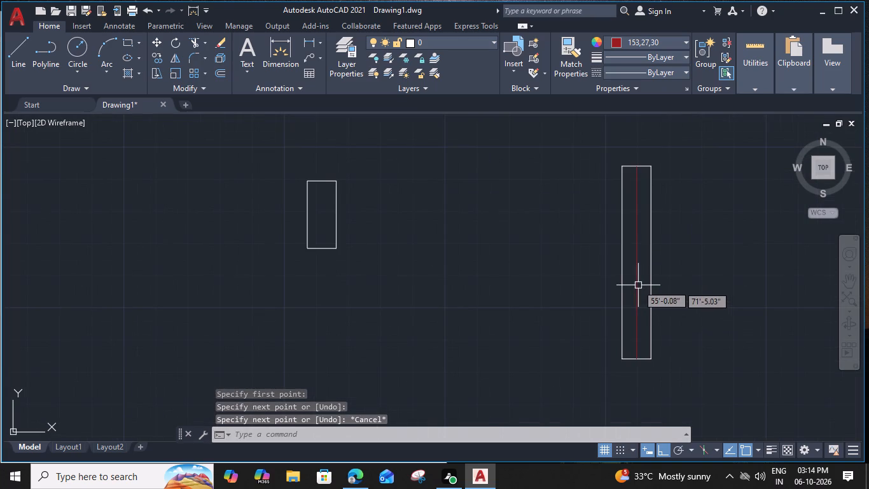
key("space")
left_click(321, 179)
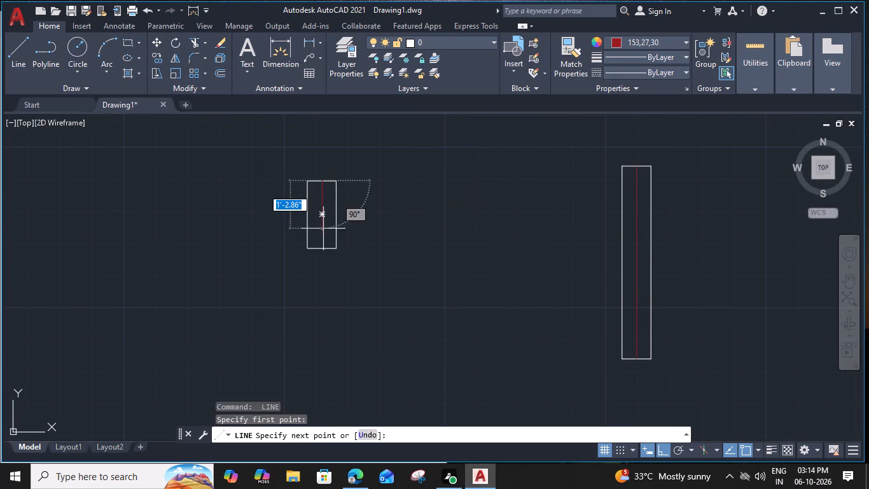
left_click(323, 248)
key("Escape")
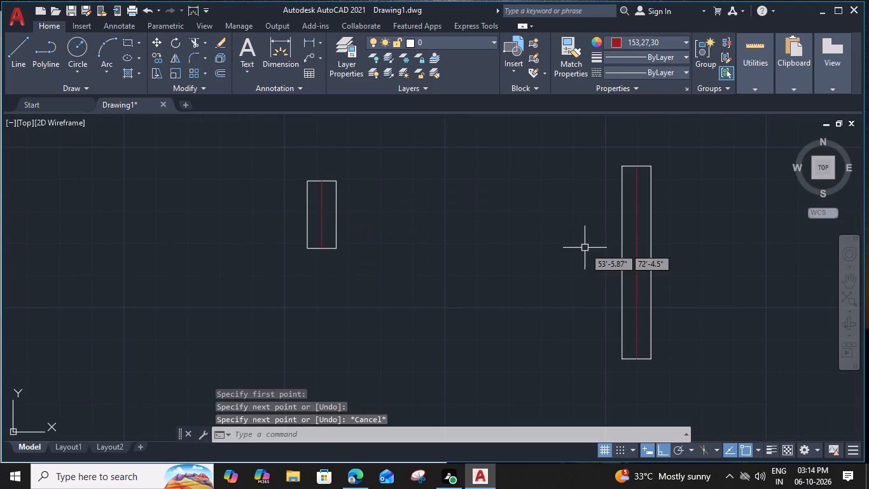
Offset the 5' rectangle's red centre line by 1" to both sides.
left_click(637, 241)
key("o")
key("space")
type("1")
key("shift+quotedbl")
key("Return")
left_click(668, 241)
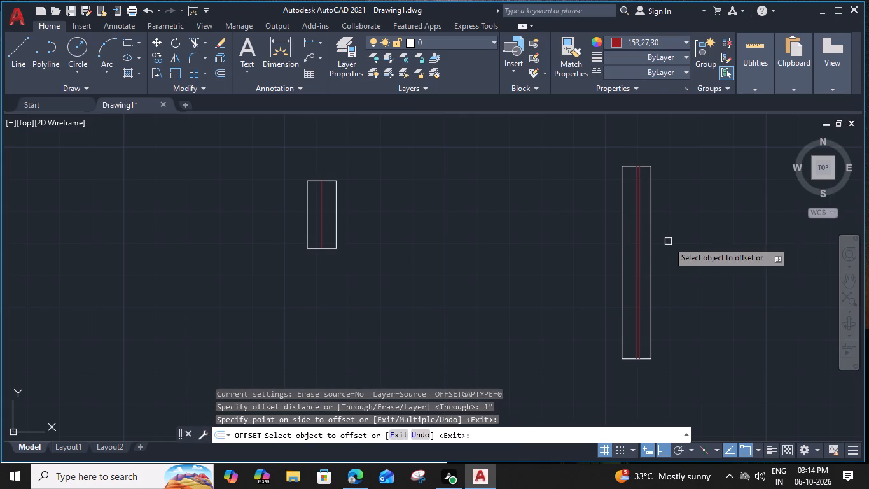
left_click(633, 237)
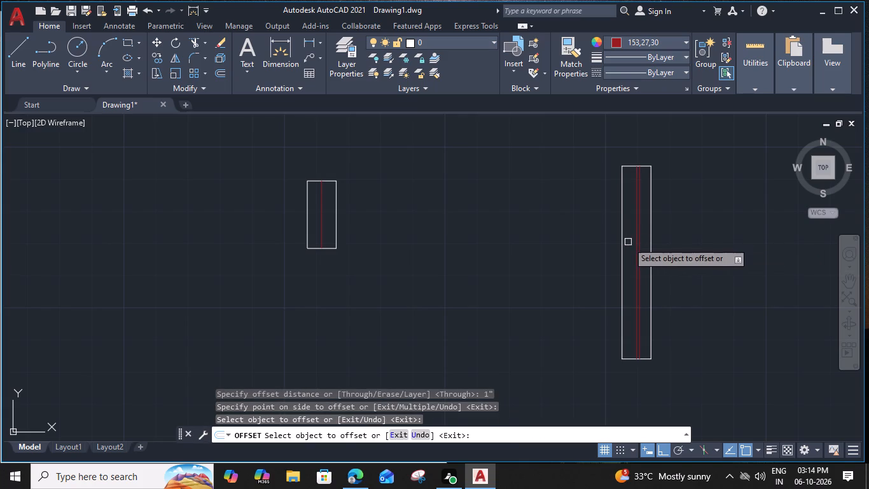
left_click(633, 241)
scroll(633, 243, "up", 1)
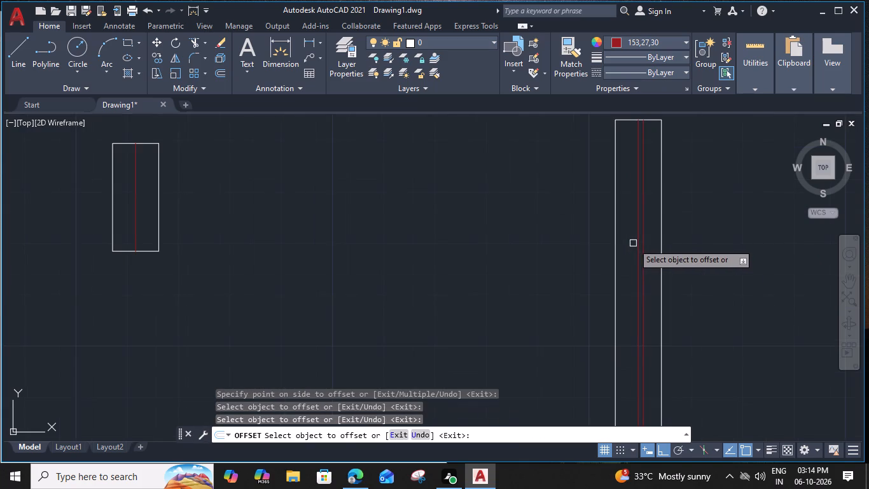
left_click(638, 242)
left_click(605, 247)
Offset the 1'9" rectangle's red centre line by 1" to both sides.
scroll(602, 246, "down", 2)
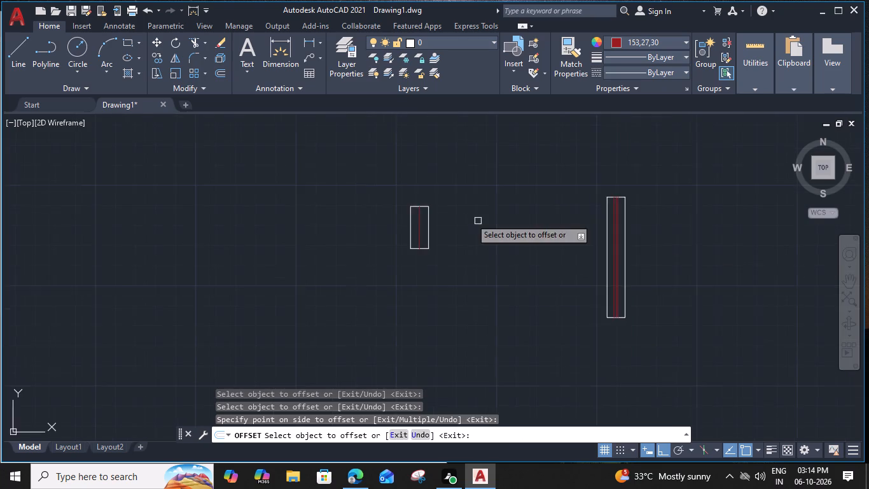
scroll(407, 221, "up", 2)
left_click(434, 219)
left_click(506, 226)
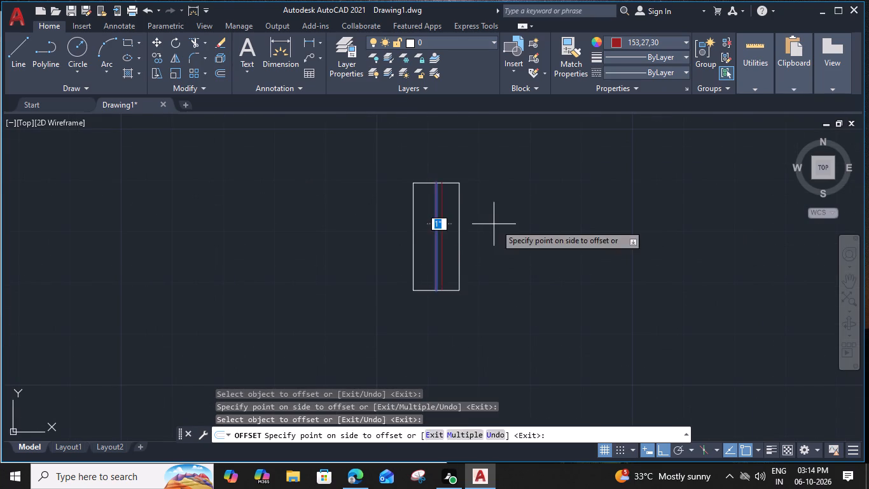
scroll(425, 222, "up", 1)
left_click_drag(440, 227, 434, 227)
left_click(406, 226)
key("Escape")
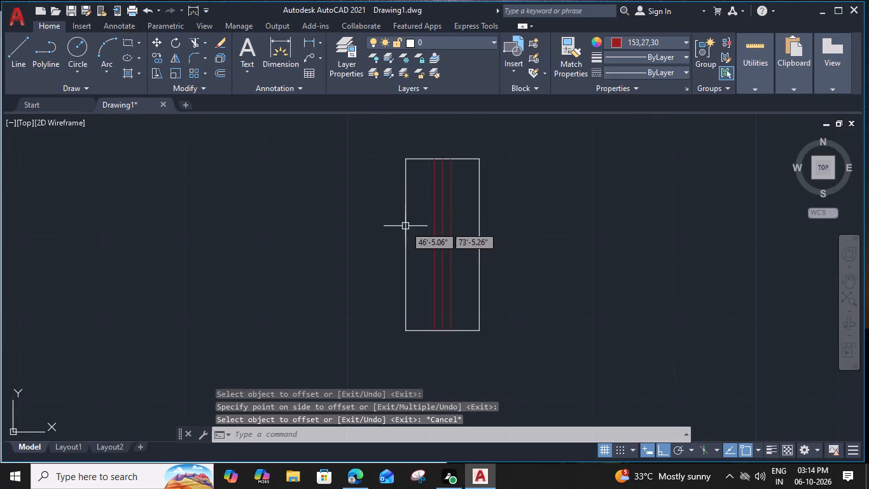
Group the 1'9" window symbol's rectangle with its three dark red lines.
scroll(408, 222, "down", 2)
left_click_drag(468, 174, 445, 199)
left_click(393, 300)
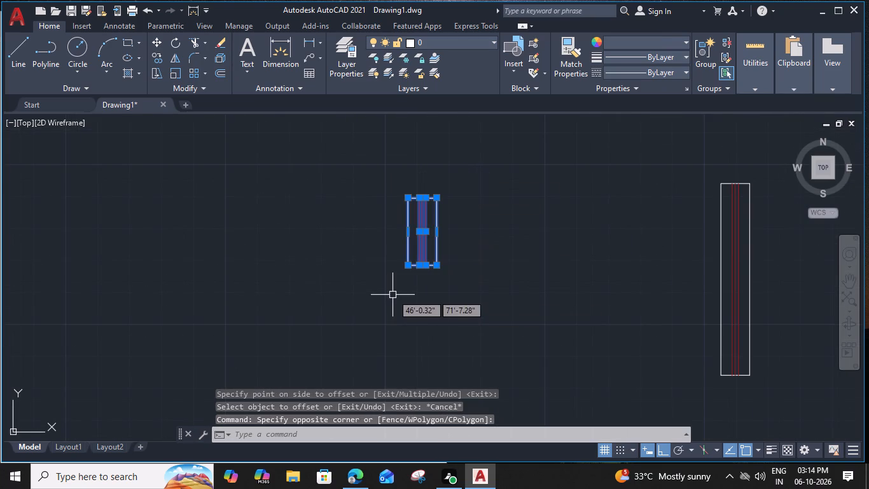
type("G")
key("space")
Group the 5' window symbol's rectangle with its three dark red lines.
left_click(760, 179)
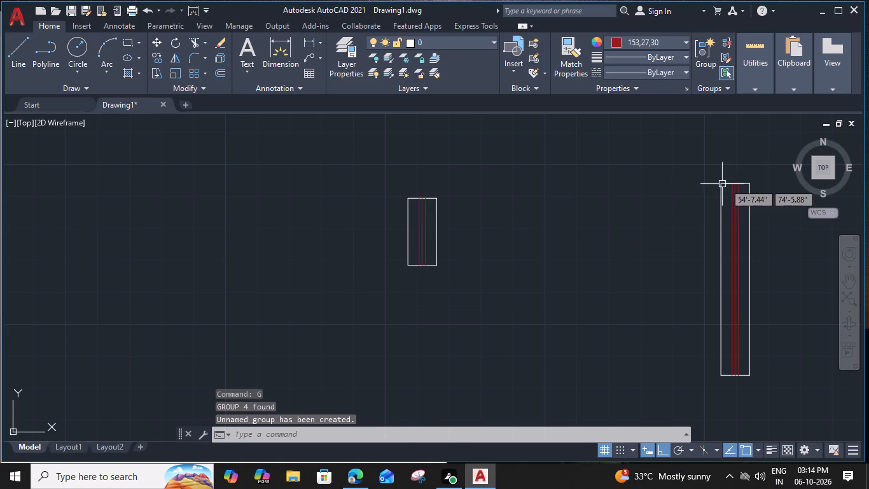
left_click(690, 253)
key("g")
key("space")
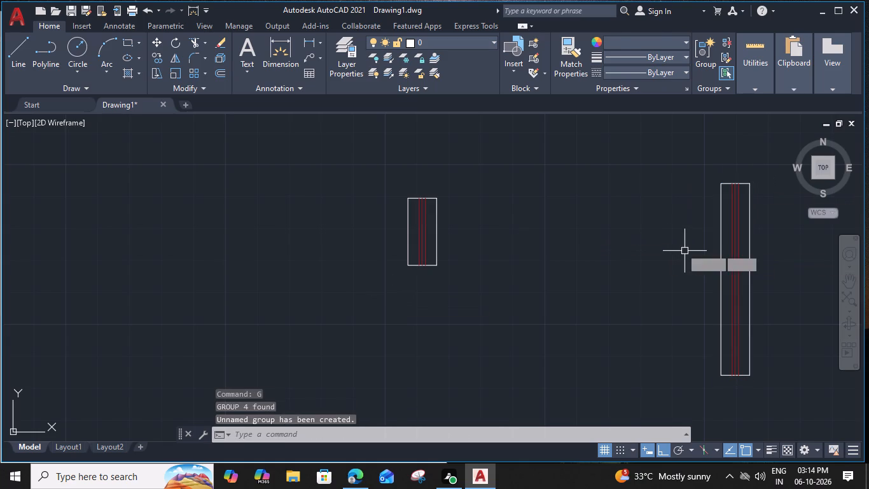
Set the current object colour back to ByLayer.
scroll(641, 248, "down", 2)
left_click(679, 39)
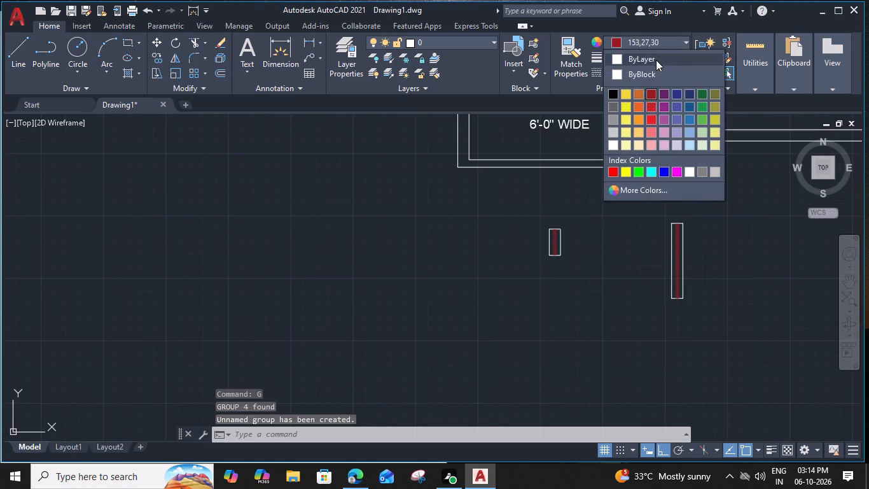
left_click(655, 62)
key("Escape")
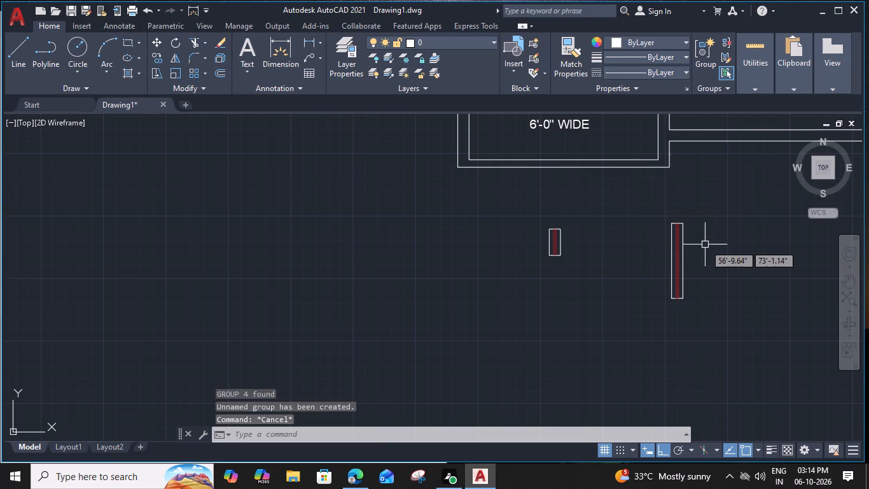
Copy the 5' window symbol by its long edge's midpoint into the master bedroom's outer wall, beside the bed.
left_click(683, 260)
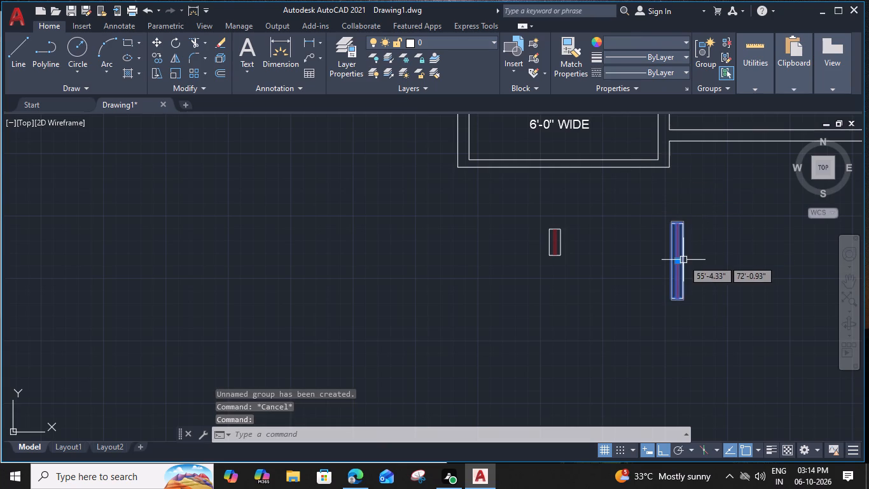
type("CO")
key("space")
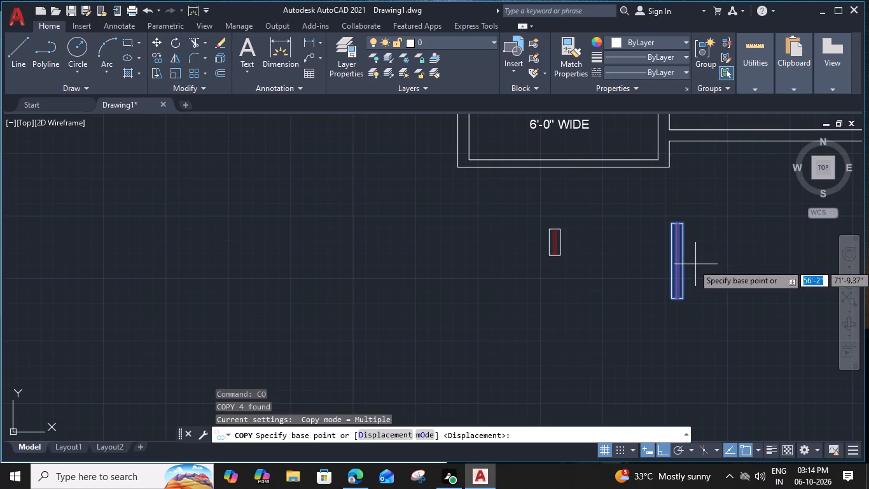
scroll(695, 264, "up", 1)
left_click(678, 256)
scroll(678, 256, "down", 3)
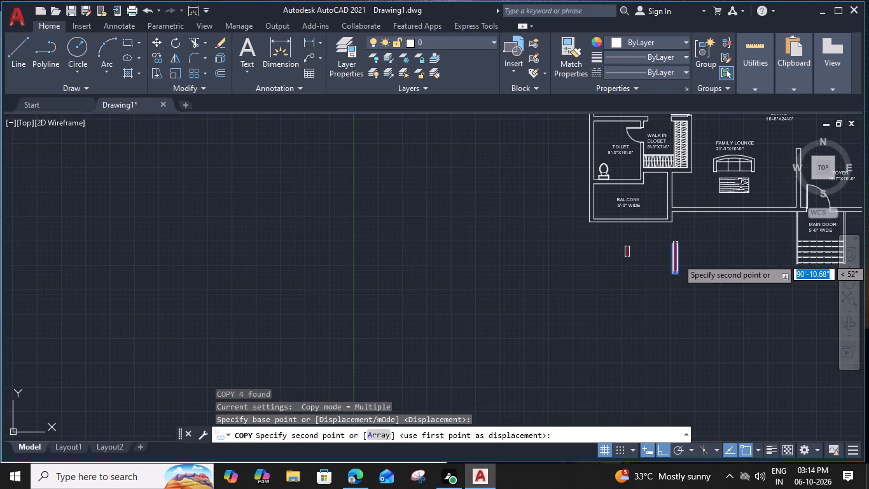
middle_click_drag(572, 215, 553, 345)
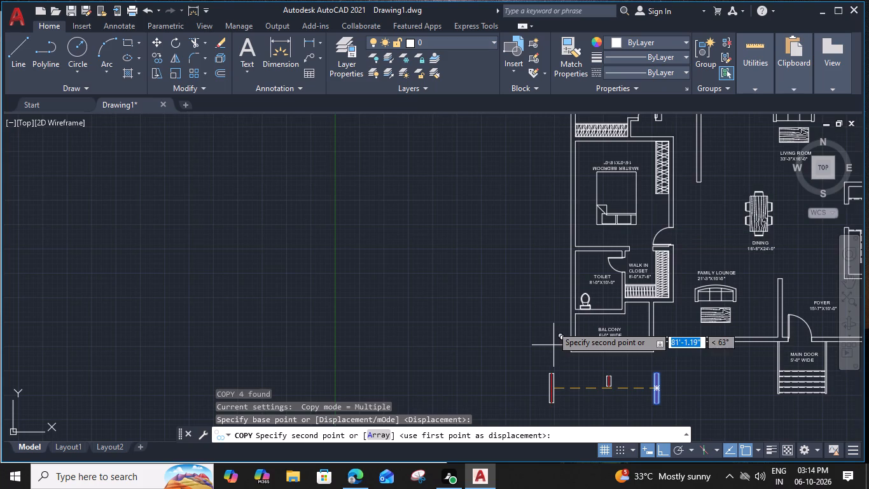
left_click(579, 197)
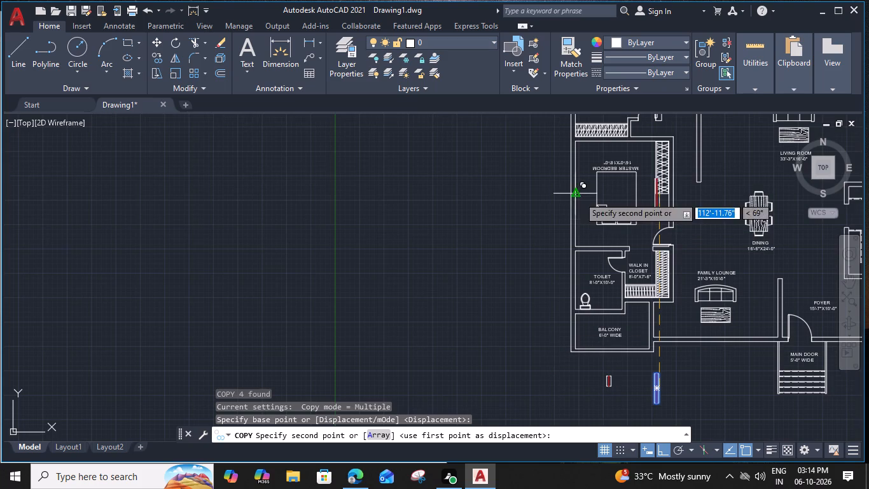
key("Escape")
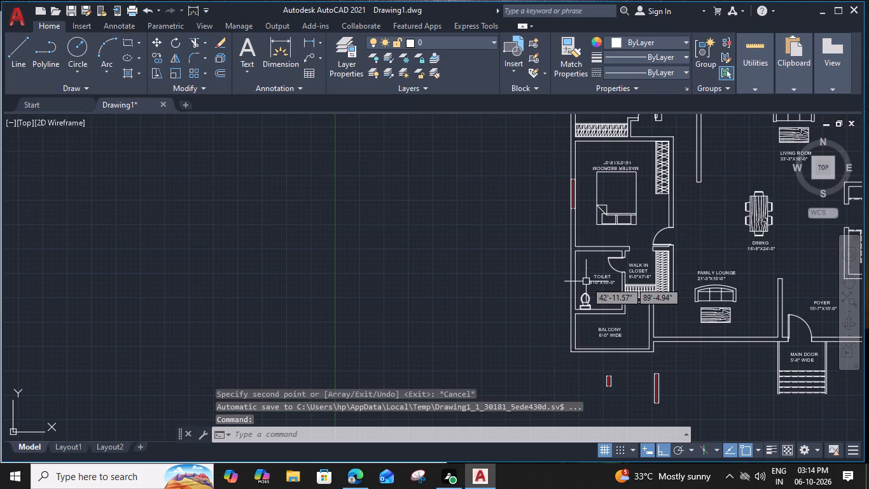
Copy the 5' window symbol by its long edge's midpoint into the wall between the balcony and the family lounge.
middle_click_drag(594, 328, 581, 231)
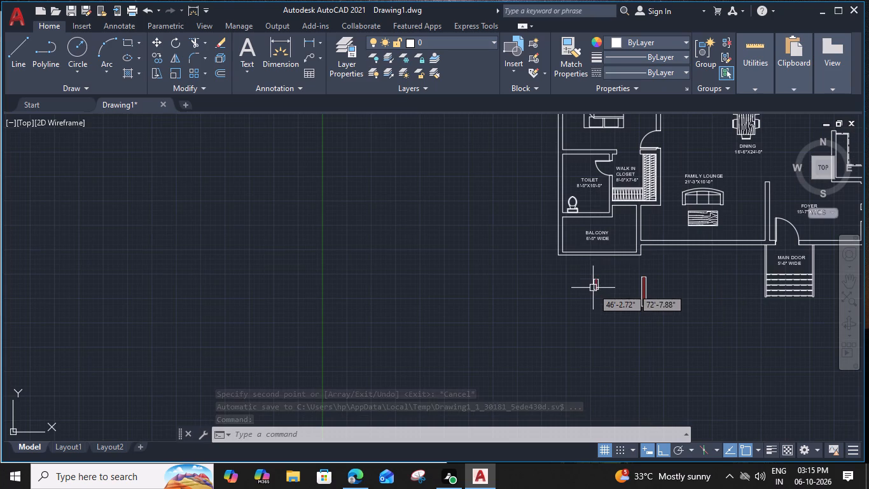
left_click(657, 271)
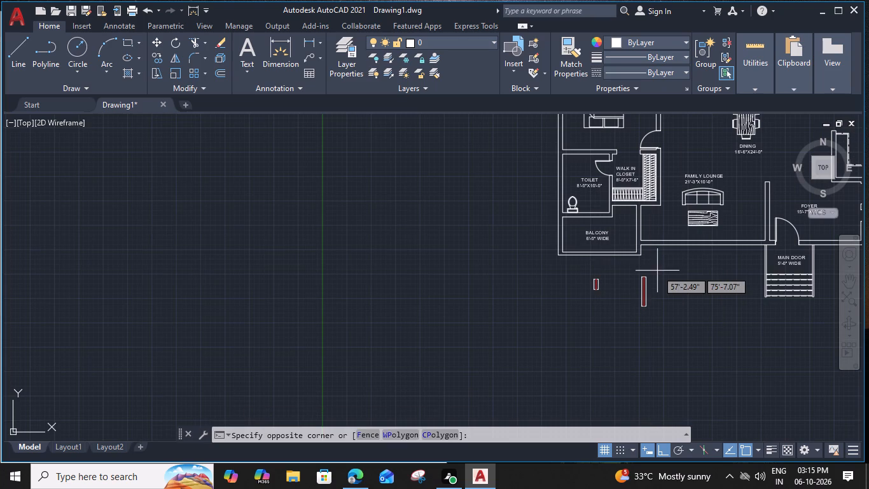
left_click(629, 324)
key("m")
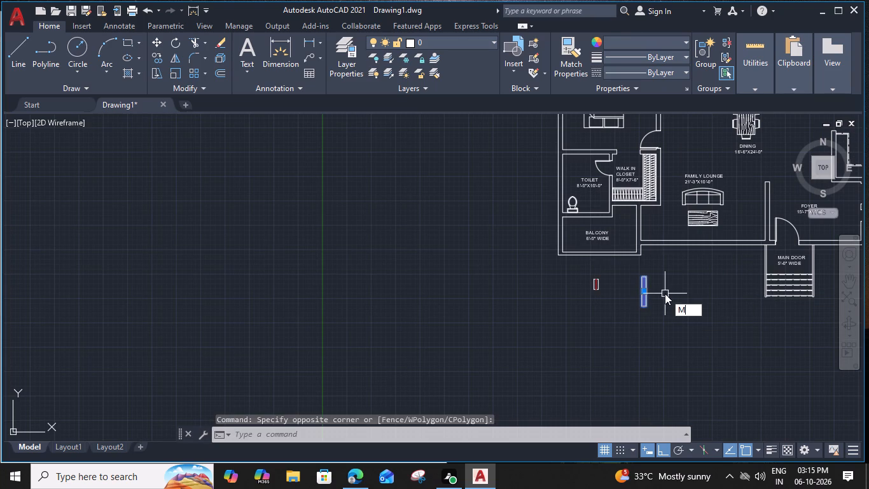
key("BackSpace")
type("CO")
key("space")
scroll(637, 292, "up", 2)
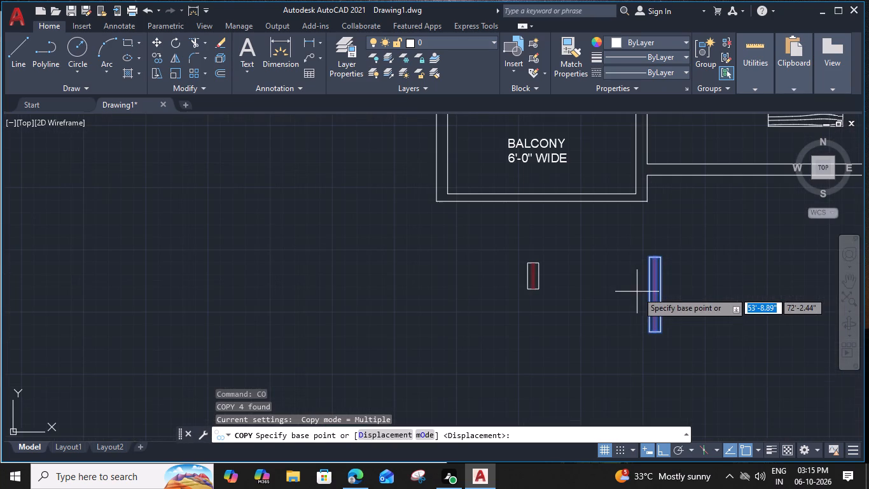
left_click(660, 295)
scroll(660, 293, "down", 2)
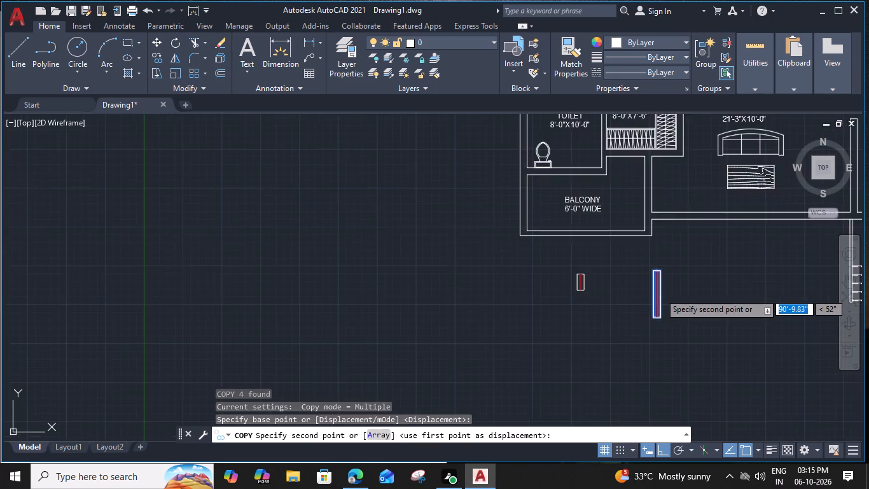
scroll(652, 227, "up", 2)
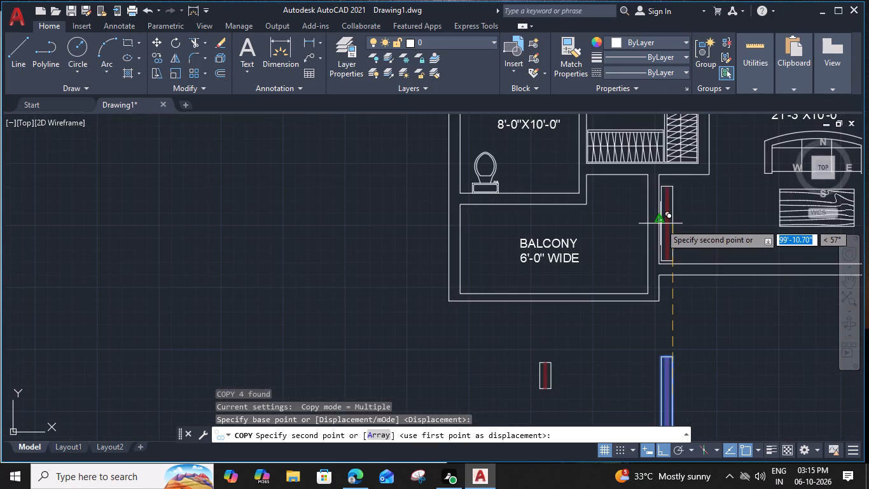
left_click(660, 223)
scroll(675, 223, "down", 2)
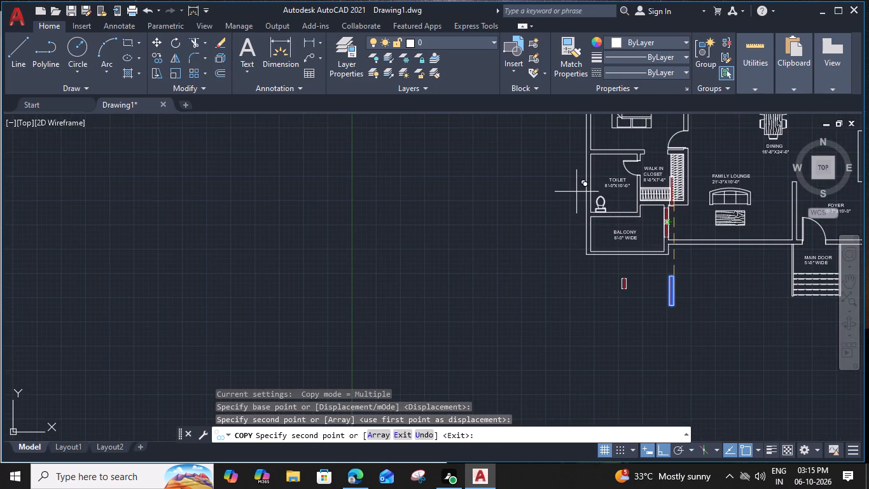
middle_click_drag(572, 167, 574, 234)
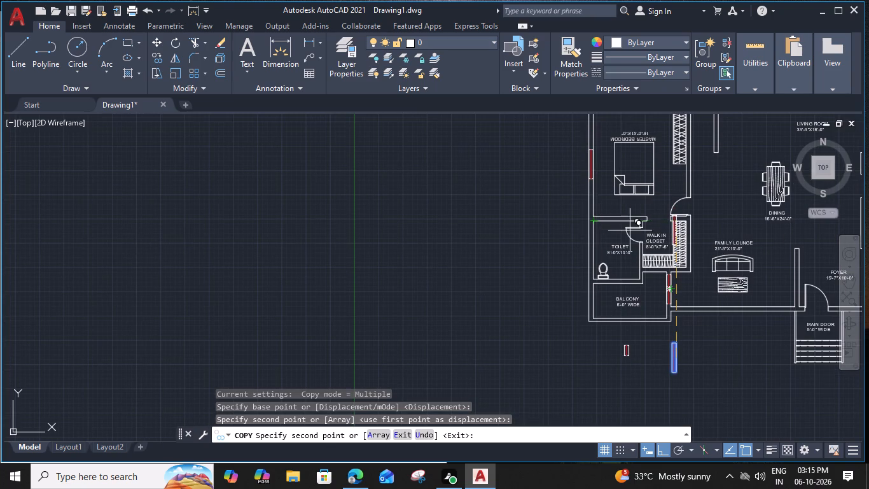
middle_click_drag(651, 229, 454, 218)
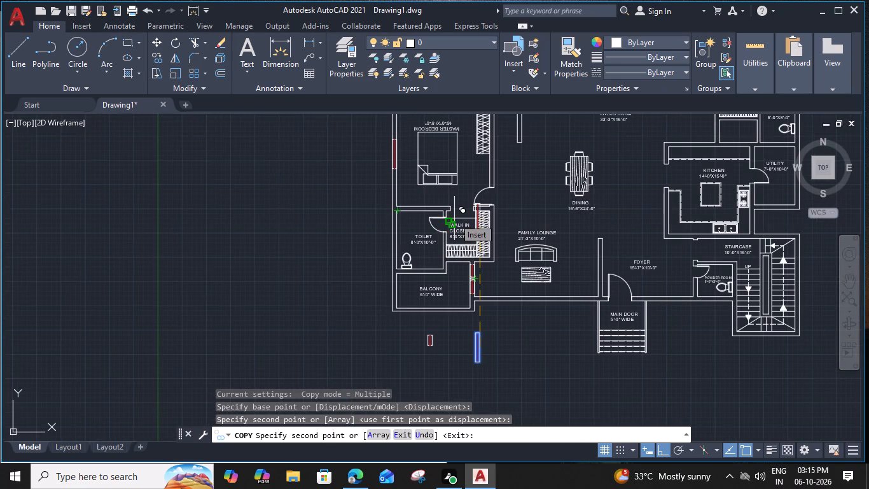
middle_click_drag(632, 211, 531, 243)
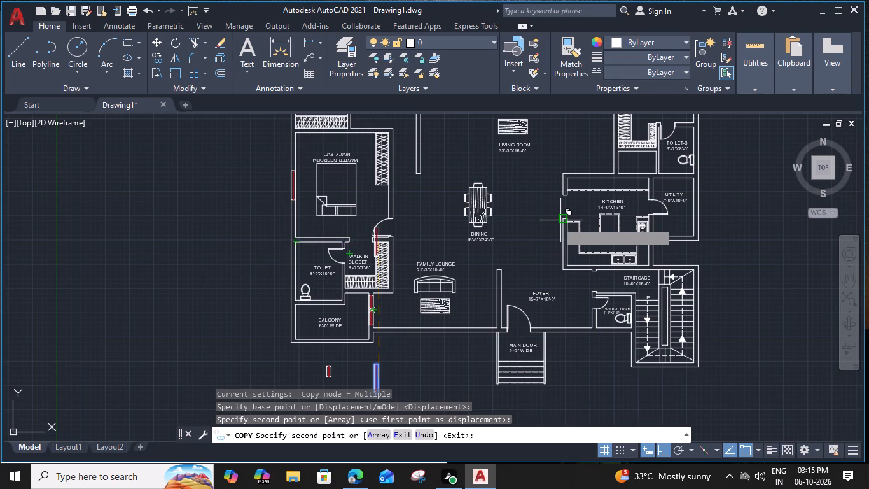
middle_click_drag(670, 207, 639, 334)
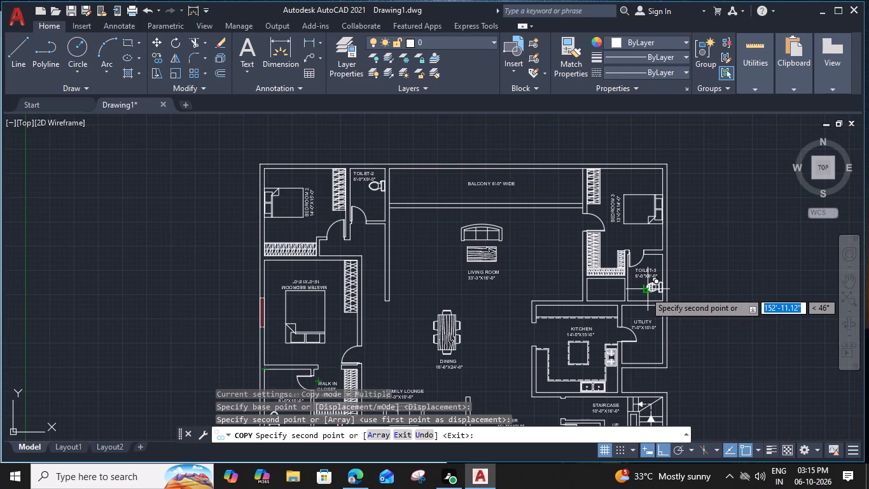
middle_click_drag(501, 301, 548, 171)
key("Escape")
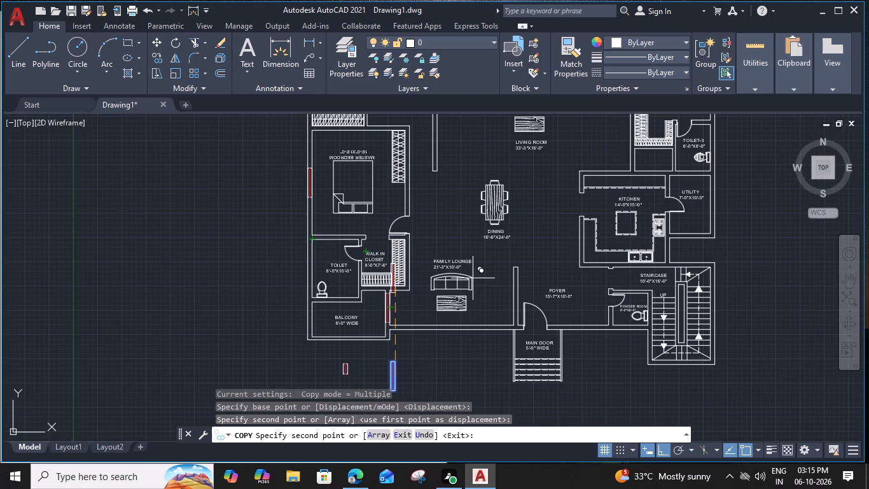
Copy the 1'9" window symbol by its long edge's midpoint into the outer wall of the 8'-0"X10'-0" toilet, beside the WC.
middle_click_drag(415, 335, 462, 271)
scroll(410, 289, "up", 1)
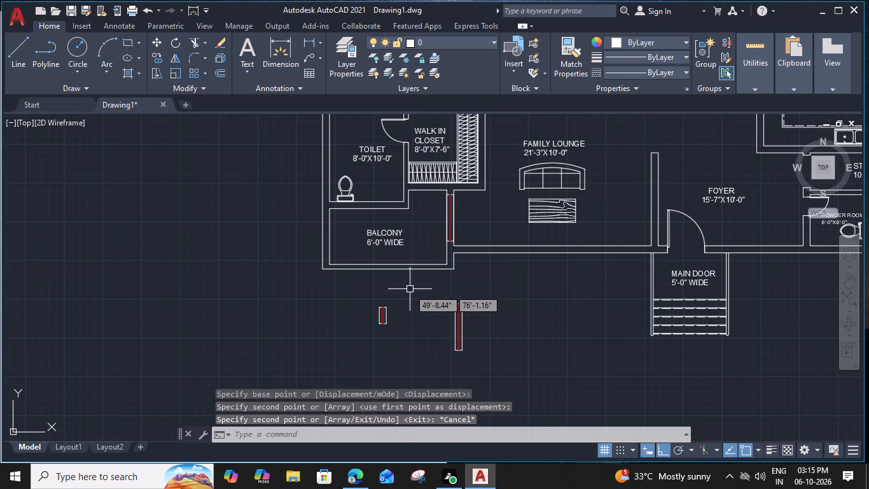
left_click_drag(409, 289, 393, 300)
left_click(361, 337)
type("CO")
key("space")
scroll(393, 315, "up", 2)
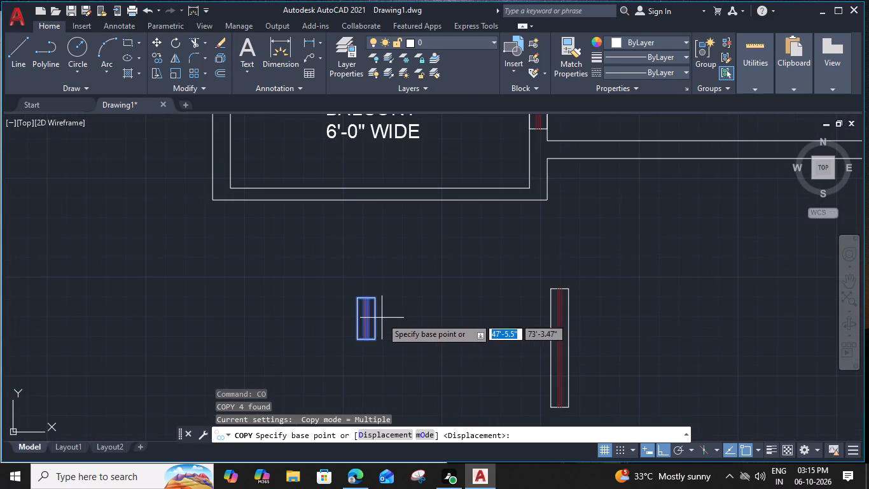
left_click(377, 318)
scroll(377, 318, "down", 2)
middle_click_drag(303, 194, 304, 194)
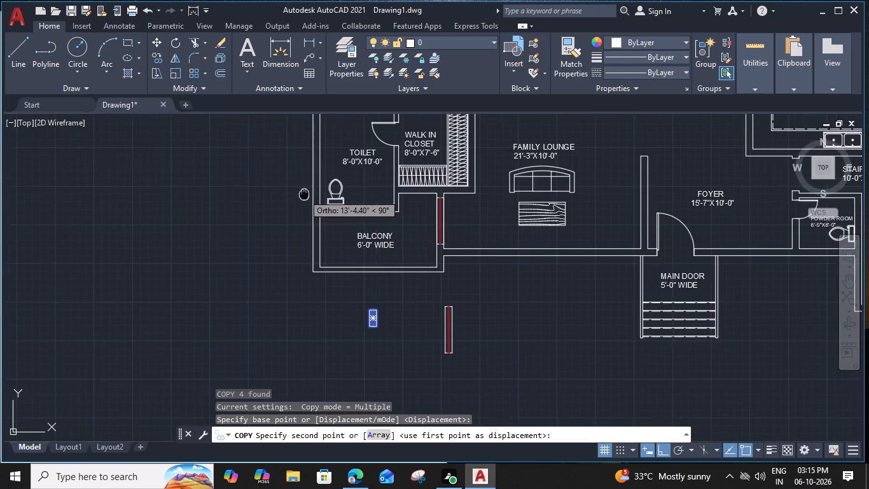
middle_click_drag(304, 194, 400, 250)
left_click(418, 244)
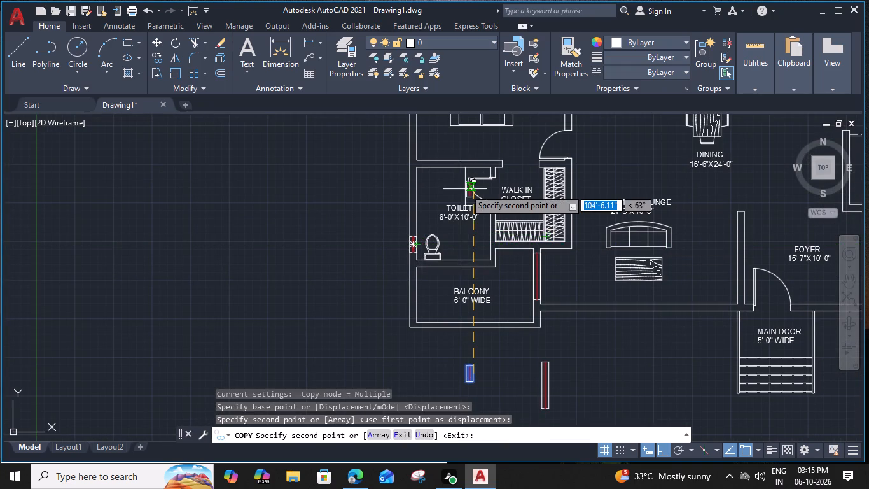
Place further copies of the 1'9" window symbol in the outer walls of Toilet-3, behind the WC, and of the utility room, near mid-wall.
scroll(465, 189, "down", 1)
middle_click_drag(569, 219, 325, 277)
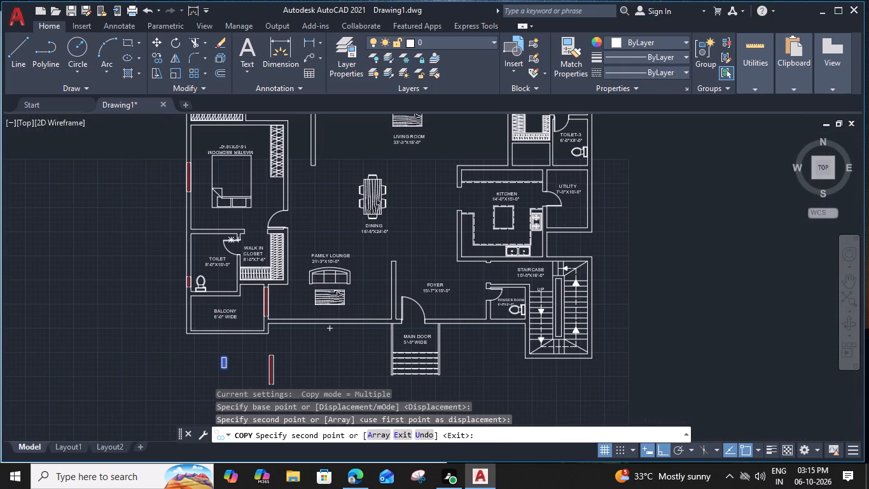
scroll(586, 150, "up", 2)
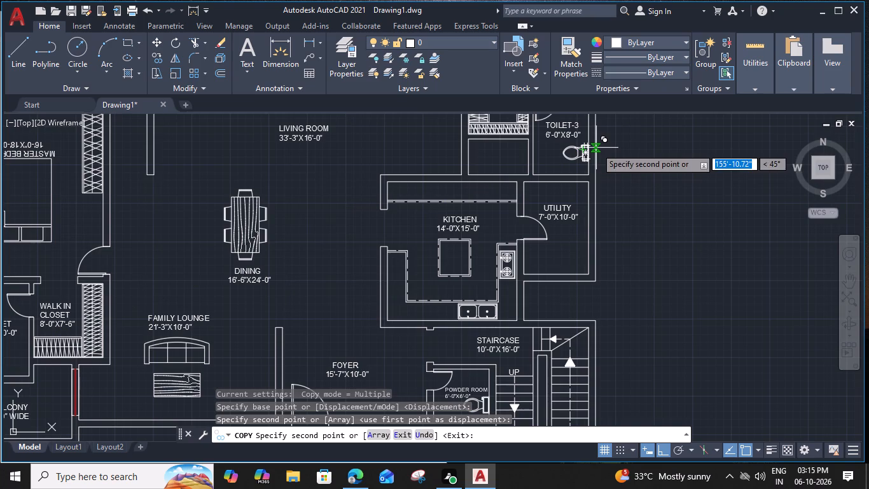
left_click(595, 148)
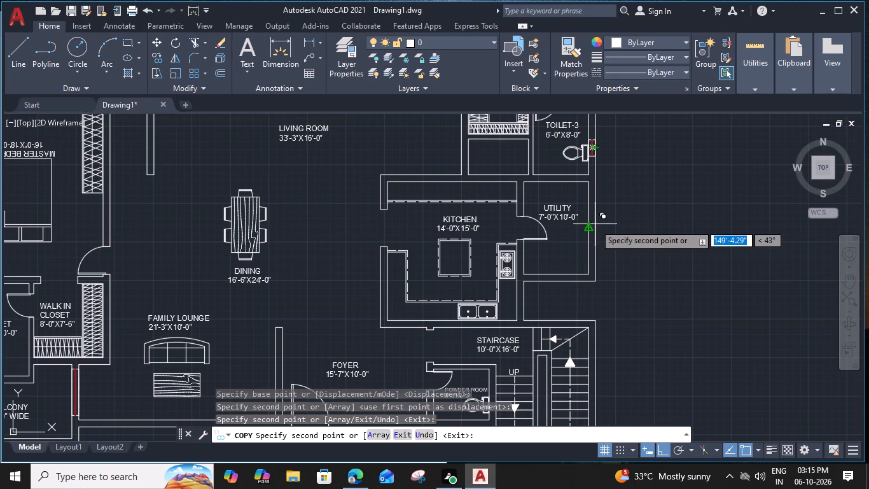
scroll(595, 229, "up", 3)
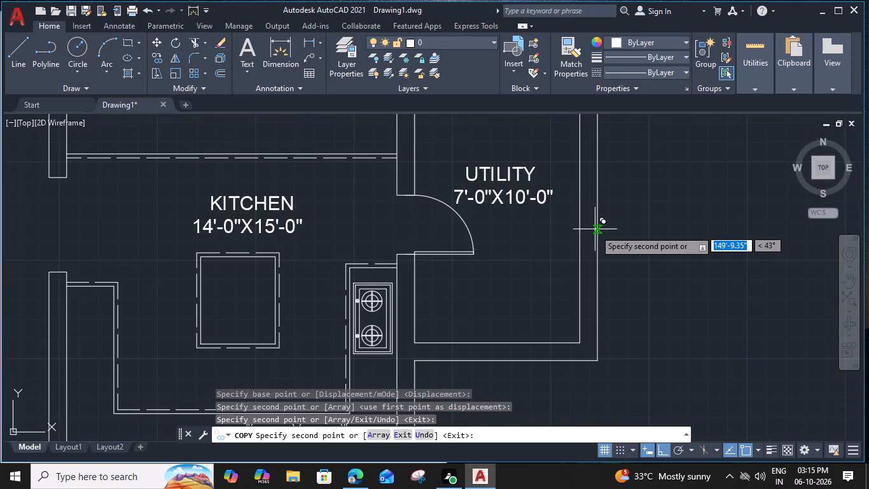
left_click(599, 230)
scroll(599, 230, "down", 1)
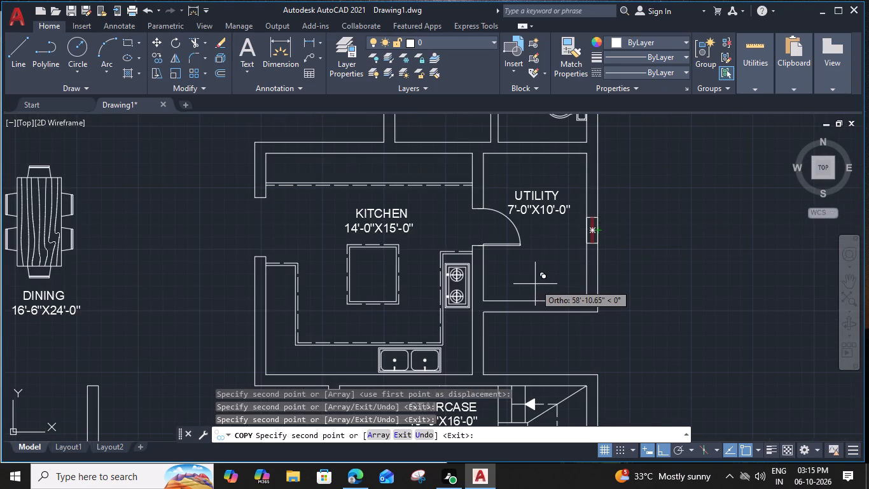
middle_click_drag(419, 289, 641, 199)
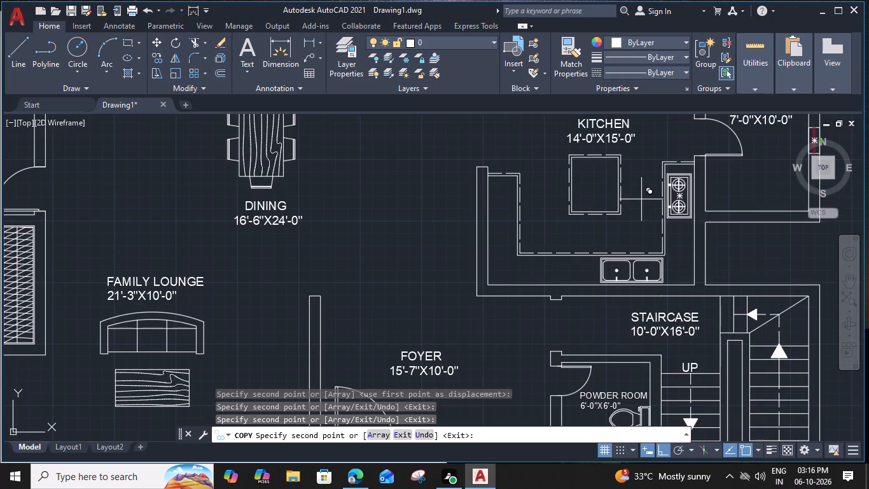
key("Escape")
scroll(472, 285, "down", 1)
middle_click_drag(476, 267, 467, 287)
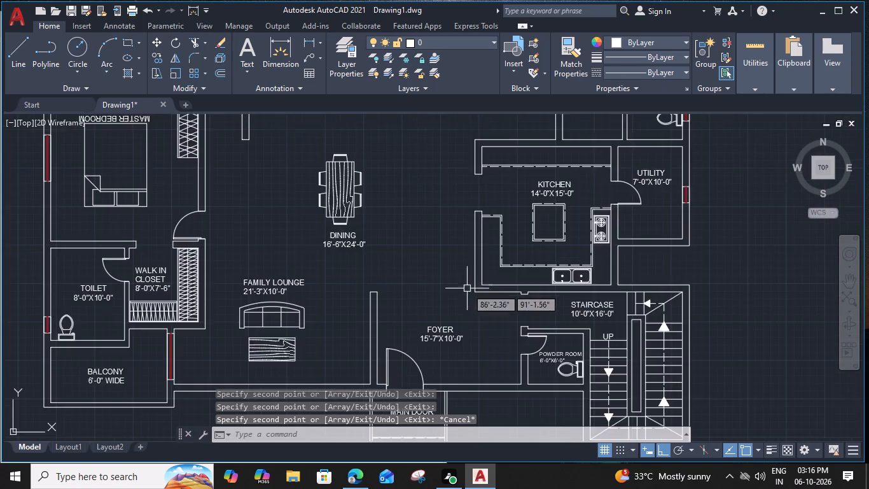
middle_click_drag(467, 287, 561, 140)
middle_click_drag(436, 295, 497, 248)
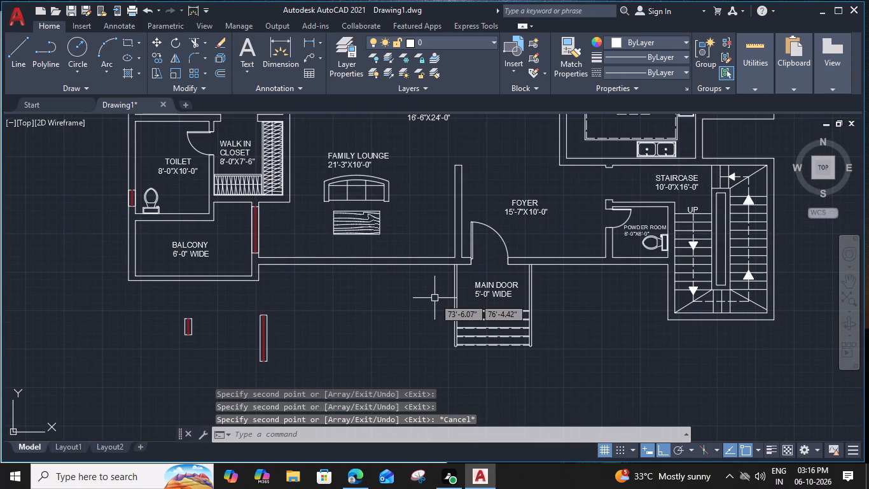
Rotate the loose 5' window symbol below the plan by 270° about its upper corner so it lies horizontally.
left_click_drag(346, 255, 316, 290)
left_click(302, 324)
type("RO")
key("space")
scroll(326, 274, "up", 2)
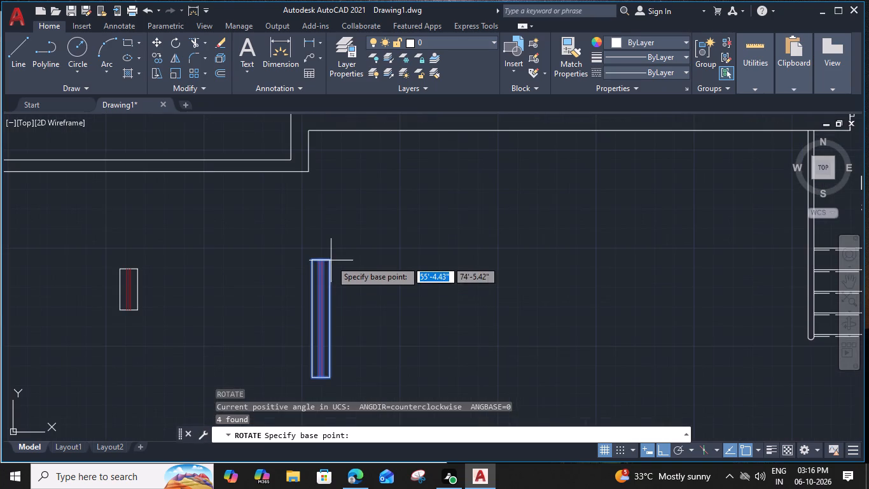
left_click(331, 259)
scroll(331, 298, "up", 2)
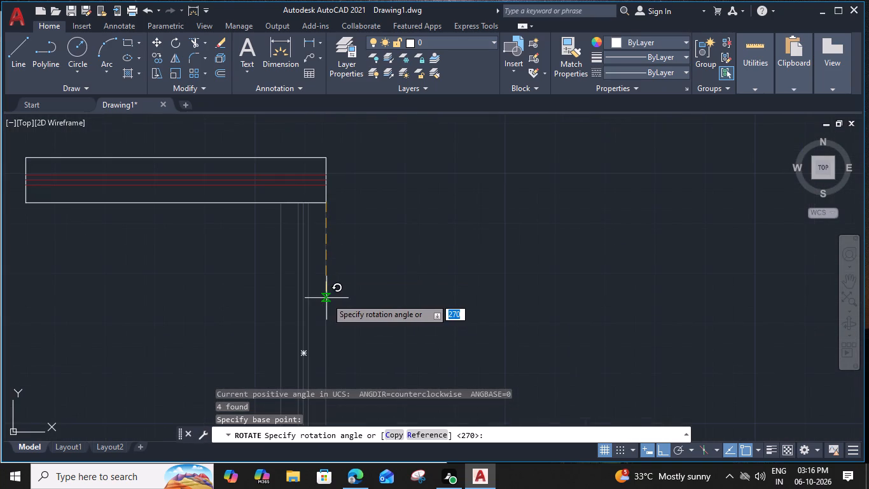
left_click(326, 298)
scroll(326, 298, "down", 3)
middle_click_drag(414, 279, 443, 276)
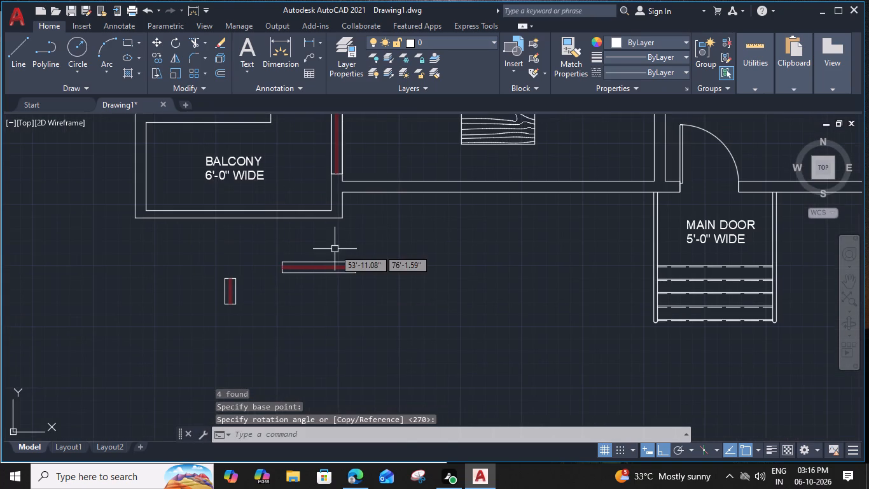
Copy the horizontal 5' window symbol by its long edge's midpoint into the family lounge's outer wall, in line with the table.
left_click(335, 249)
left_click(291, 310)
type("CO")
key("space")
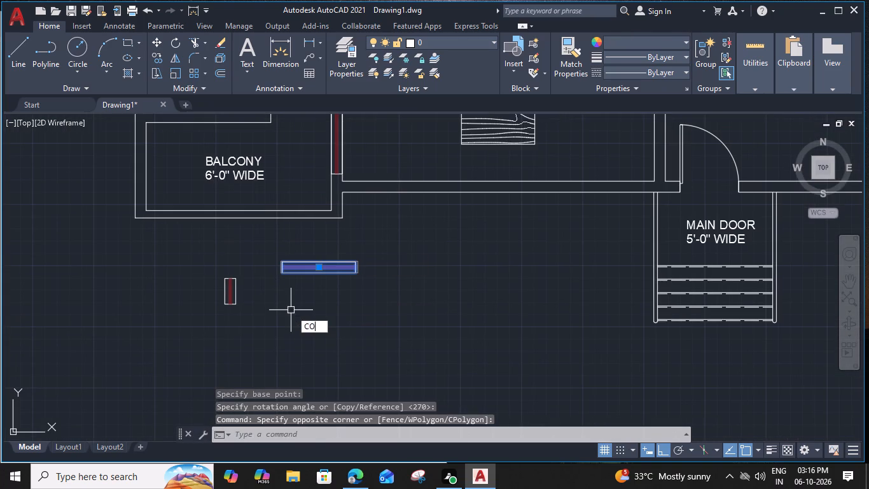
left_click(318, 261)
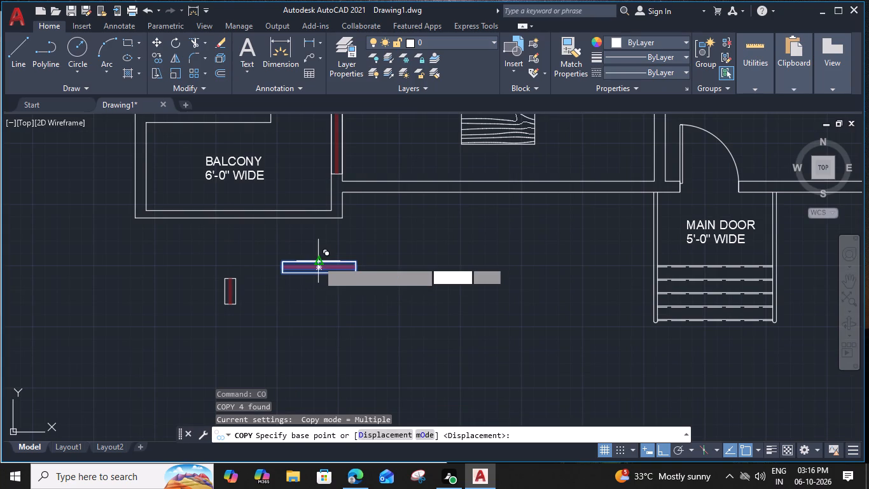
left_click(500, 180)
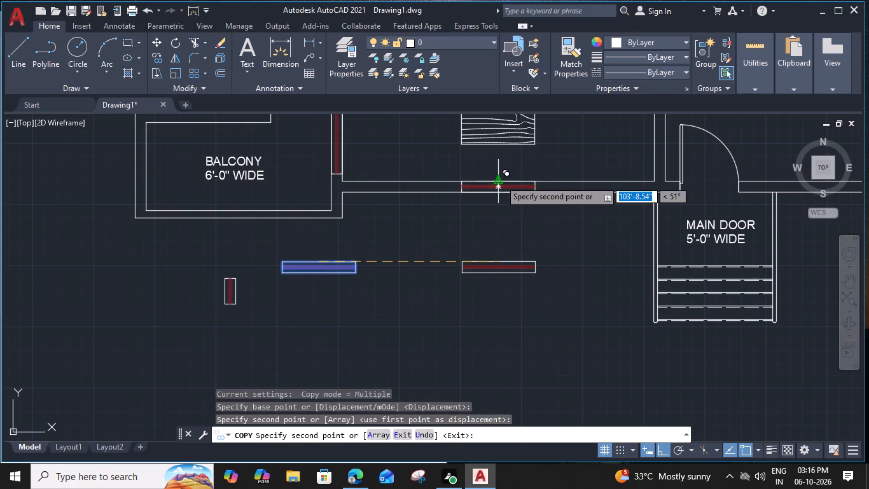
Place further copies of the 5' window symbol in the outer walls of Bedroom 2 and Bedroom 3, along the plan's top edge.
scroll(500, 180, "down", 2)
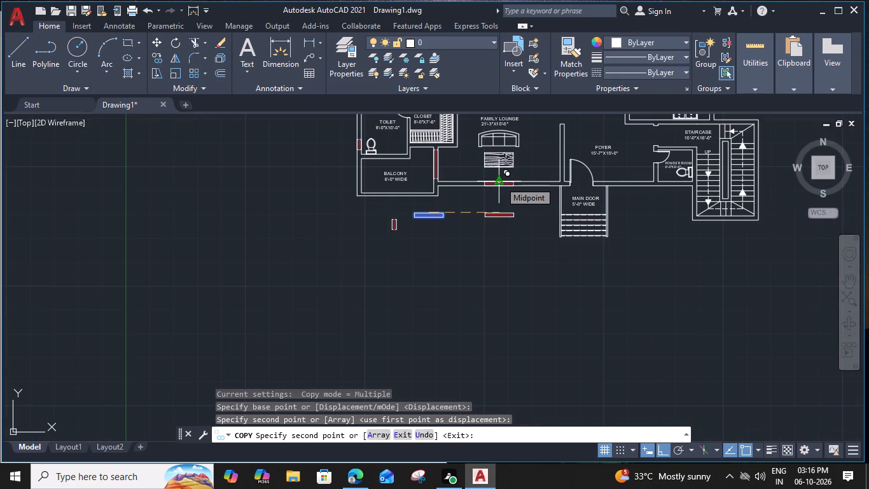
scroll(379, 204, "down", 1)
middle_click_drag(380, 213, 382, 240)
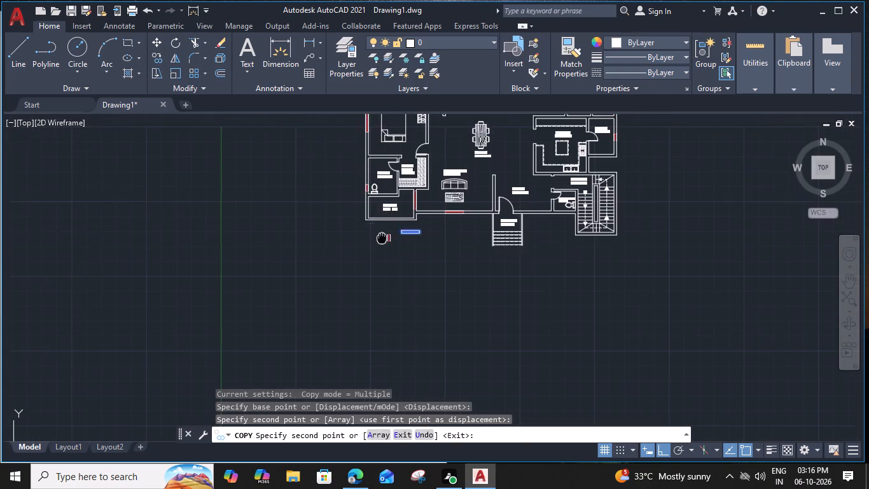
middle_click_drag(382, 240, 393, 330)
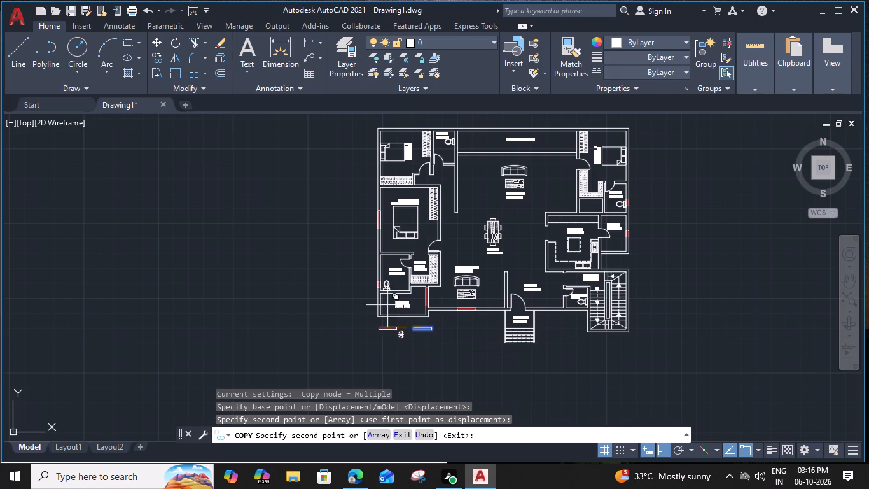
middle_click_drag(408, 126, 410, 202)
scroll(410, 202, "up", 3)
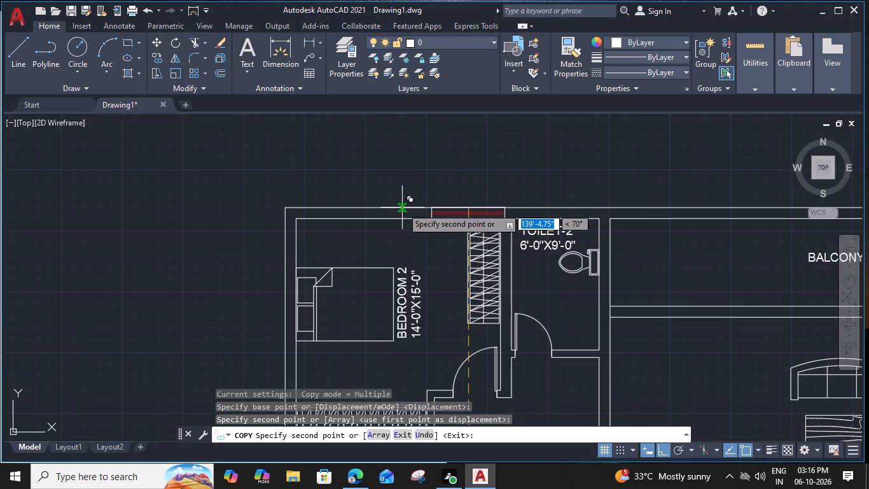
left_click(399, 208)
scroll(531, 218, "down", 2)
middle_click_drag(525, 209, 541, 217)
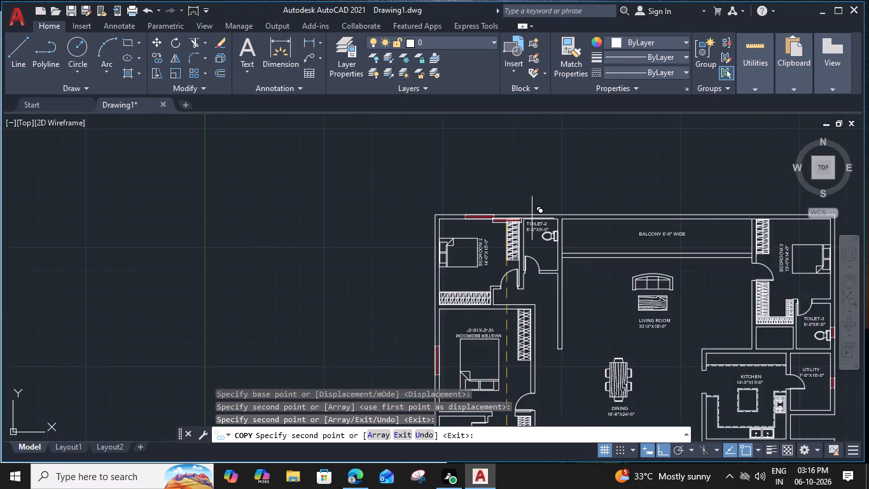
middle_click_drag(541, 217, 321, 208)
scroll(613, 218, "up", 2)
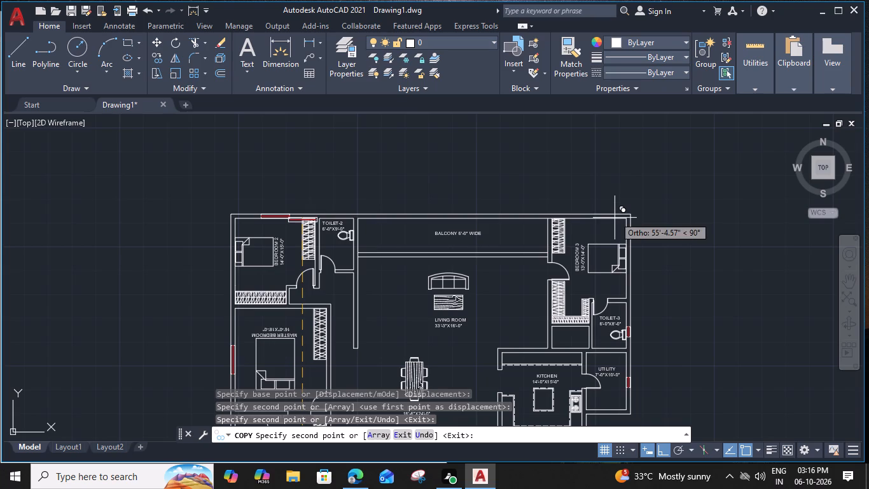
left_click(588, 209)
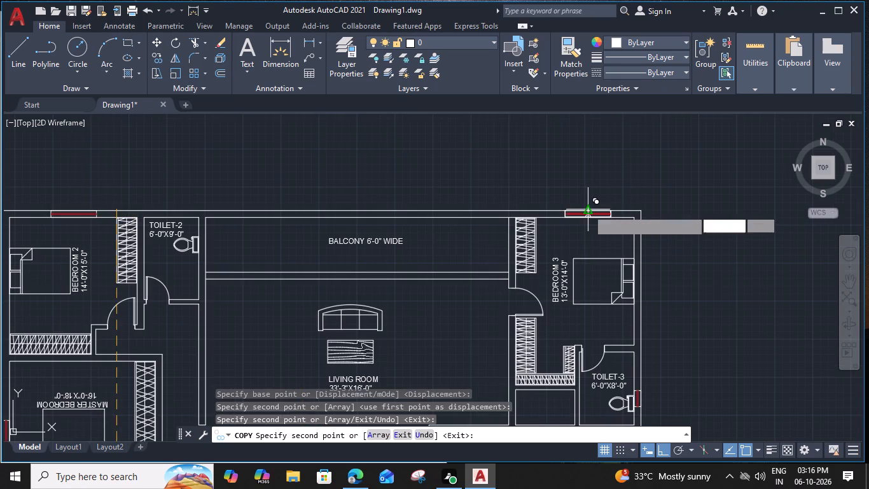
Place another copy of the 5' window symbol in the foyer's outer wall, between the main door and the powder room.
scroll(586, 211, "down", 2)
middle_click_drag(478, 269, 526, 235)
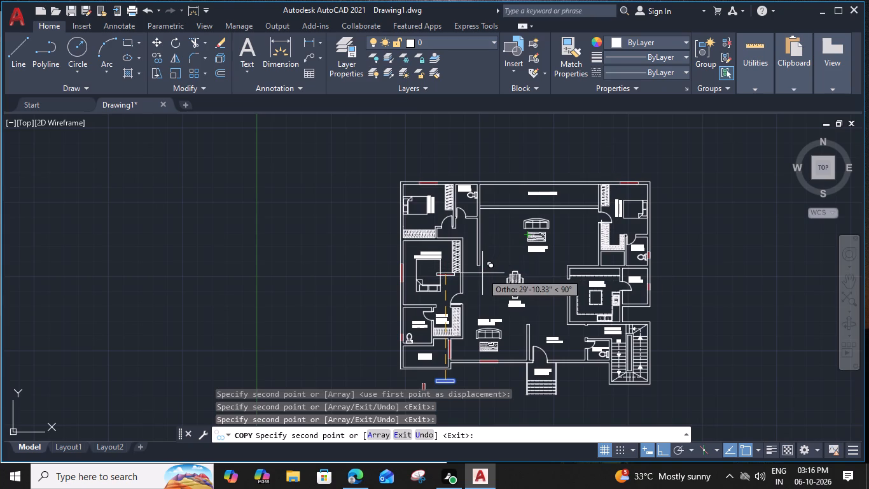
middle_click_drag(489, 311, 460, 245)
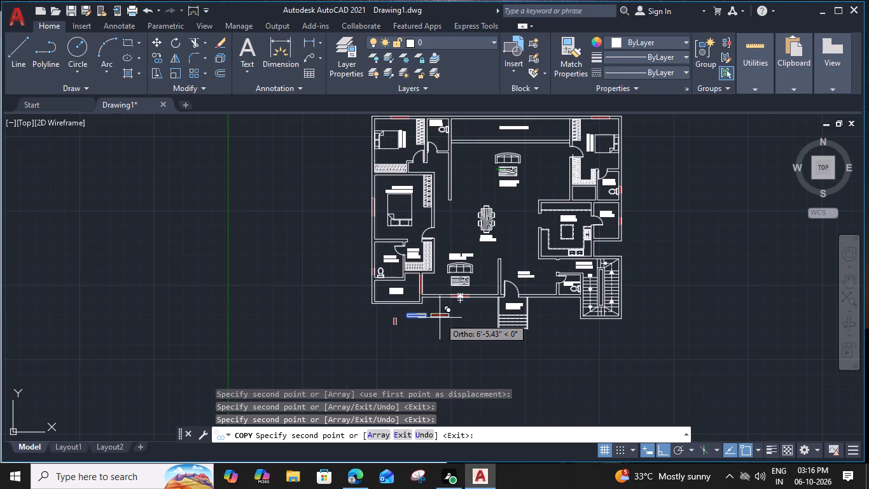
scroll(538, 299, "up", 3)
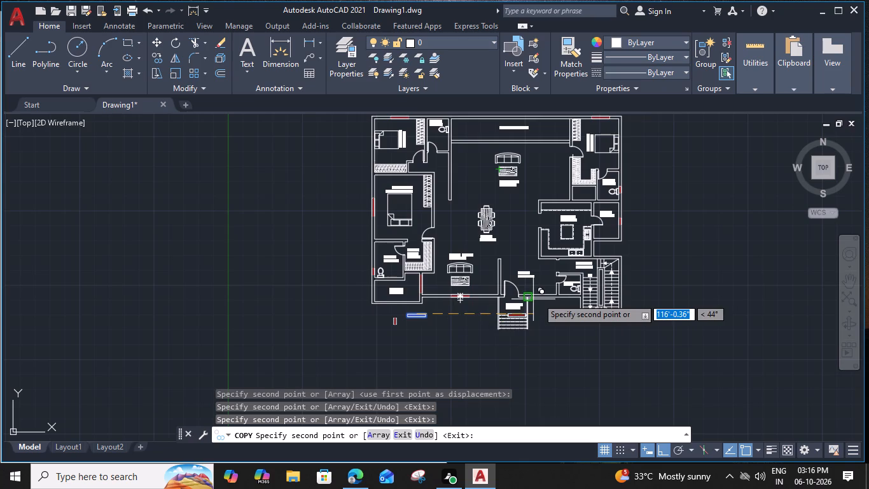
left_click(557, 282)
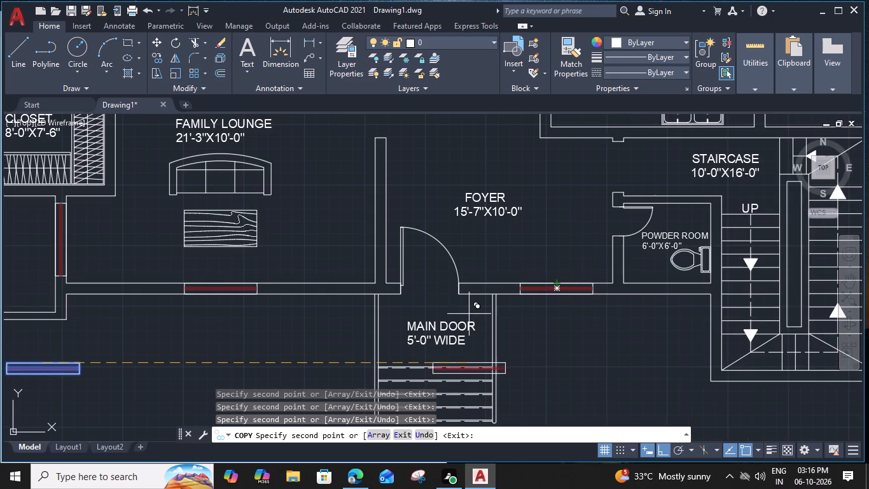
scroll(391, 323, "down", 2)
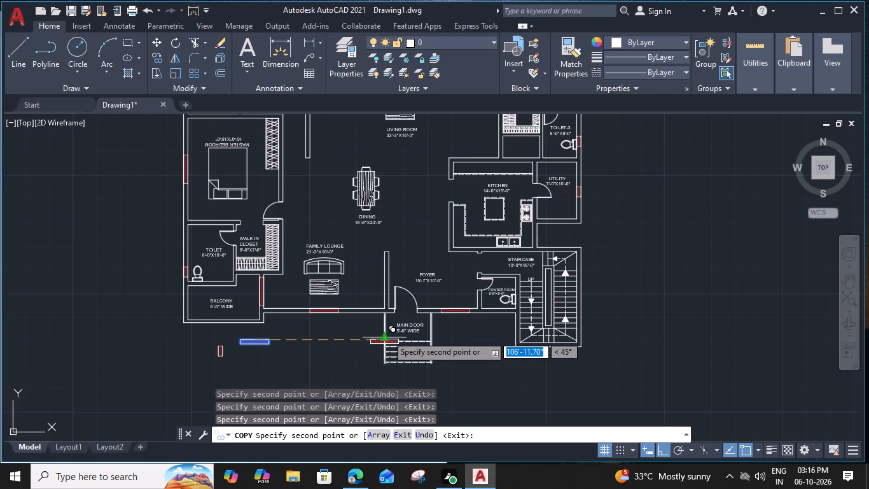
key("Escape")
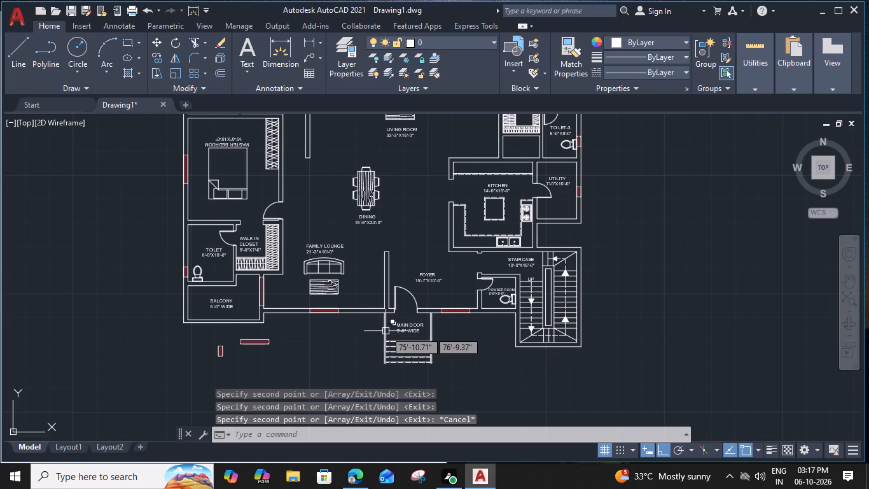
Delete the spare 5' window symbol lying outside the plan below the balcony.
middle_click_drag(317, 314, 411, 305)
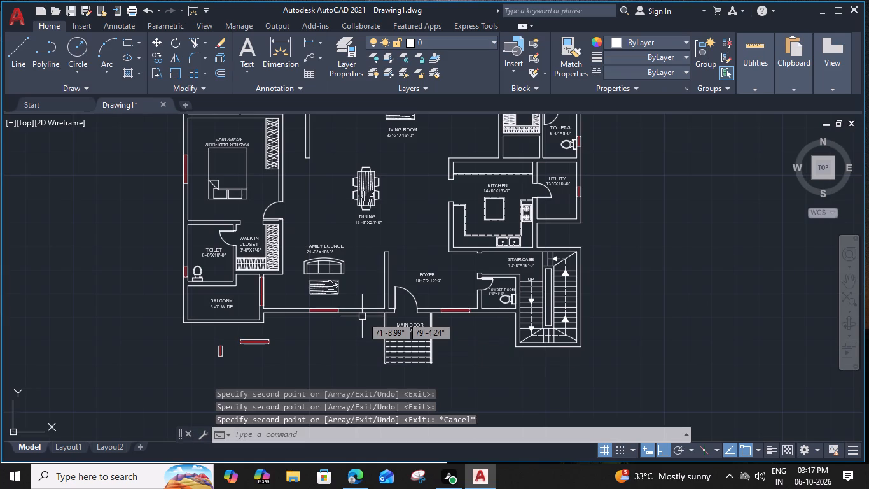
scroll(413, 304, "up", 2)
middle_click_drag(369, 339, 498, 273)
left_click_drag(452, 295, 427, 306)
left_click(326, 350)
key("Delete")
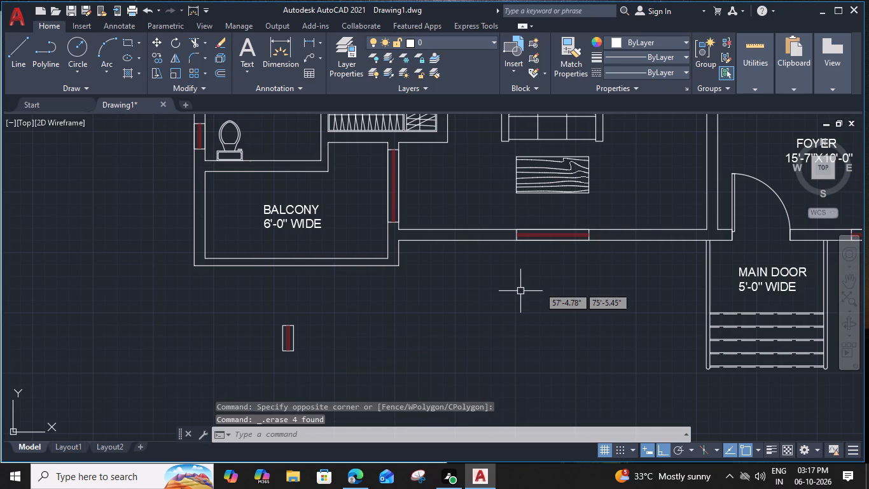
Ungroup the window symbol in the family lounge's outer wall.
scroll(585, 236, "up", 2)
left_click(588, 232)
key("u")
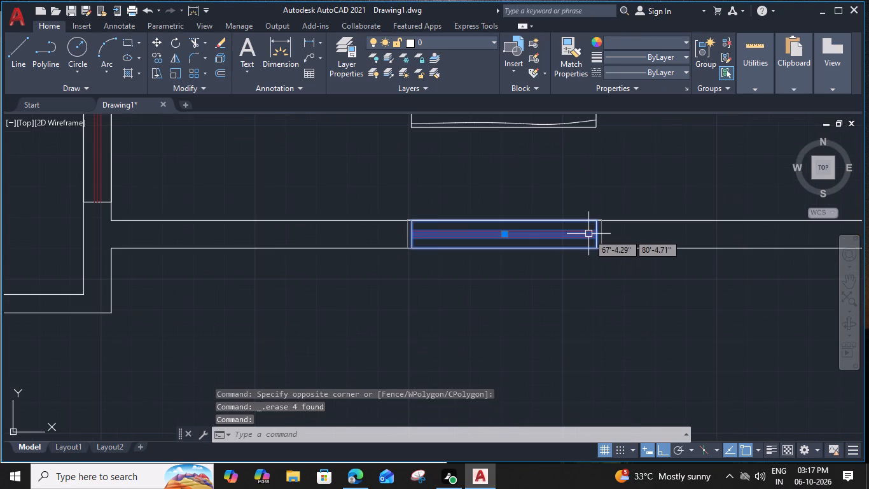
key("n")
type("G")
key("space")
Stretch both short ends of the family lounge window's rectangle outward by 2' each.
scroll(591, 232, "up", 1)
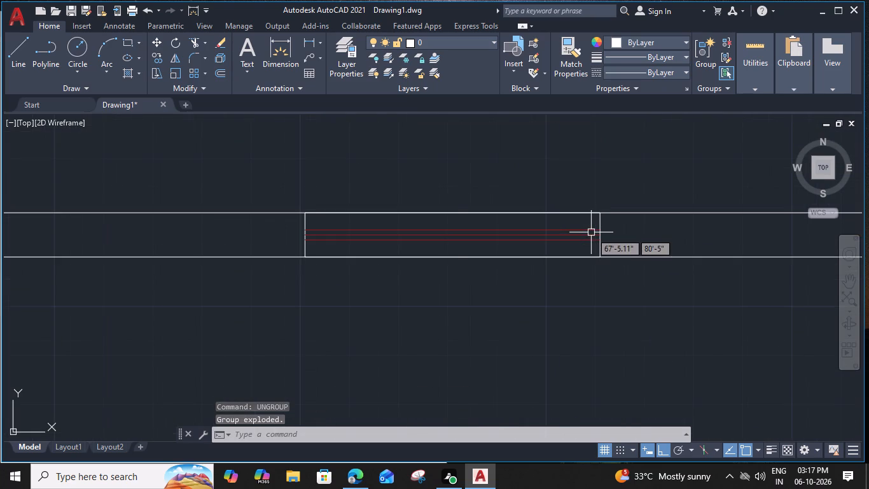
left_click(601, 225)
left_click(599, 235)
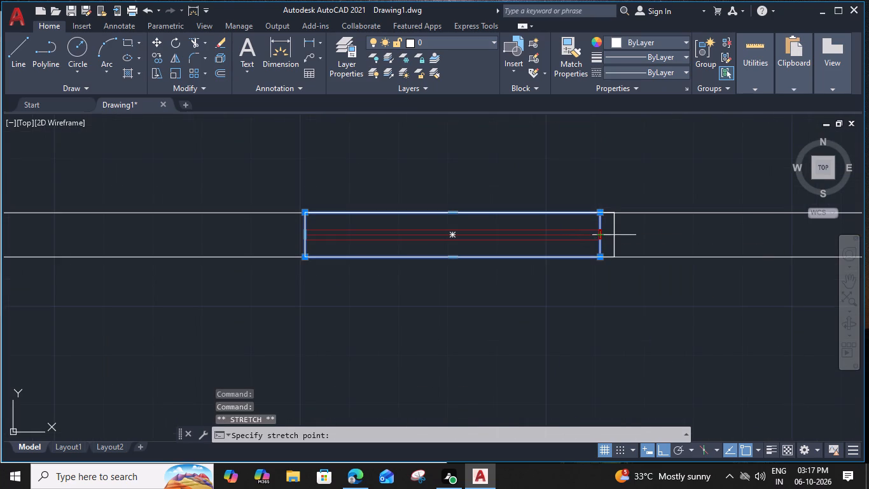
key("2")
type("'")
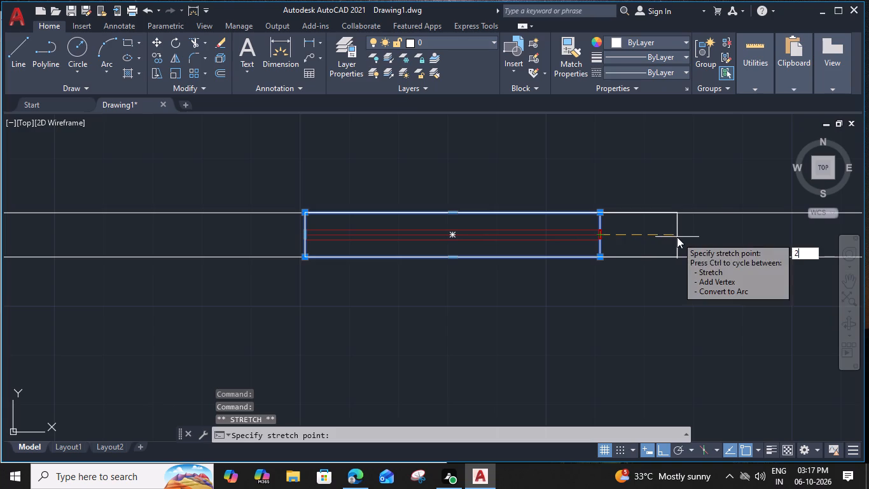
key("space")
middle_click_drag(450, 236, 562, 237)
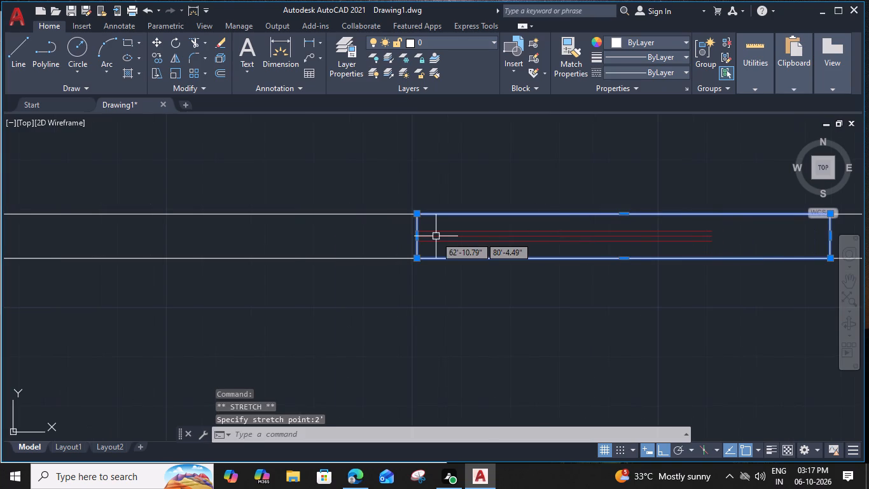
left_click(418, 235)
type("2'")
key("space")
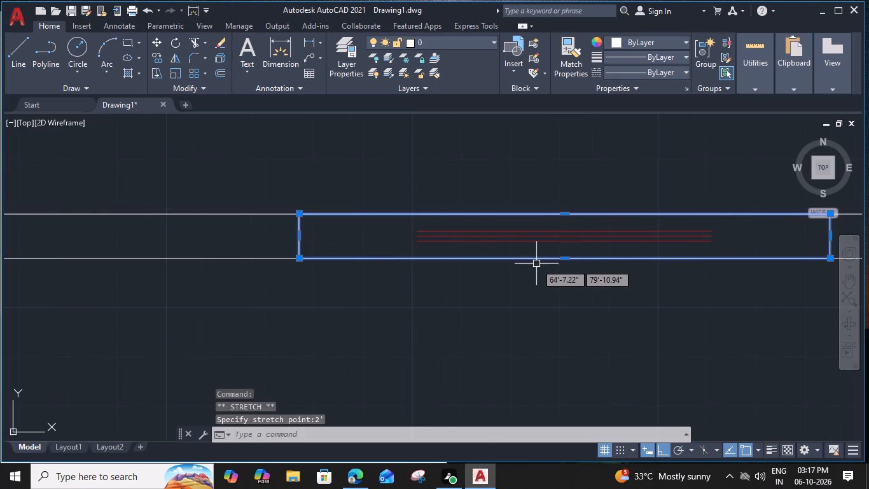
Extend the three red lines of the family lounge window to both ends of its rectangle.
key("e")
key("x")
key("space")
left_click(530, 225)
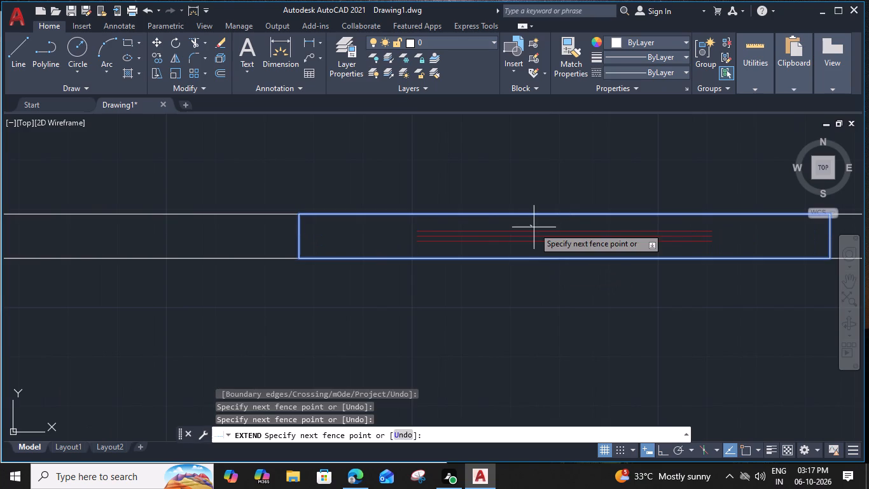
left_click(541, 248)
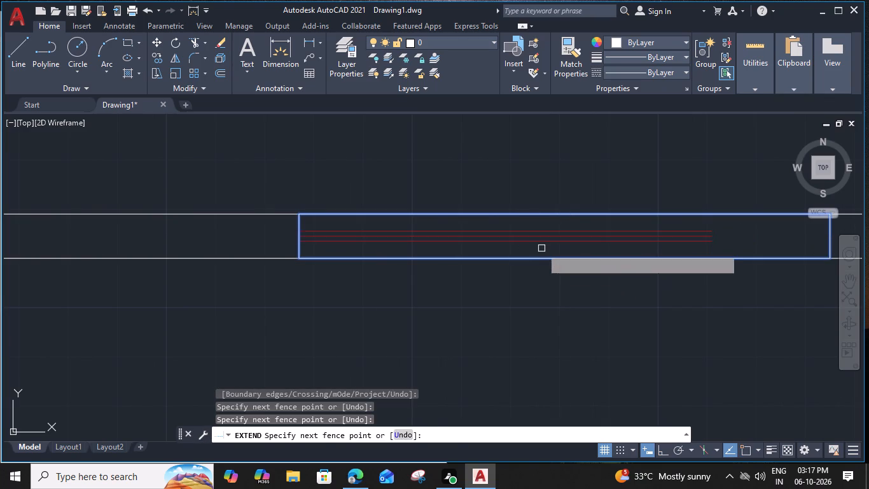
left_click(655, 226)
left_click(665, 254)
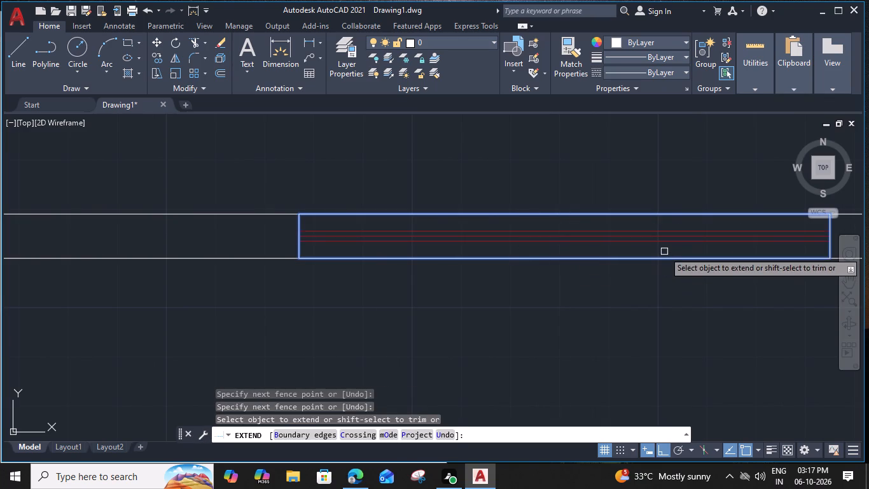
key("Escape")
Group the rectangle and three red lines of the widened family lounge window.
scroll(662, 249, "down", 2)
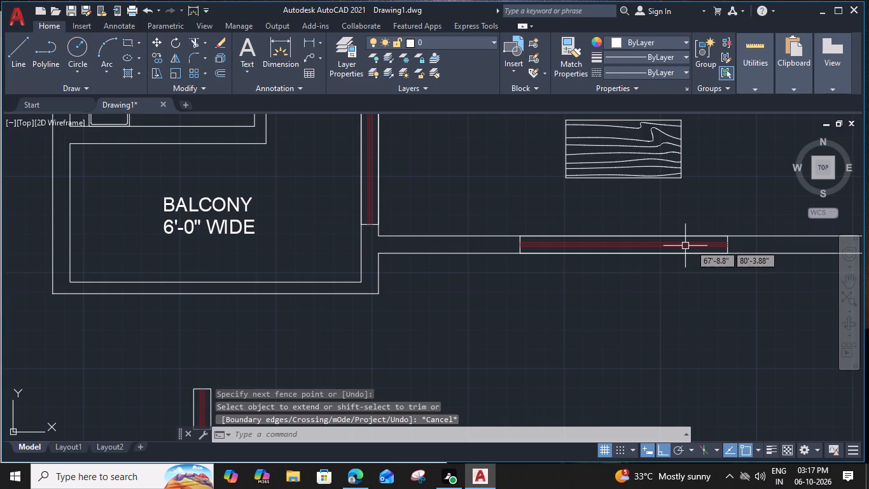
left_click(734, 241)
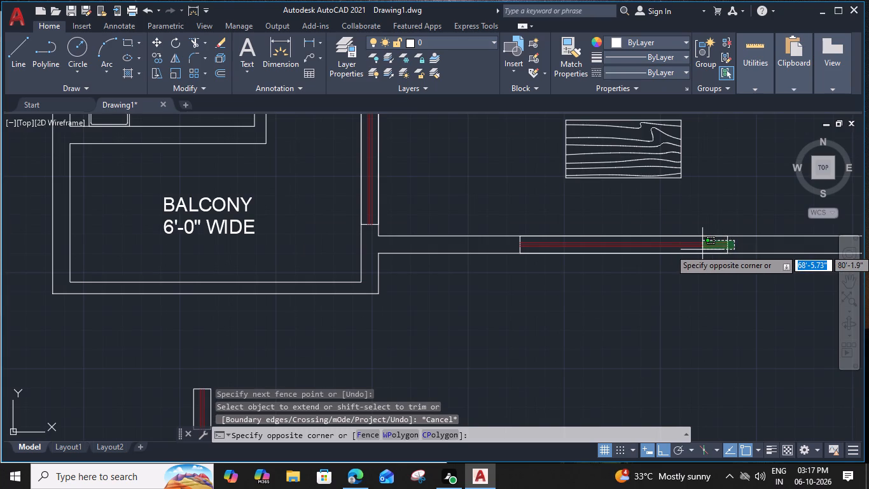
left_click(514, 249)
type("G")
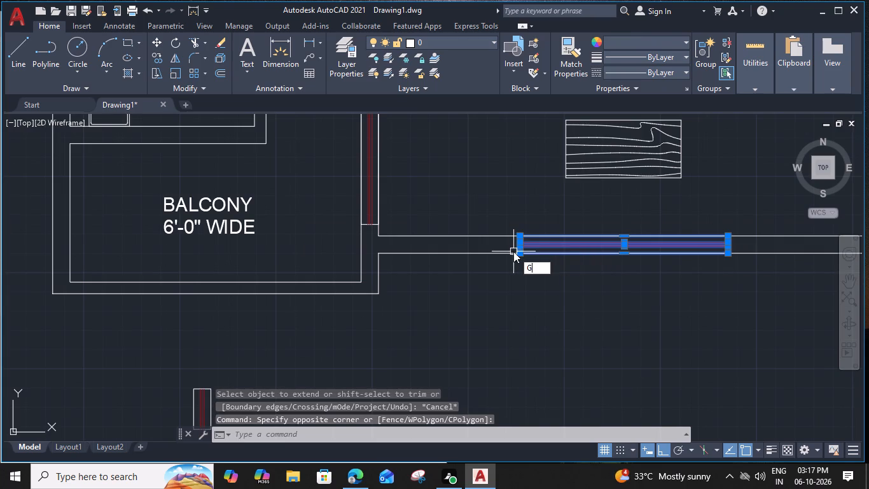
key("space")
scroll(513, 253, "down", 2)
middle_click_drag(512, 254, 434, 287)
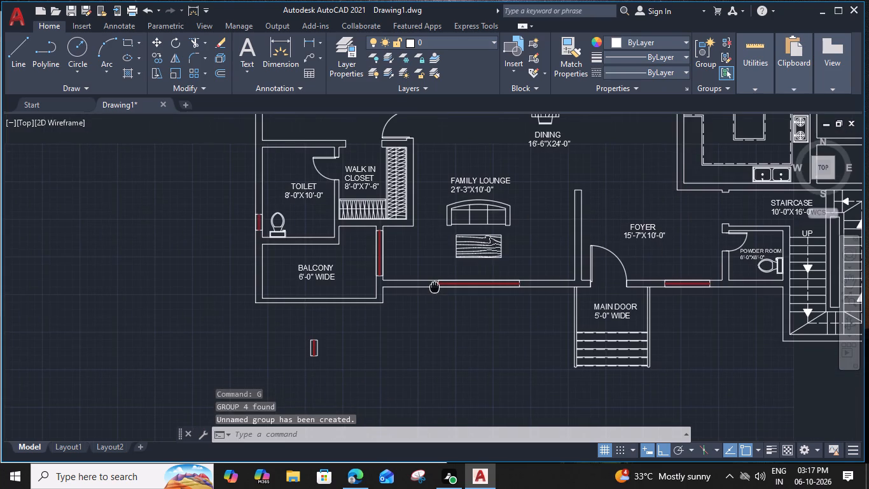
Draw a short line across the wall between the top balcony and the living room at the wall's midpoint.
middle_click_drag(434, 287, 434, 288)
middle_click_drag(510, 232, 513, 243)
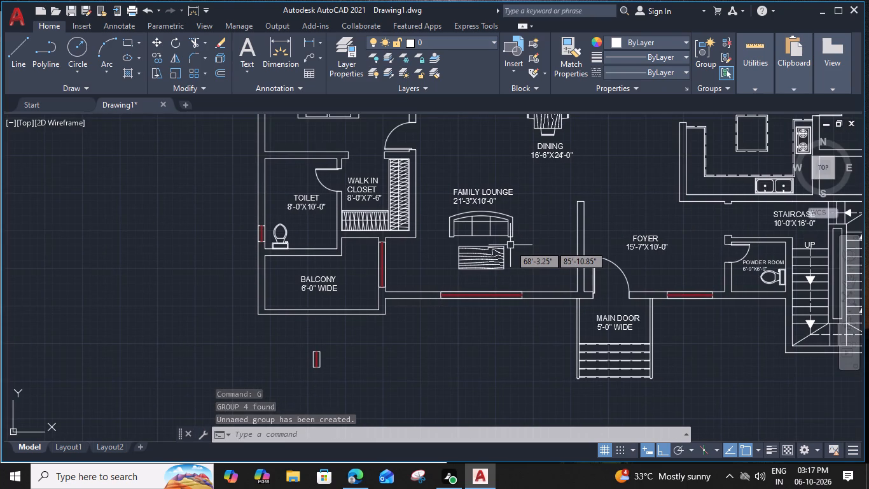
middle_click_drag(530, 192, 526, 387)
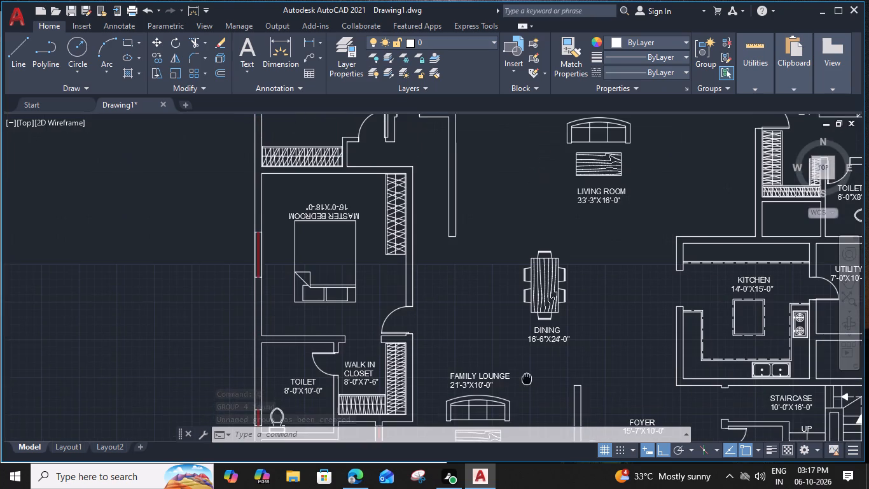
middle_click_drag(578, 173, 479, 309)
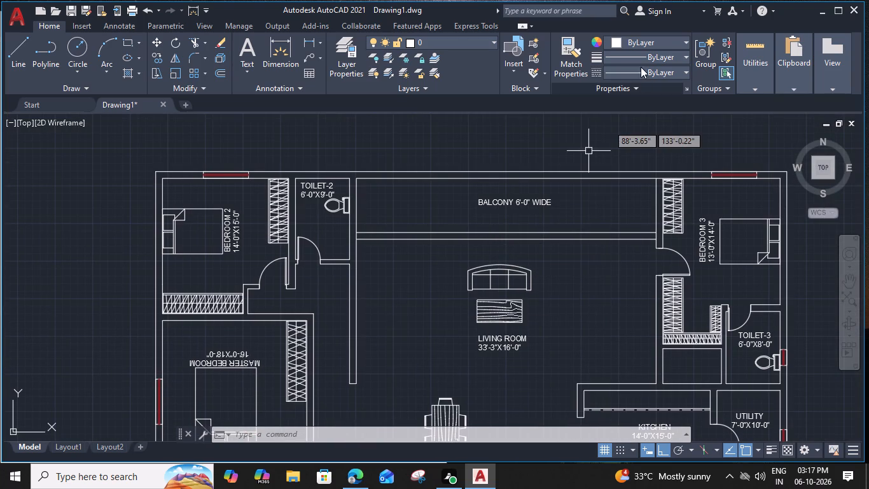
type("L")
key("space")
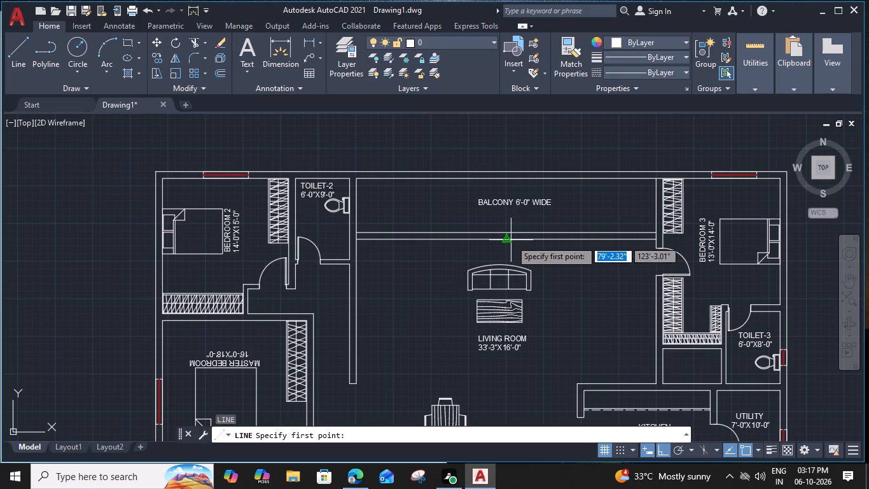
left_click(507, 240)
left_click(507, 234)
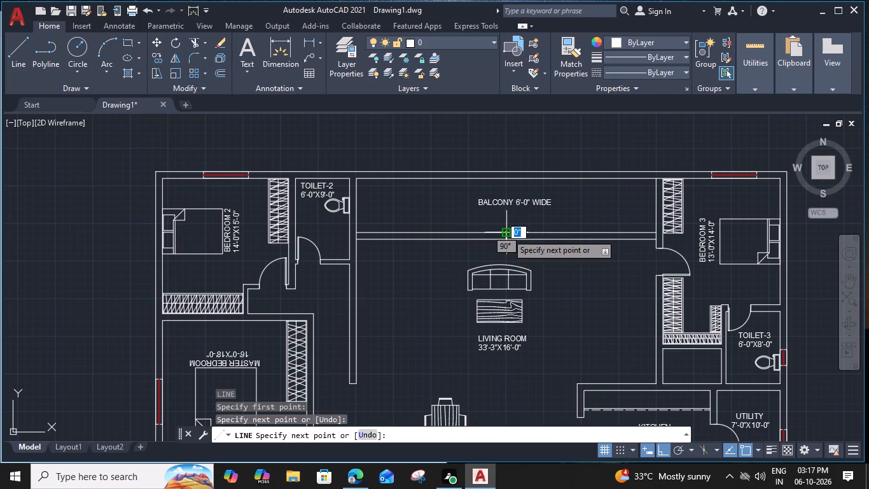
key("Escape")
Offset the midpoint line by 10' to each side along the wall between the balcony and the living room.
scroll(505, 237, "up", 2)
left_click(510, 234)
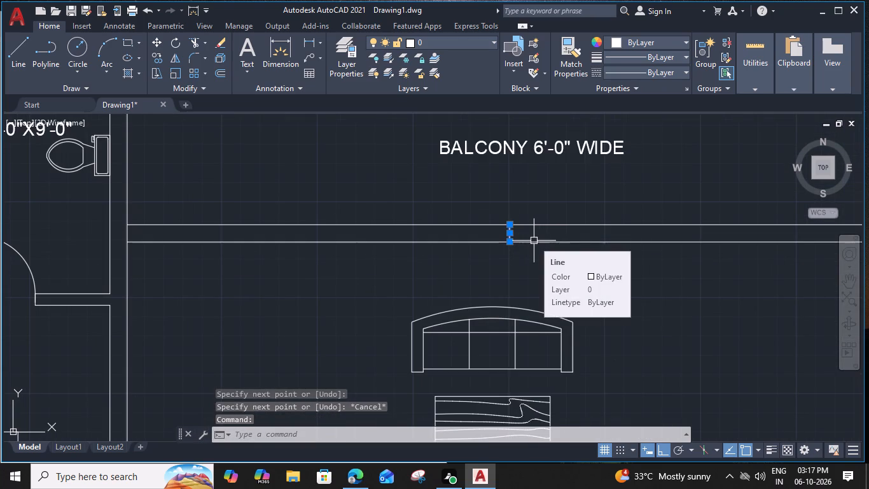
type("O")
key("space")
key("6")
type("'")
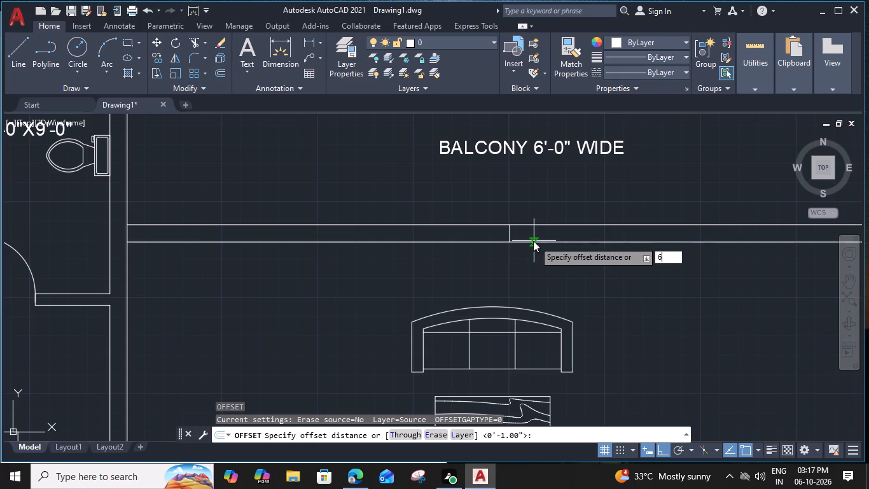
key("space")
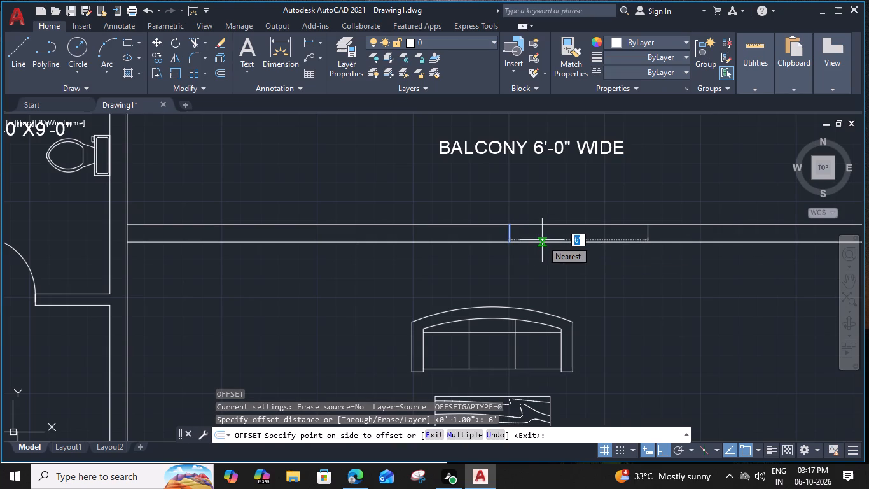
type("10'")
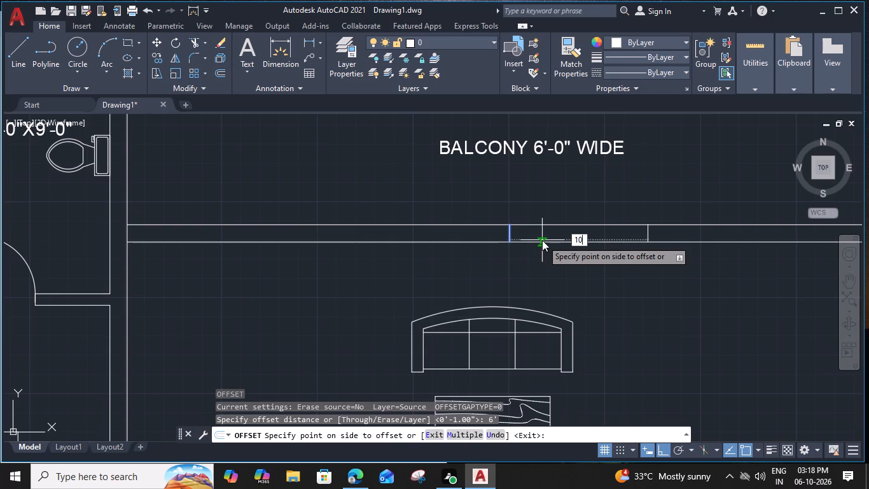
key("space")
left_click(512, 233)
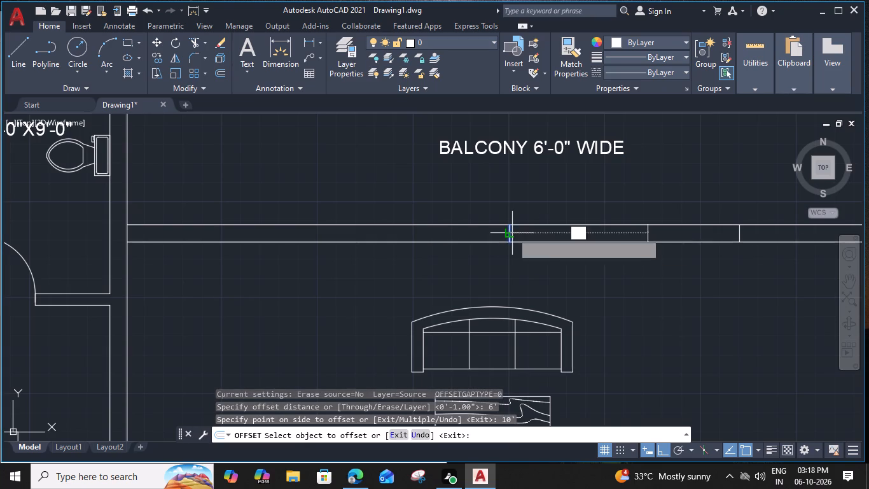
type("10'")
key("space")
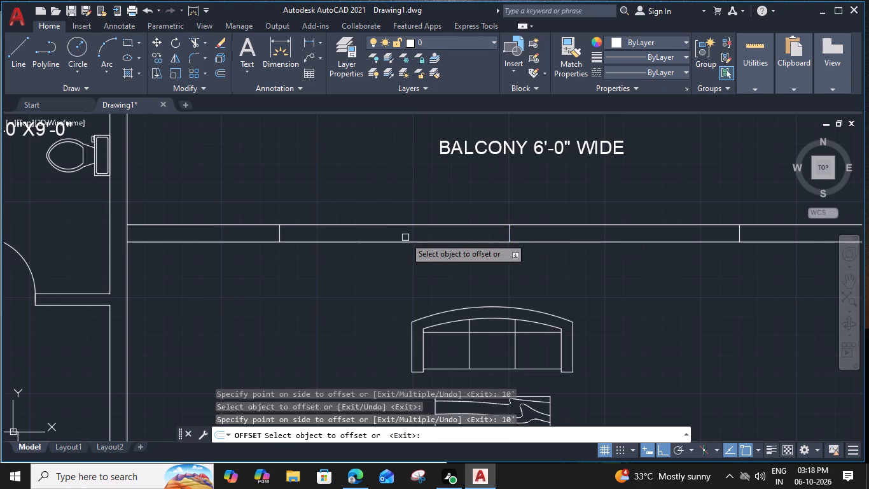
scroll(405, 237, "down", 2)
middle_click_drag(412, 255, 454, 252)
key("Escape")
Delete the middle line in the wall between the balcony and the living room.
scroll(492, 235, "up", 2)
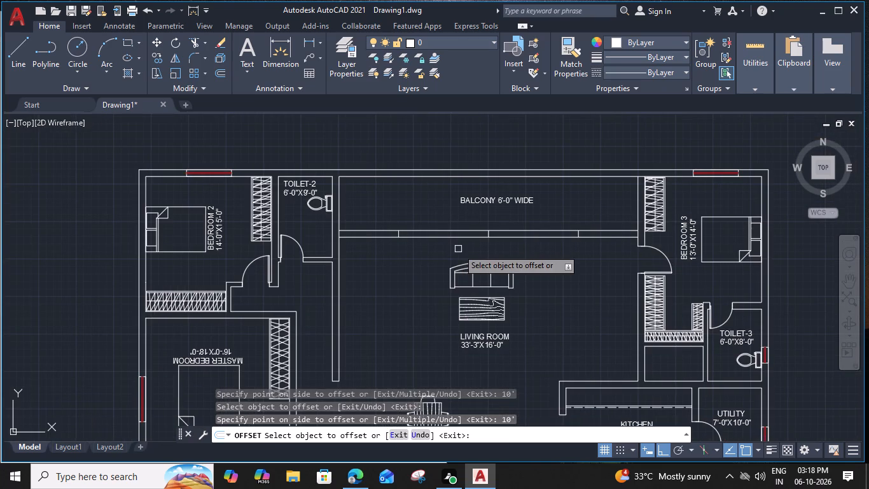
left_click(485, 234)
key("Delete")
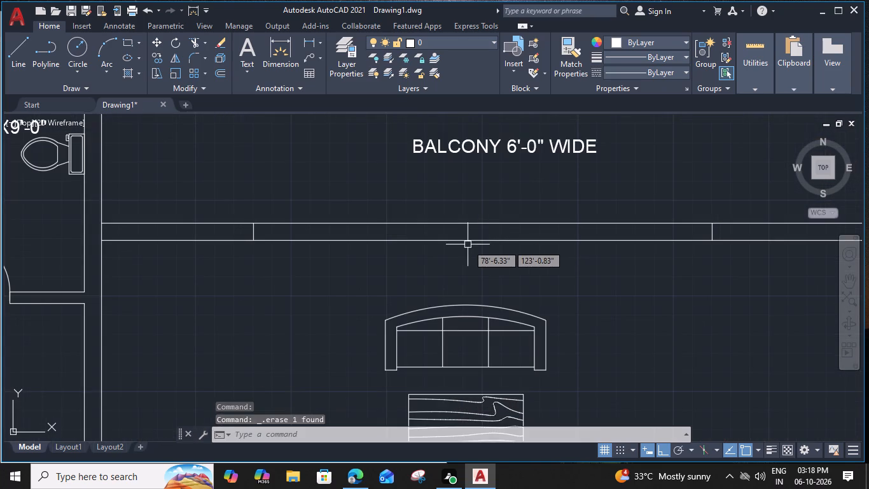
scroll(468, 244, "down", 1)
middle_click_drag(470, 244, 504, 234)
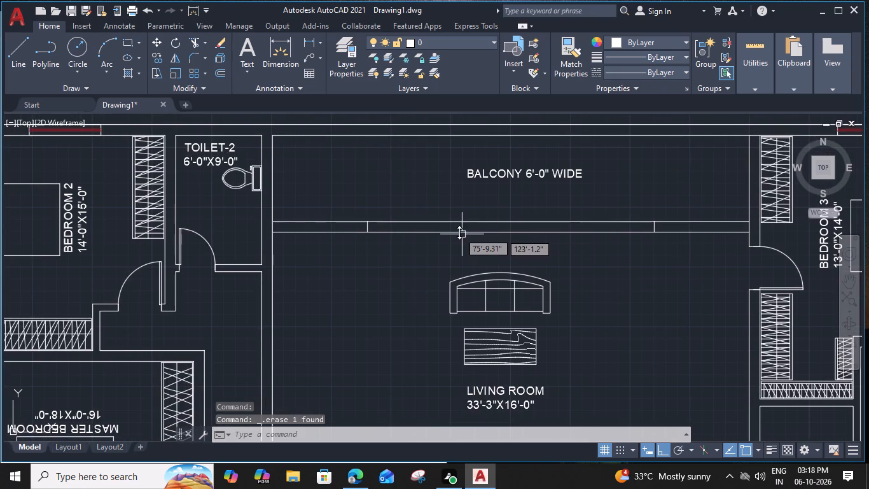
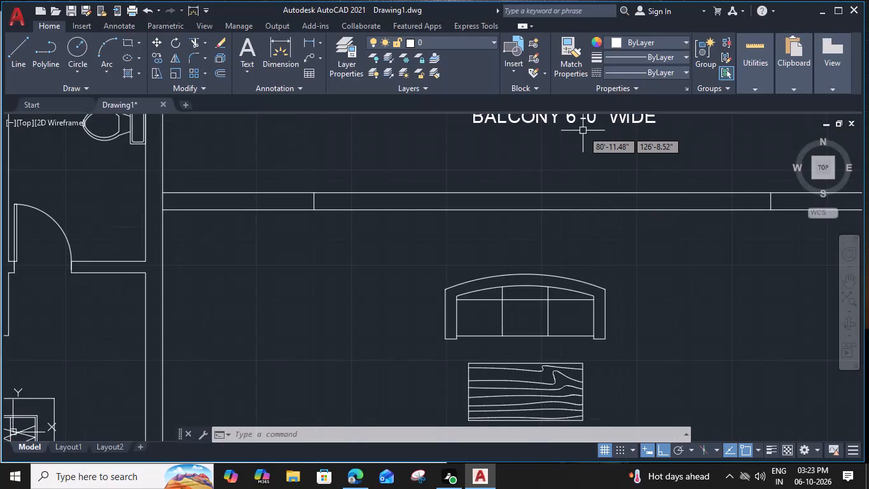
Set the current object colour to 153,27,30.
left_click(662, 41)
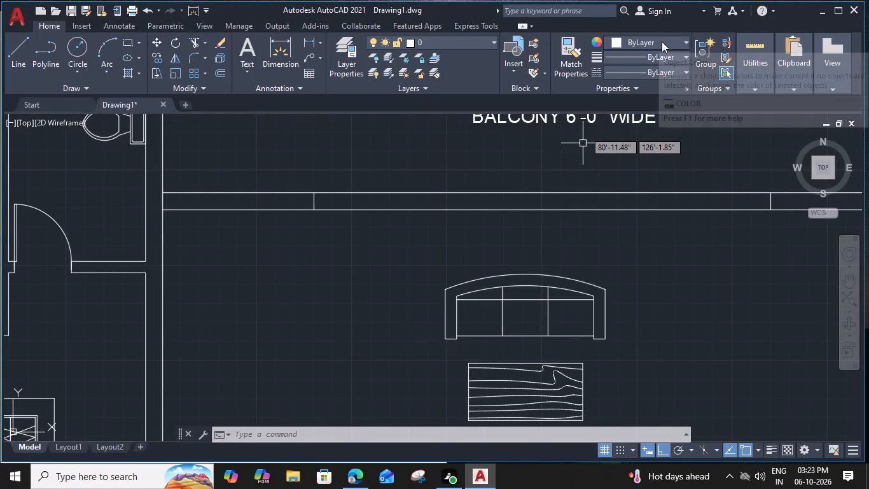
left_click(653, 93)
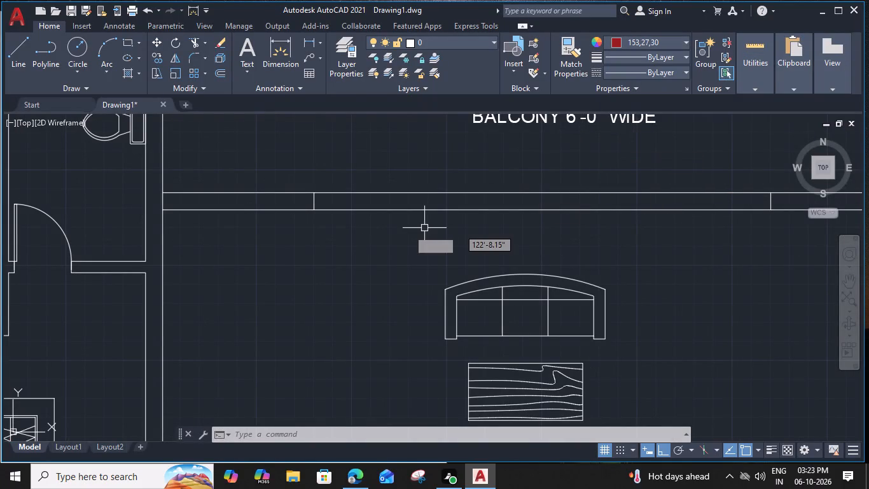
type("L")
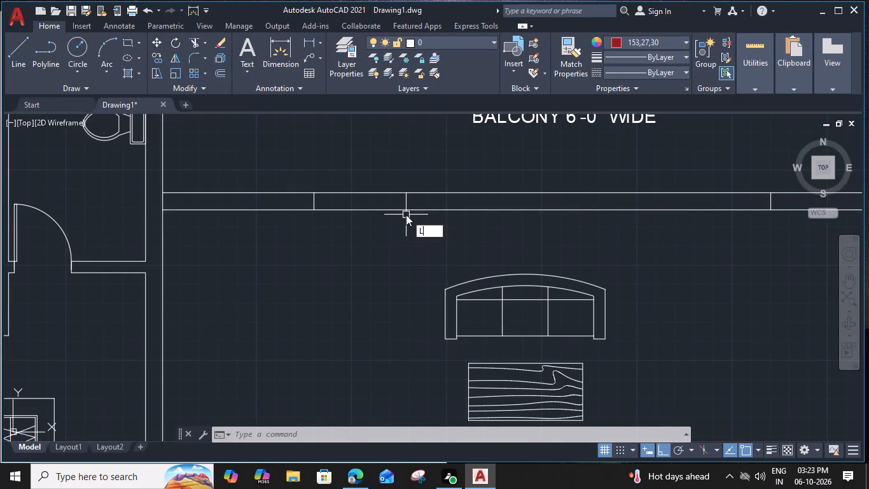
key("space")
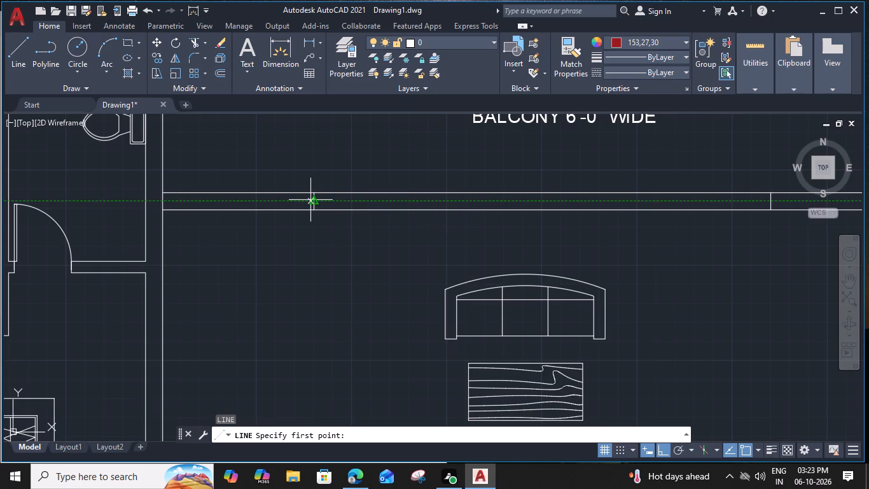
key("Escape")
Measure the wall thickness and opening width in the wall between the balcony and the sofa.
type("MEA")
key("space")
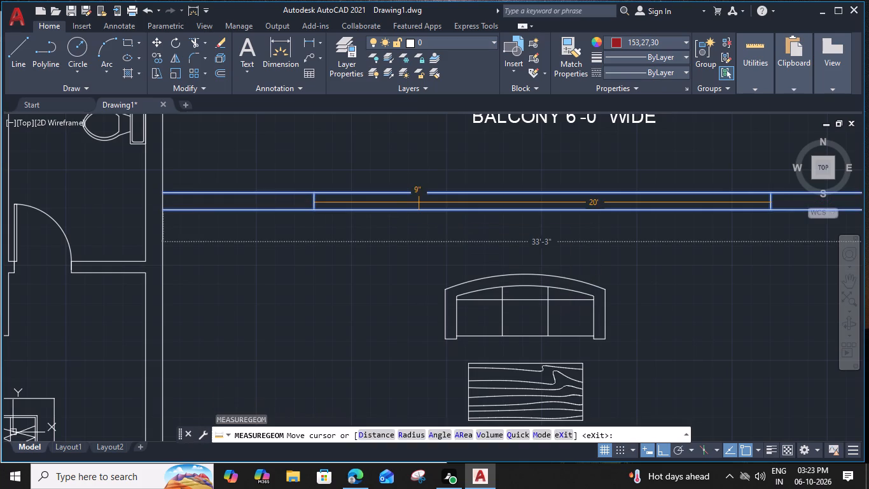
key("Escape")
Draw a 20' horizontal line along the balcony wall opening's centre, from the midpoint of one end line to the other's.
middle_click_drag(430, 203, 448, 206)
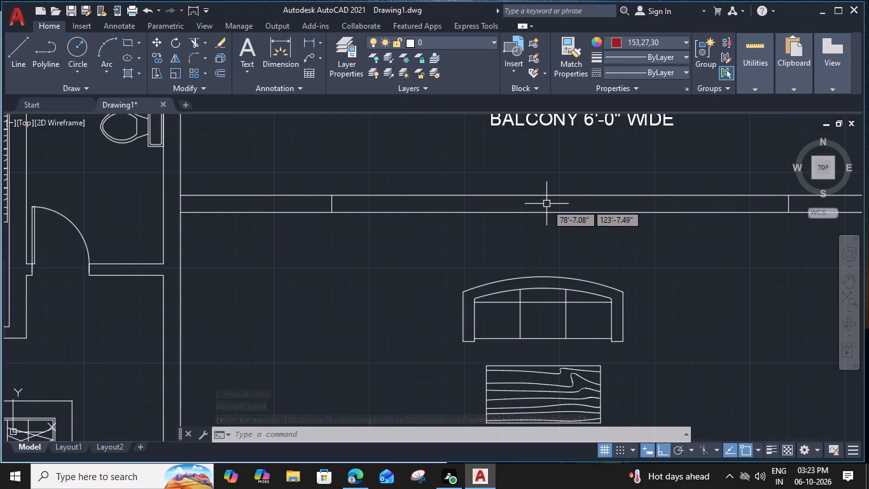
type("L")
key("space")
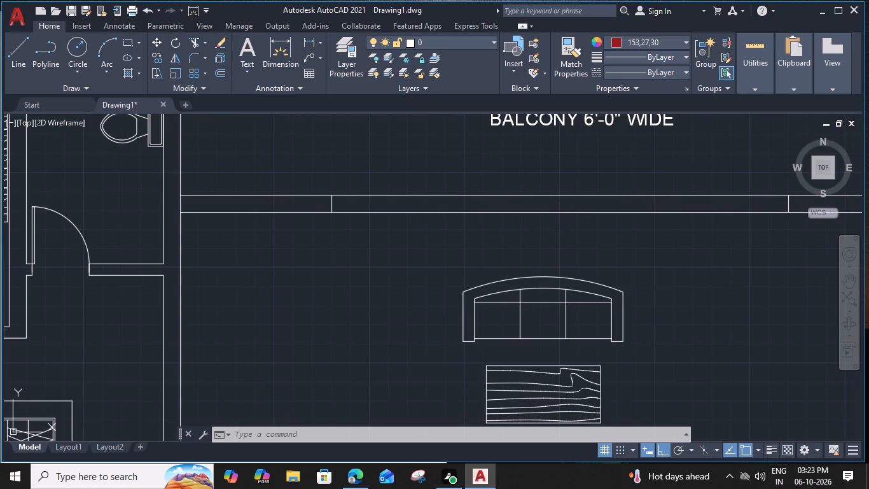
left_click(331, 206)
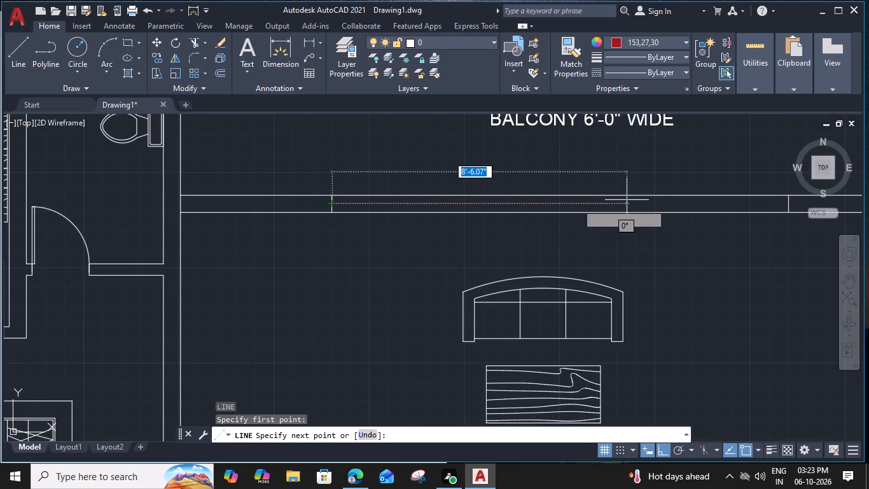
left_click(789, 205)
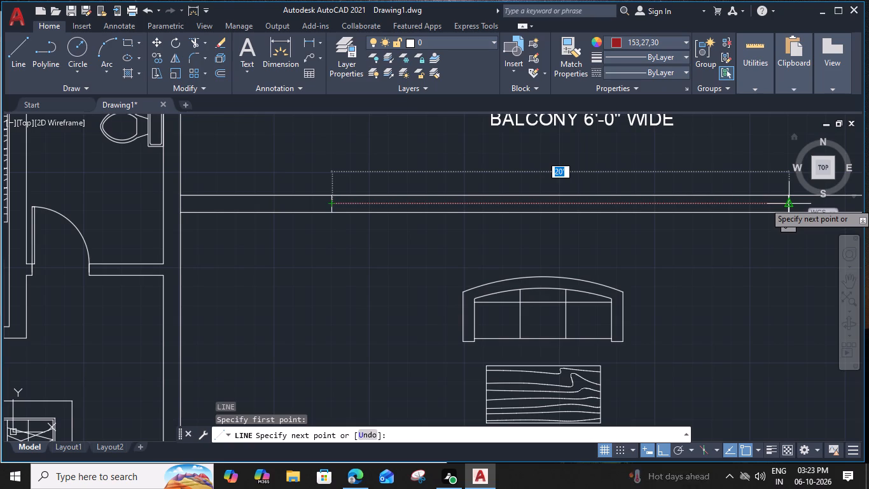
middle_click_drag(739, 201, 690, 209)
left_click(740, 213)
key("Escape")
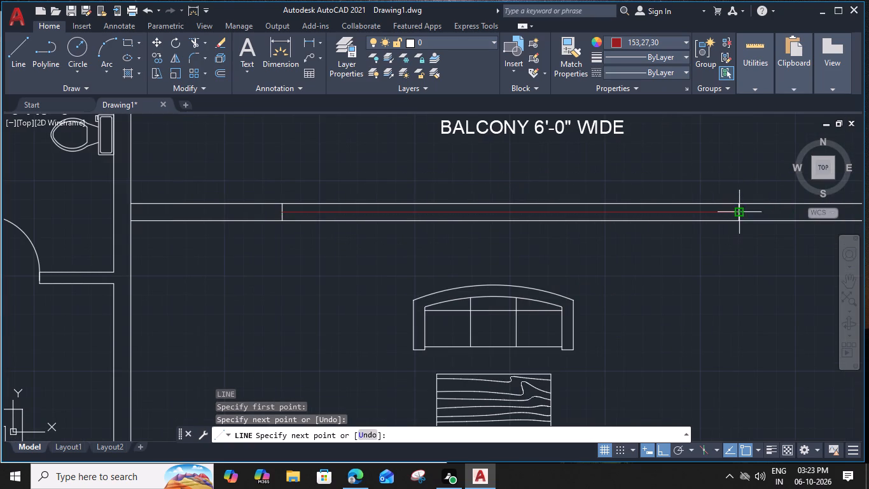
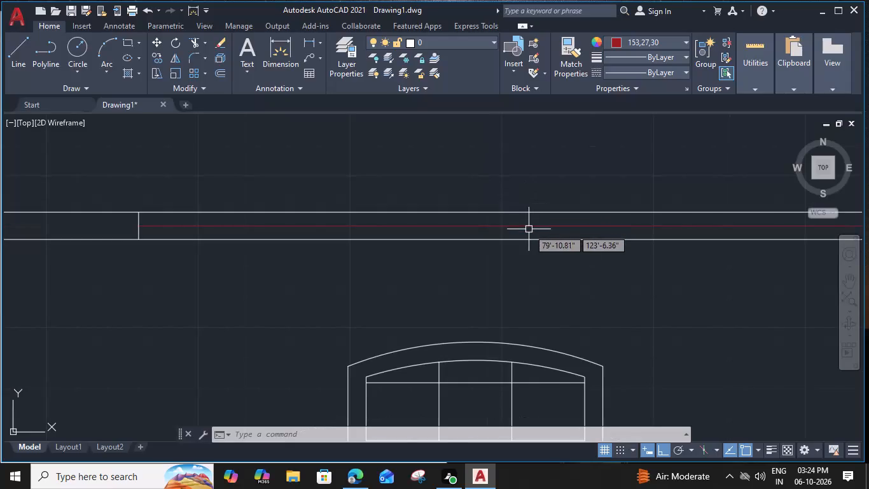
Offset the dark red centre line of the balcony wall opening 2" to both sides.
left_click(529, 229)
left_click(516, 220)
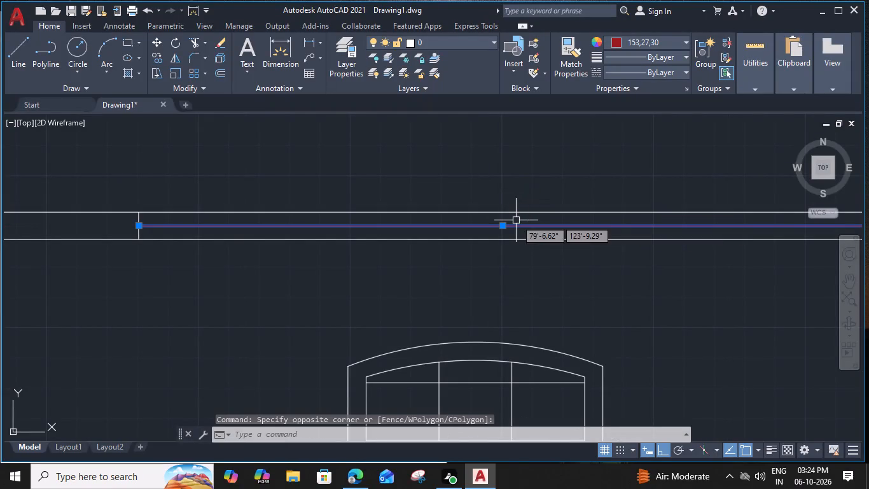
type("O")
key("space")
type("2\"")
key("Return")
left_click(527, 203)
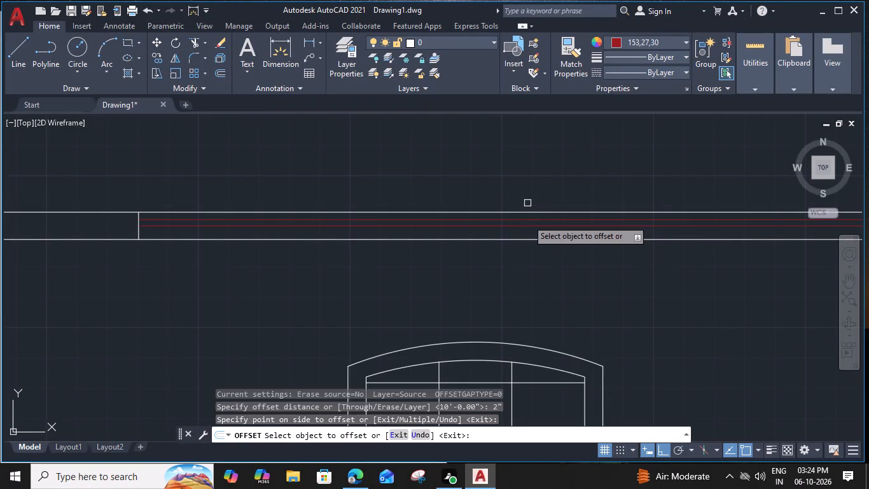
left_click(532, 227)
left_click(531, 256)
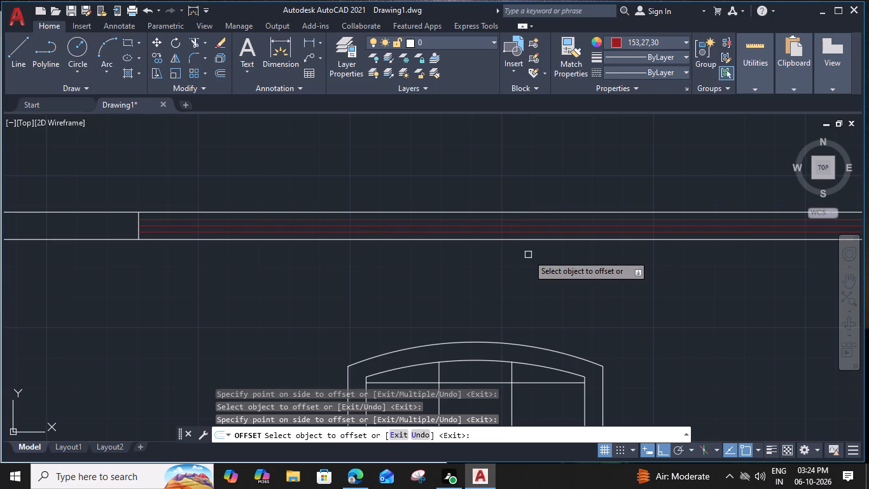
key("Escape")
Draw two short vertical lines at the opening's midpoint, joining the centre line to the offset line on each side.
key("l")
key("space")
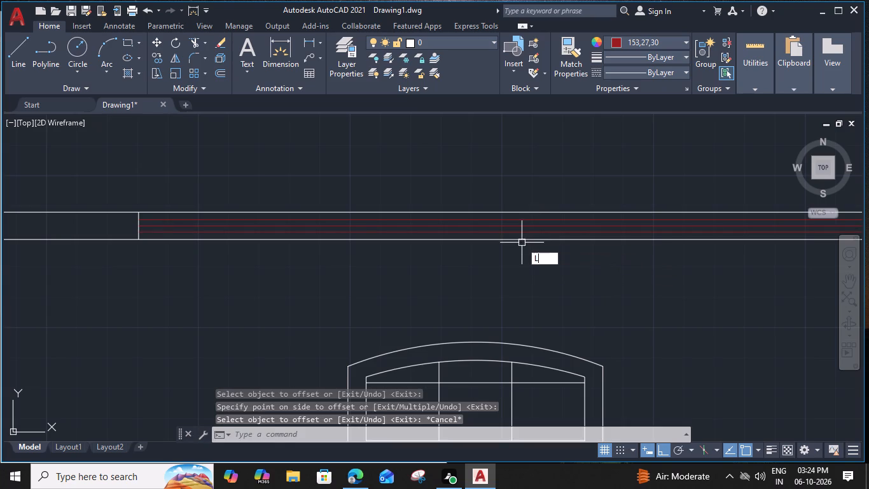
scroll(552, 246, "down", 2)
middle_click_drag(516, 257, 506, 263)
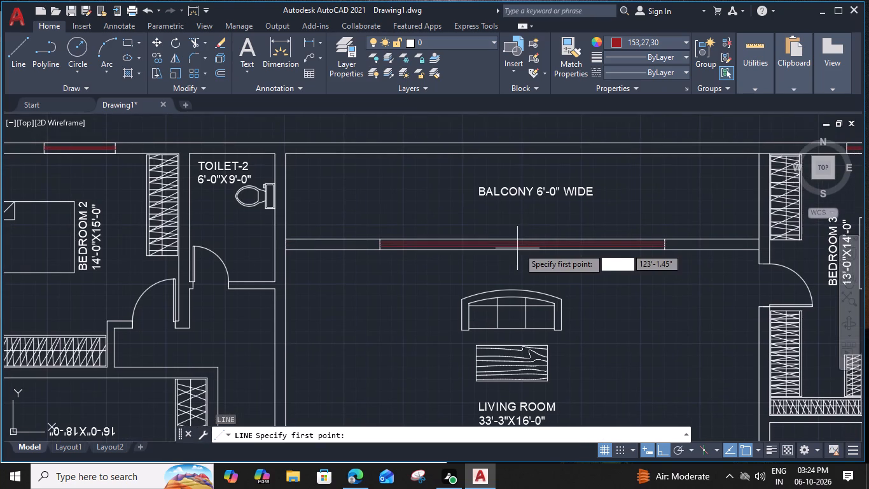
scroll(529, 244, "up", 1)
left_click(520, 246)
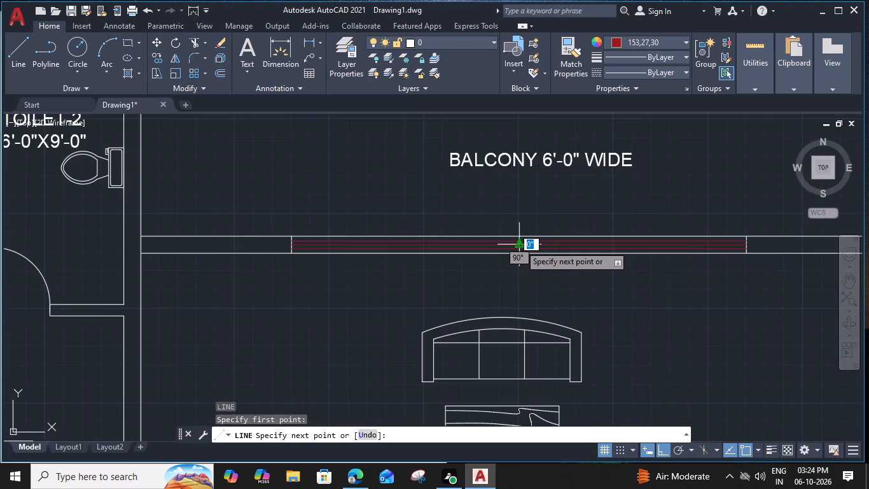
scroll(520, 244, "up", 2)
left_click(520, 237)
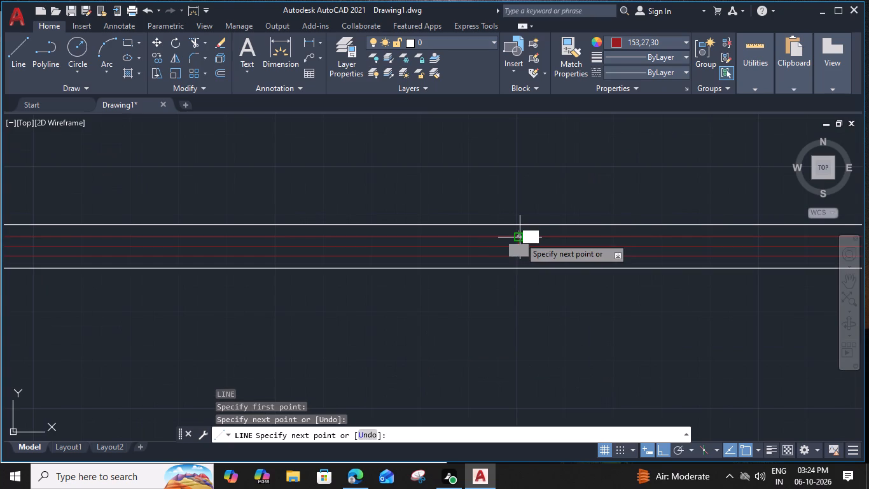
key("Escape")
type("L")
key("space")
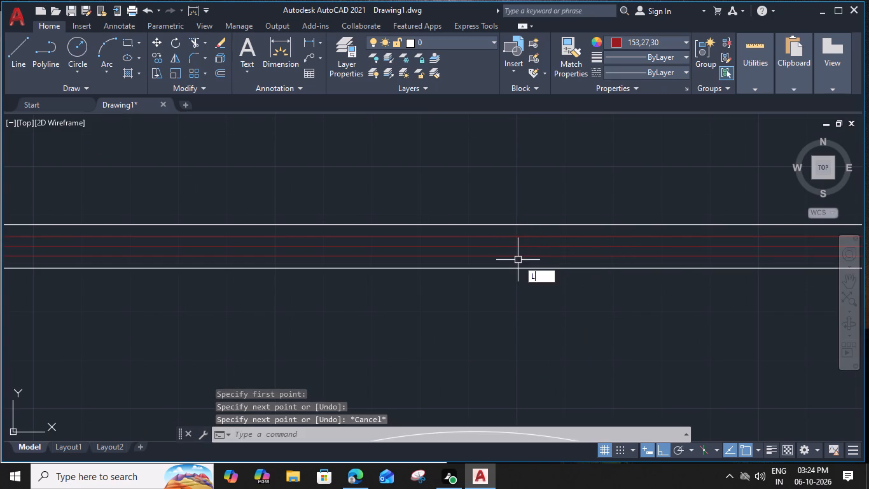
left_click(517, 255)
left_click(516, 249)
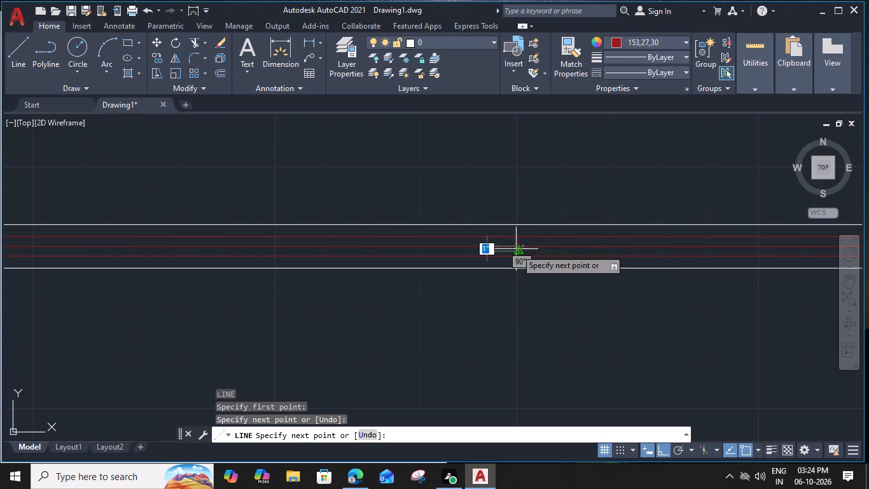
key("Escape")
Offset the living-room-side short midpoint line 3' to the right and the balcony-side one 3' to the left.
scroll(516, 249, "up", 1)
left_click(518, 252)
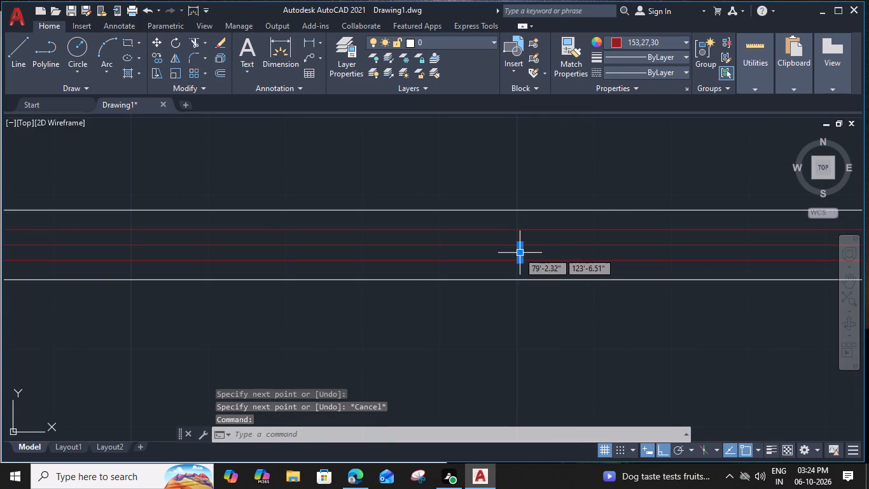
key("o")
key("space")
key("3")
type("'")
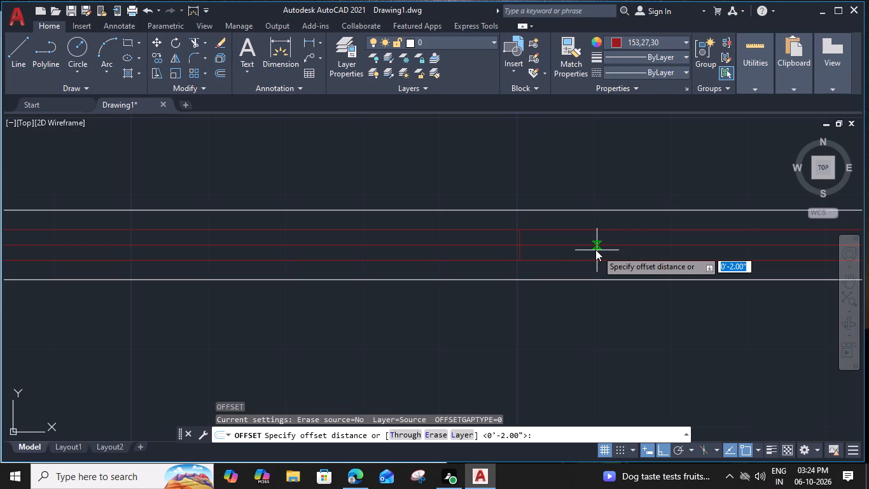
key("space")
left_click(597, 250)
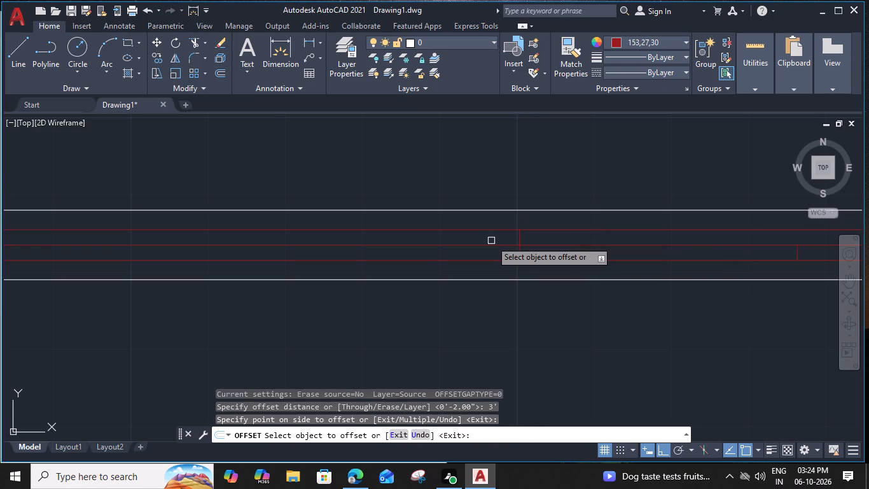
left_click(519, 236)
left_click(401, 243)
Offset the two new short lines another 3' outward, the living-room-side one to the right and the balcony-side one to the left.
scroll(403, 241, "down", 2)
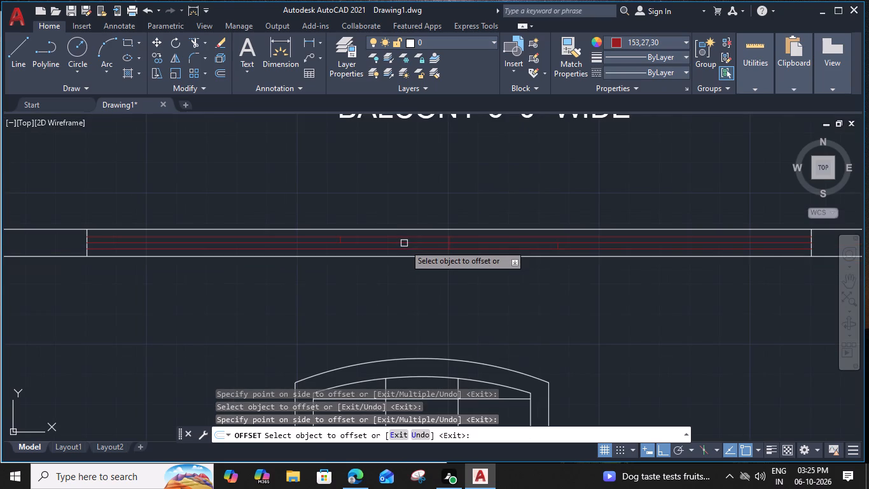
scroll(571, 243, "up", 1)
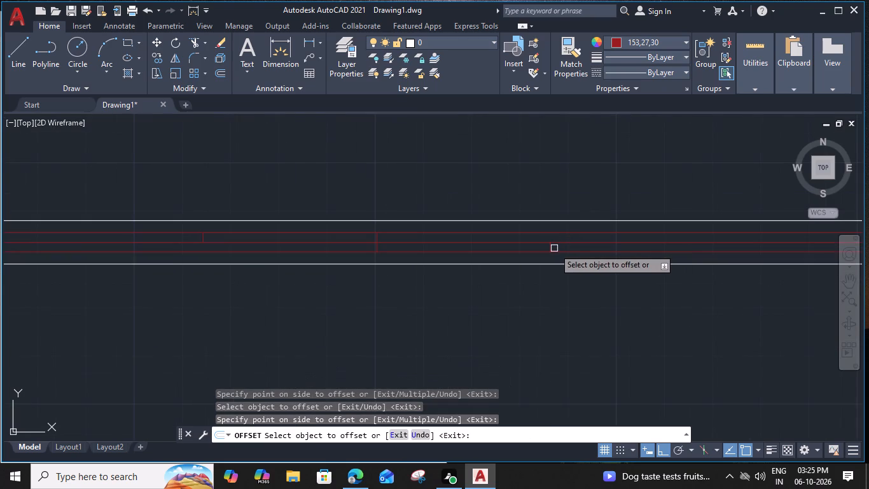
left_click(550, 248)
left_click(625, 244)
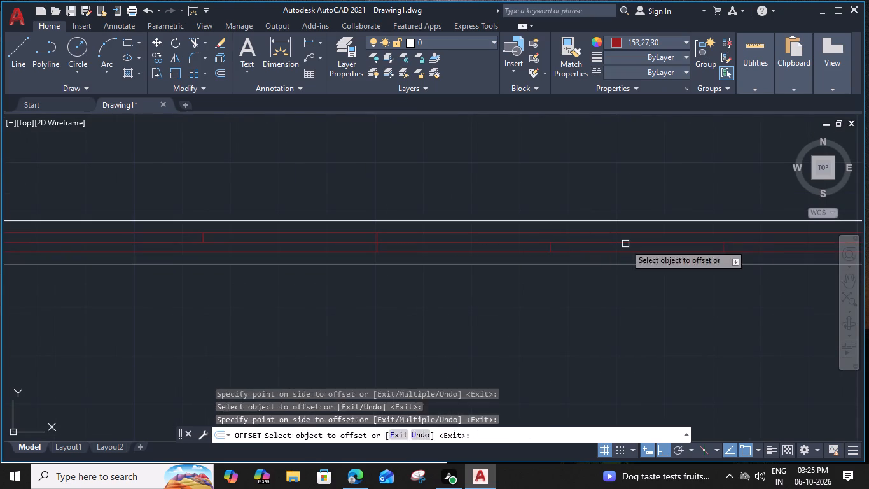
middle_click_drag(207, 239, 317, 254)
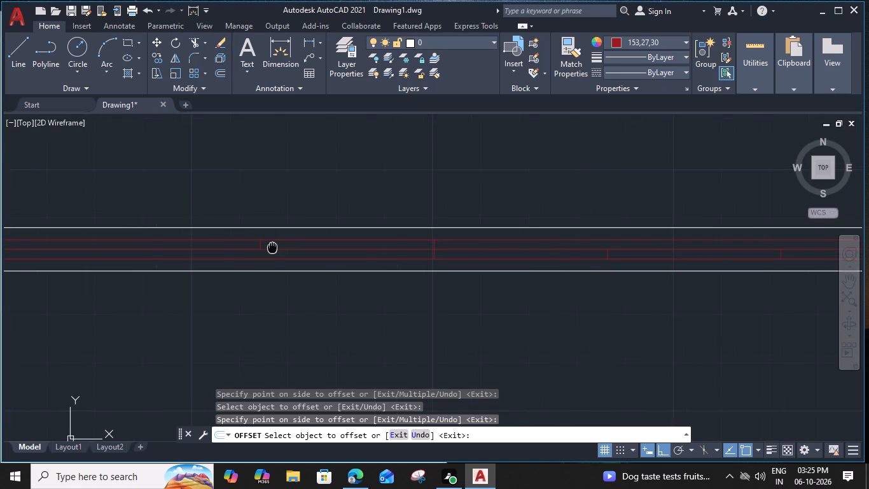
scroll(314, 252, "up", 1)
left_click(314, 252)
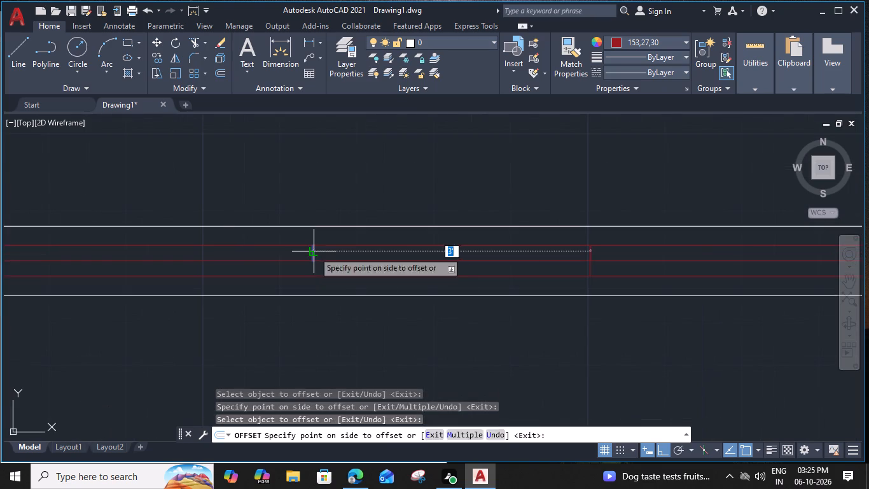
left_click(197, 260)
scroll(197, 260, "down", 2)
key("Escape")
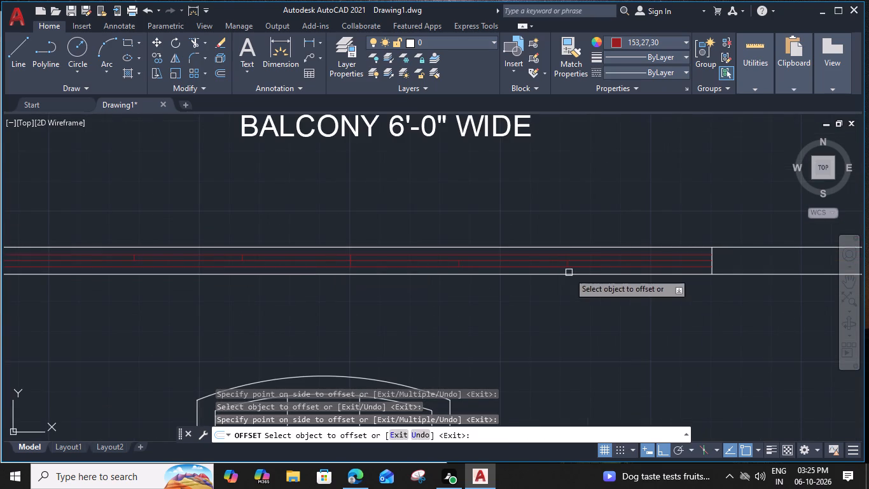
Extend the rightmost short line to the balcony-side red line and trim off its living-room-side half.
type("EX")
key("space")
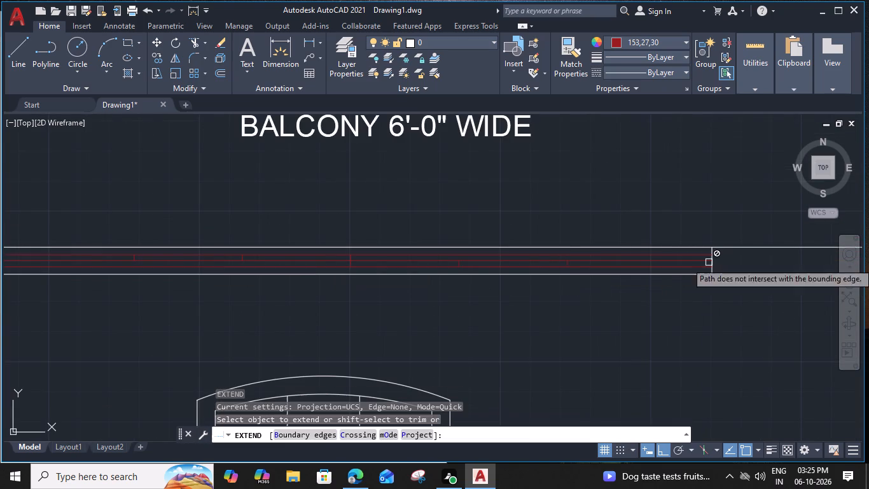
scroll(560, 264, "up", 3)
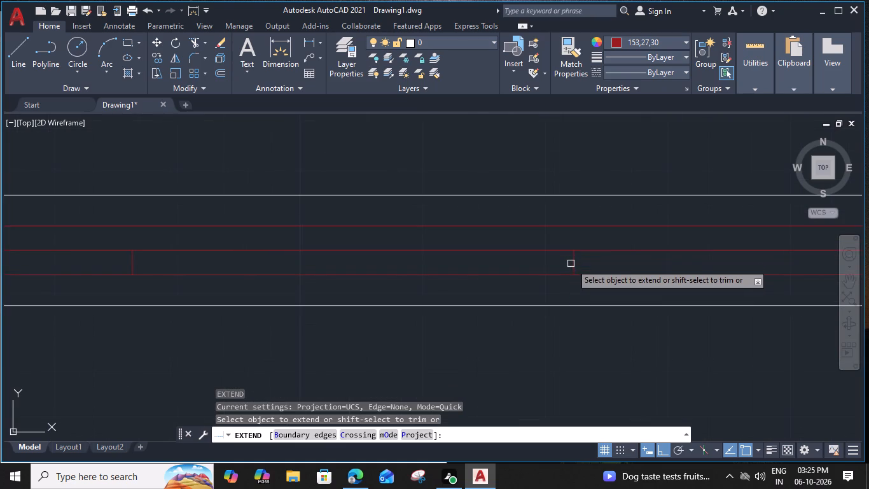
left_click(573, 260)
scroll(570, 259, "down", 1)
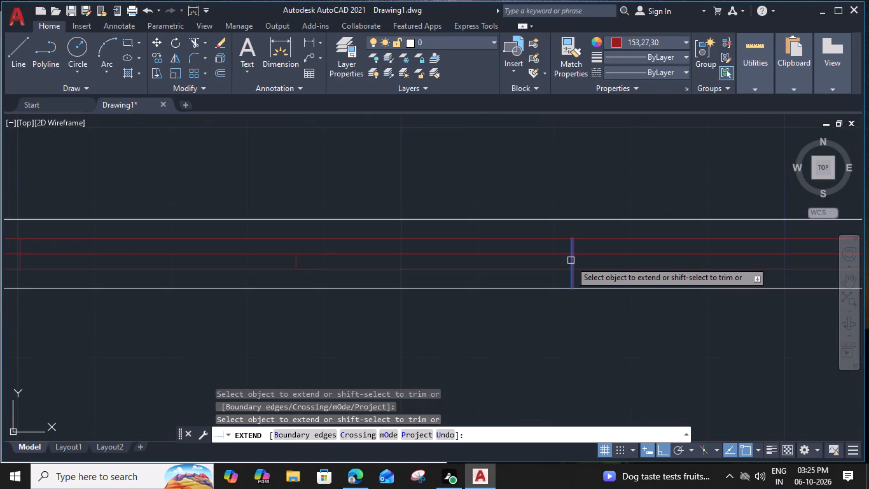
left_click(572, 262, "shift")
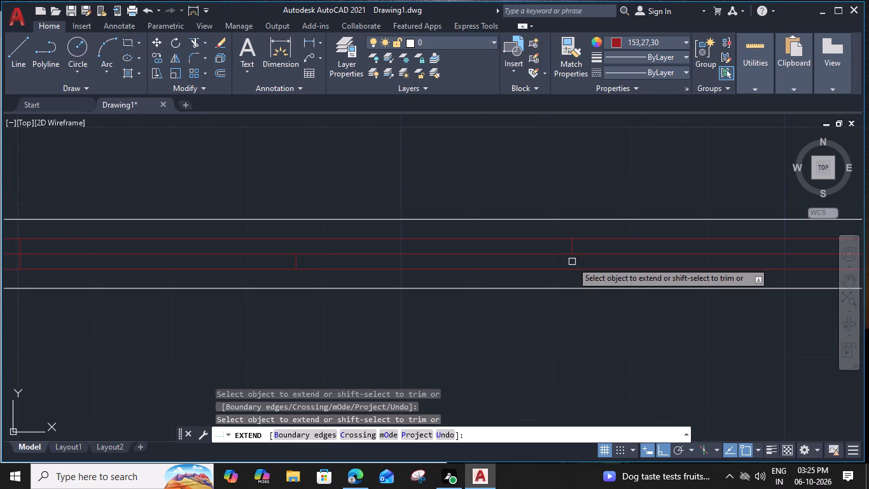
Extend the leftmost short line to the living-room-side red line and trim off its balcony-side half.
scroll(572, 262, "down", 2)
middle_click_drag(436, 286, 638, 282)
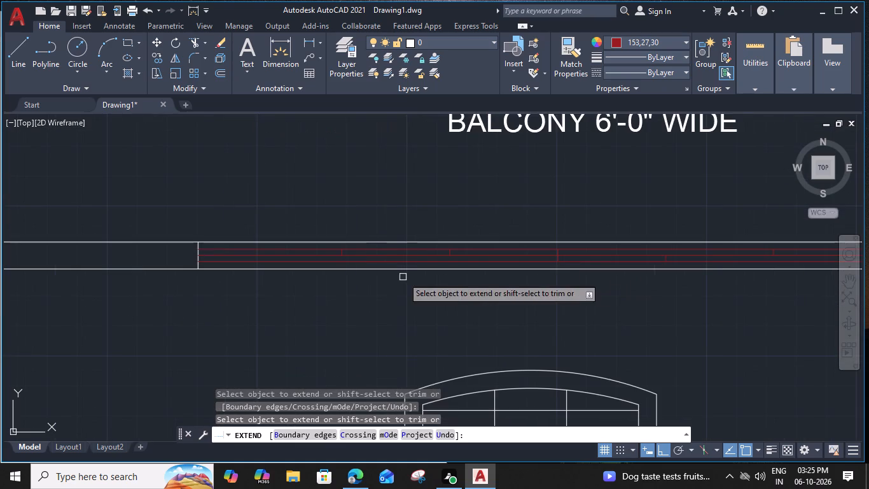
scroll(352, 253, "up", 3)
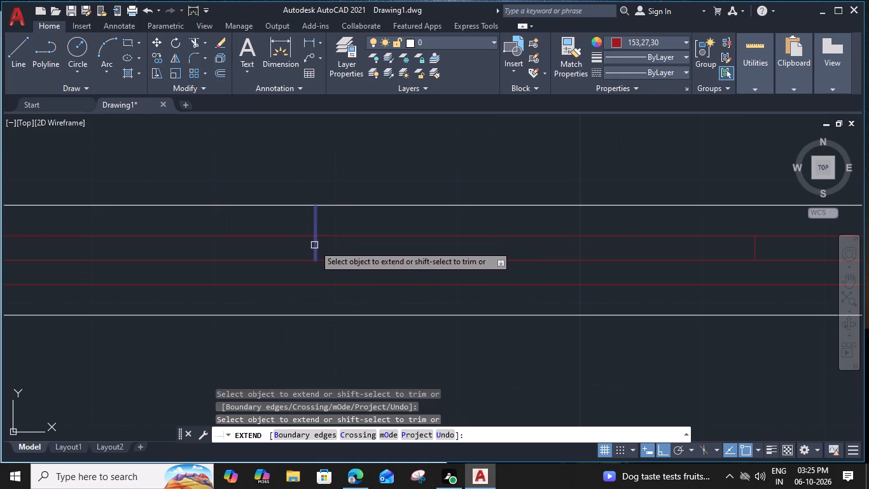
left_click(314, 250)
left_click(314, 250, "shift")
scroll(314, 251, "down", 2)
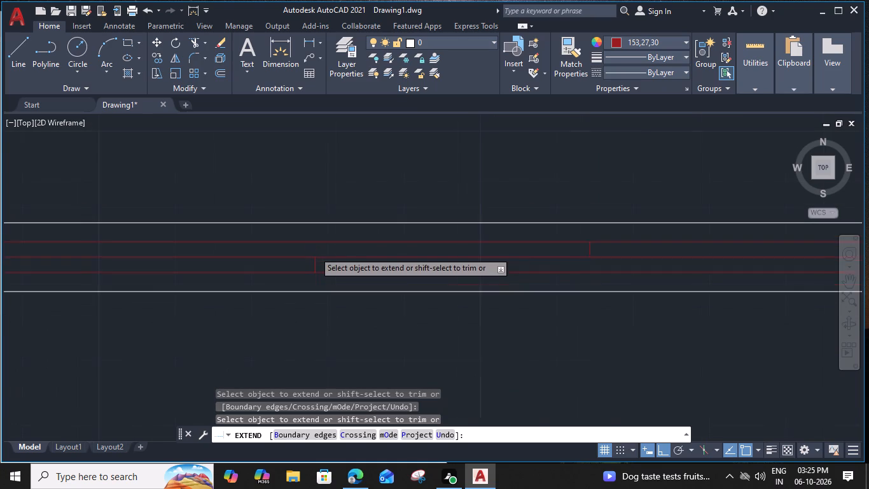
scroll(314, 255, "down", 1)
key("Escape")
Remove both short vertical lines at the opening's midpoint with Trim.
scroll(529, 257, "up", 2)
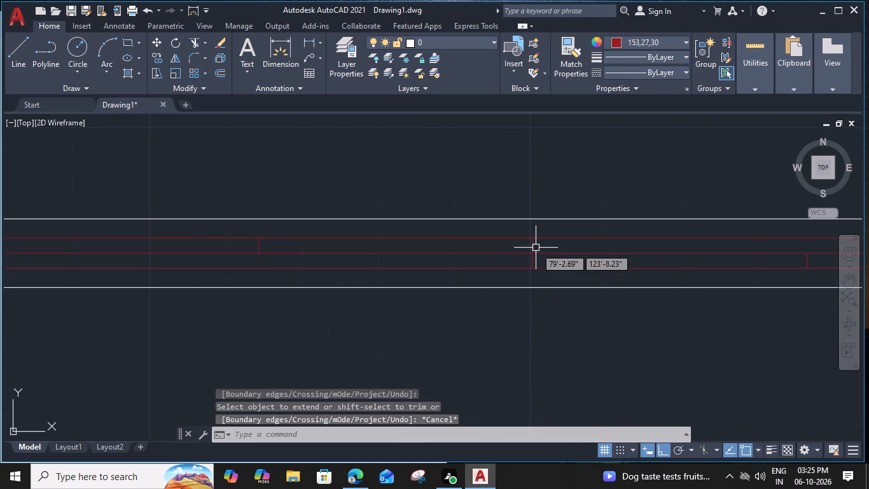
type("TR")
key("space")
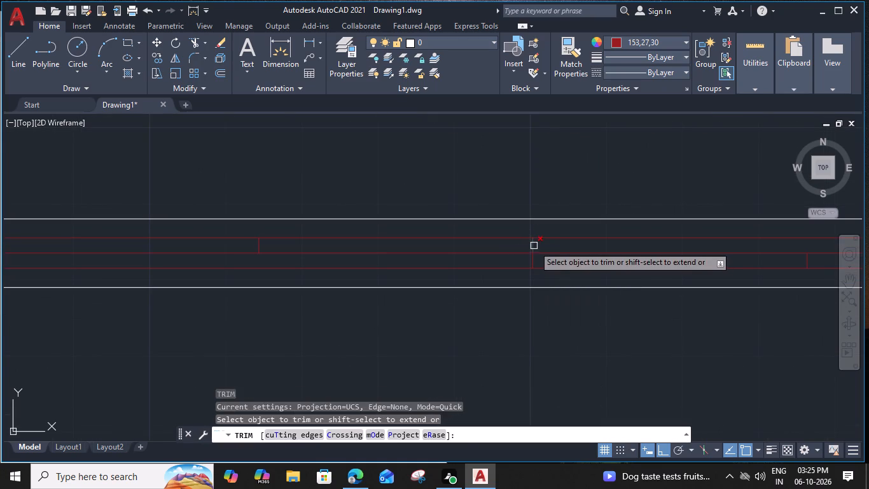
left_click(534, 246)
left_click(532, 262)
key("Escape")
Trim the living-room-side red line left of the leftmost short line and the balcony-side red line right of the rightmost one.
scroll(532, 262, "down", 2)
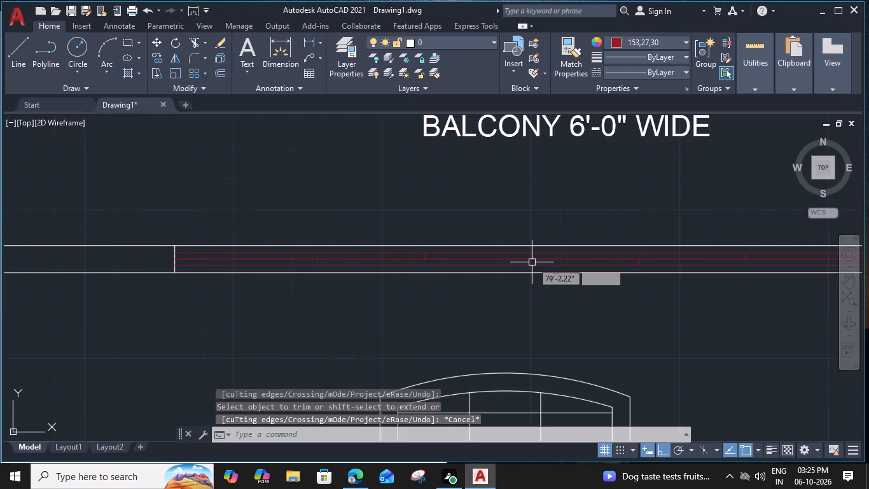
type("TR")
key("space")
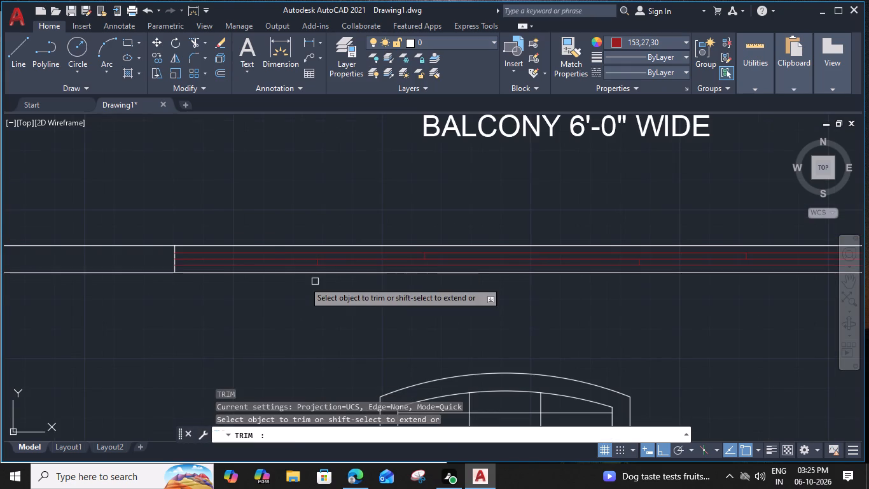
left_click(274, 265)
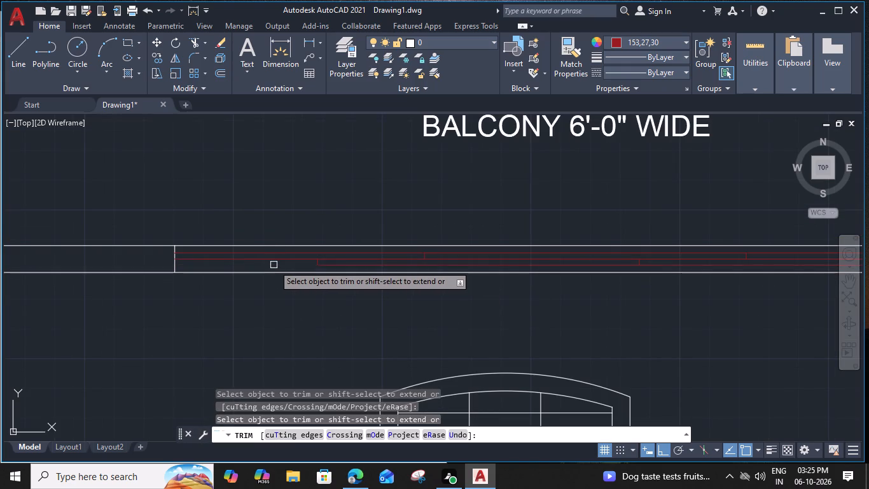
middle_click_drag(660, 262, 583, 263)
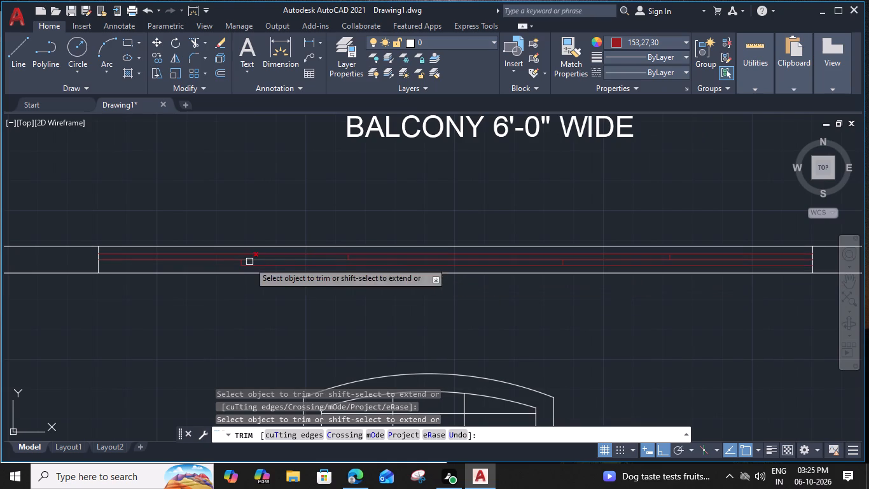
left_click(755, 252)
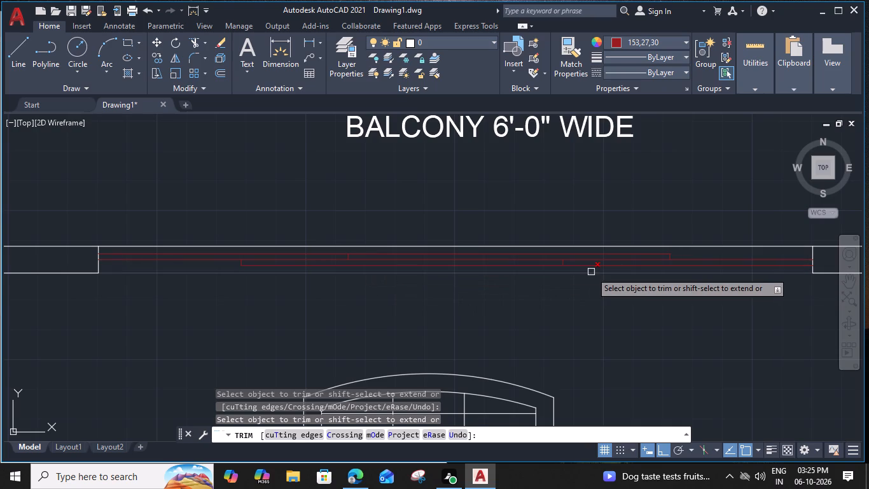
key("Escape")
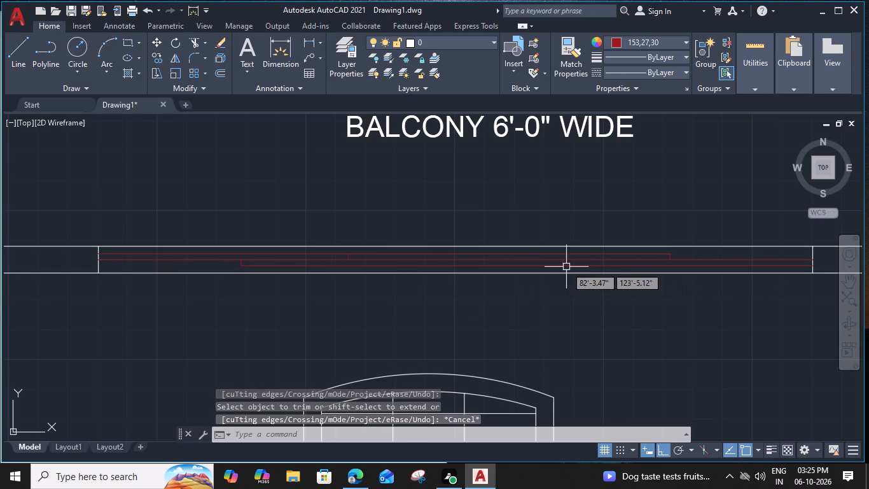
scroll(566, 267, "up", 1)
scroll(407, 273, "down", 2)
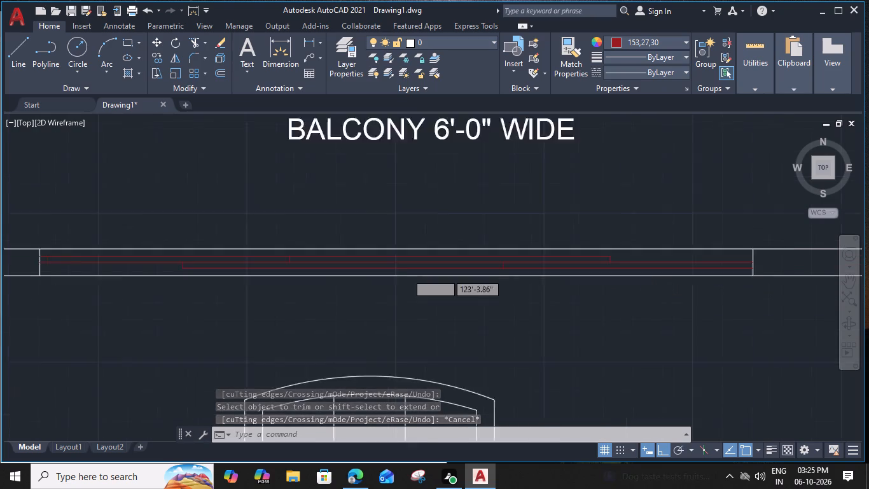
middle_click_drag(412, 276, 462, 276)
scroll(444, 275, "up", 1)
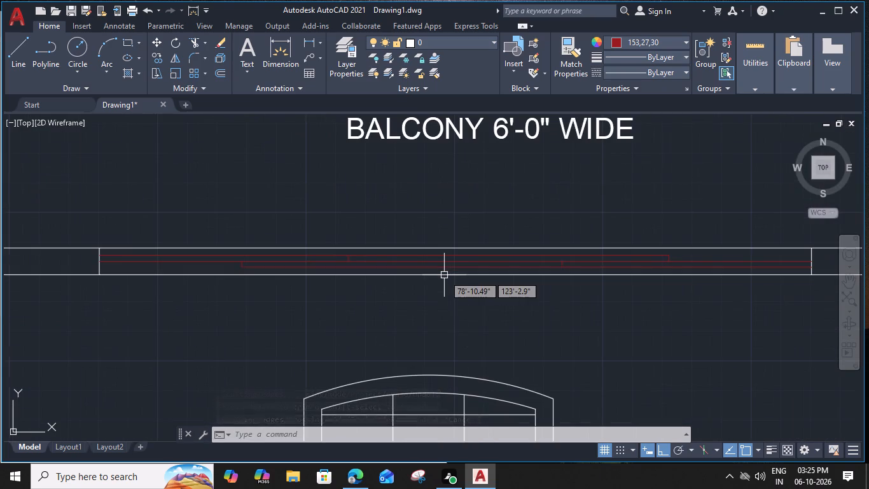
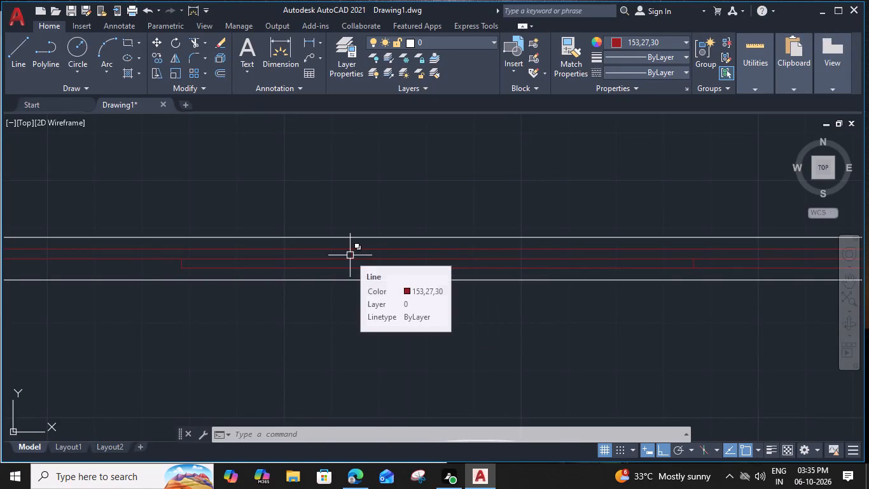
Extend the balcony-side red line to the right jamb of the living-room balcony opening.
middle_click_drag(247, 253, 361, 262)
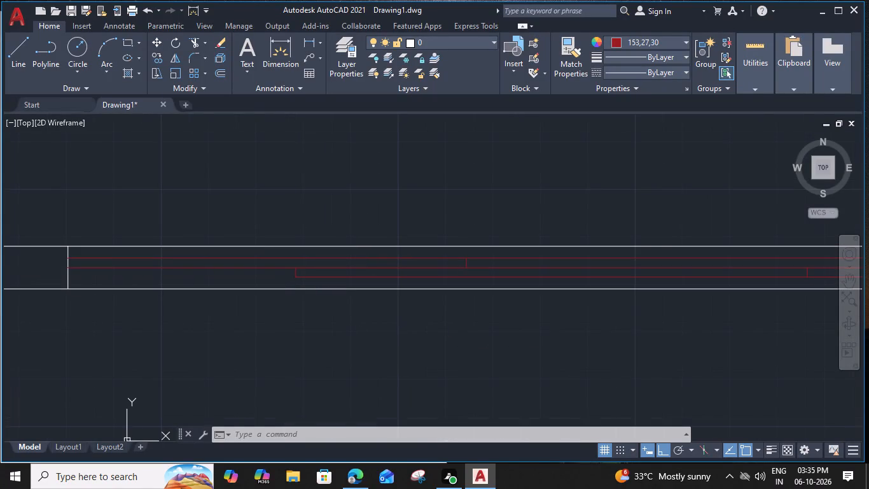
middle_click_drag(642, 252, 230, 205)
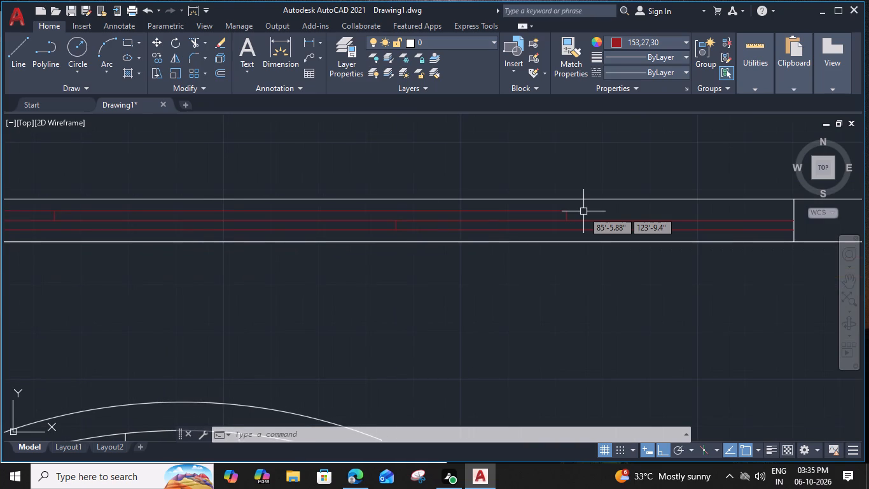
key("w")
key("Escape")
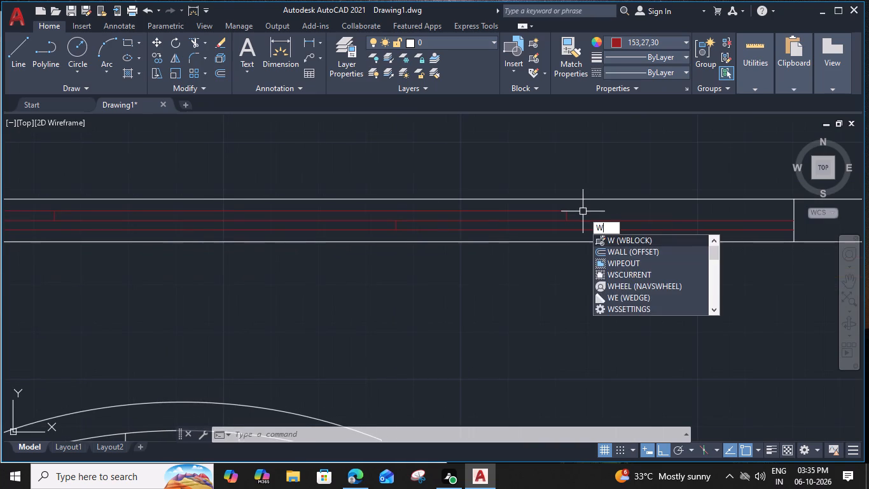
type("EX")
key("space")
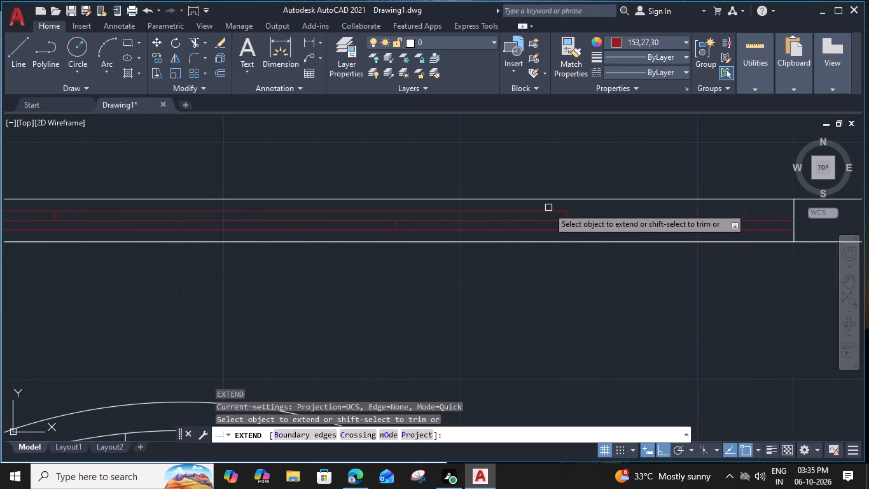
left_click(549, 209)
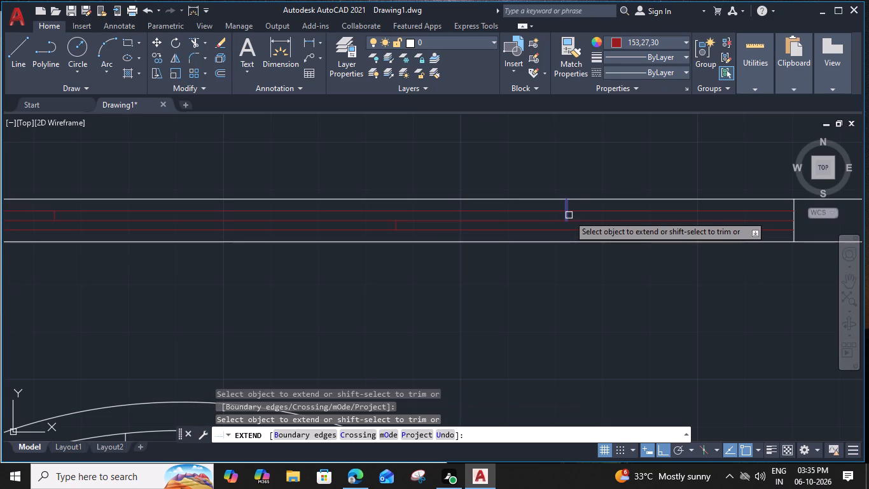
Remove the three short vertical red lines in the opening, keeping only the leftmost one.
left_click(569, 215, "shift")
scroll(478, 218, "down", 1)
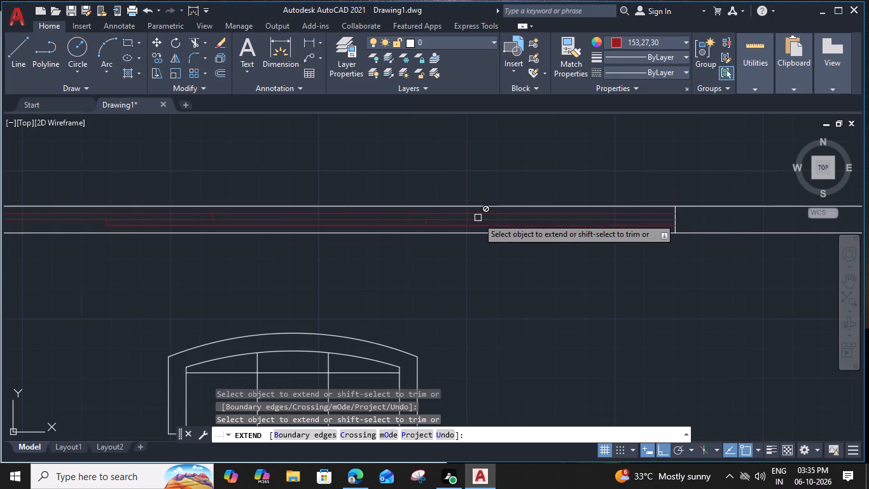
middle_click_drag(362, 222, 620, 221)
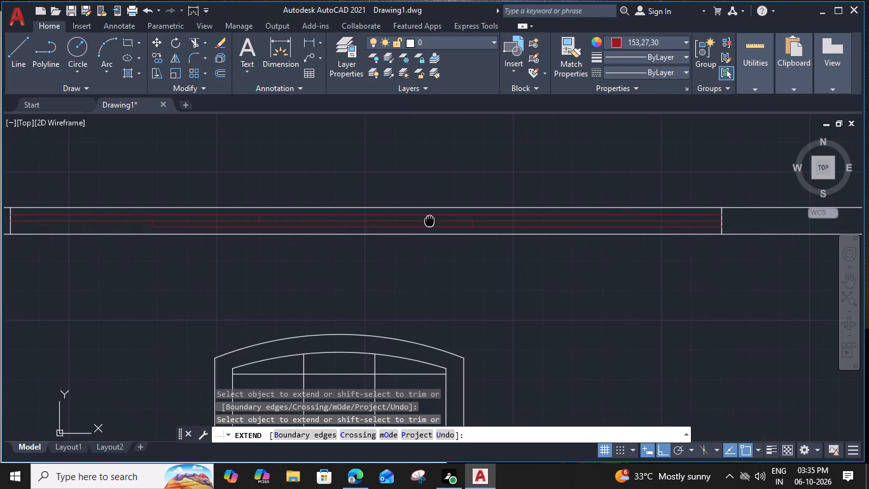
middle_click_drag(628, 229, 347, 230)
scroll(490, 225, "up", 1)
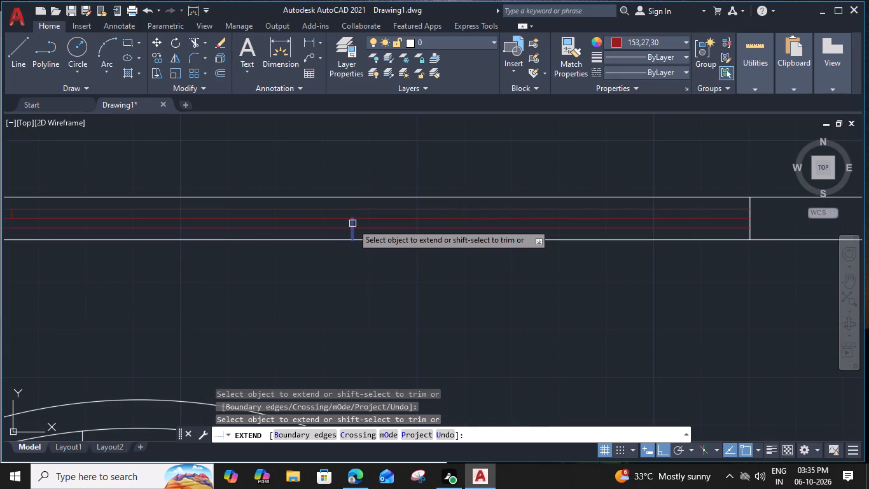
left_click(352, 223, "shift")
scroll(352, 223, "down", 2)
middle_click_drag(352, 227, 630, 232)
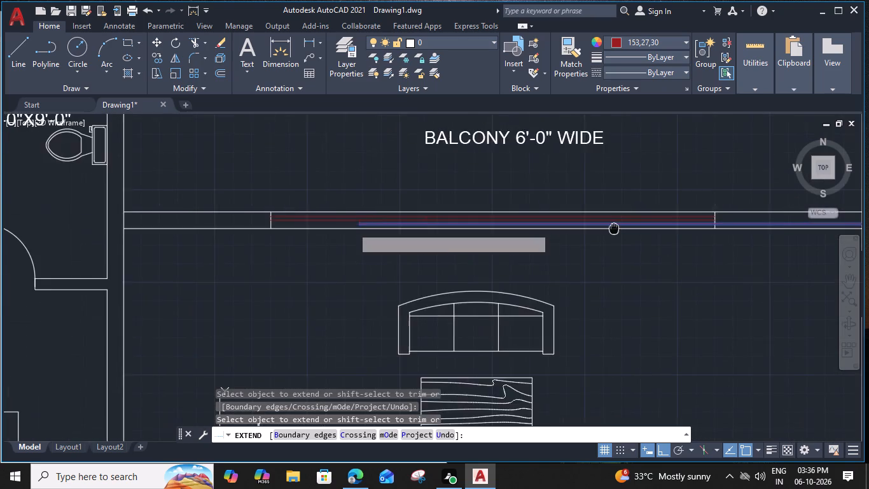
scroll(396, 222, "up", 2)
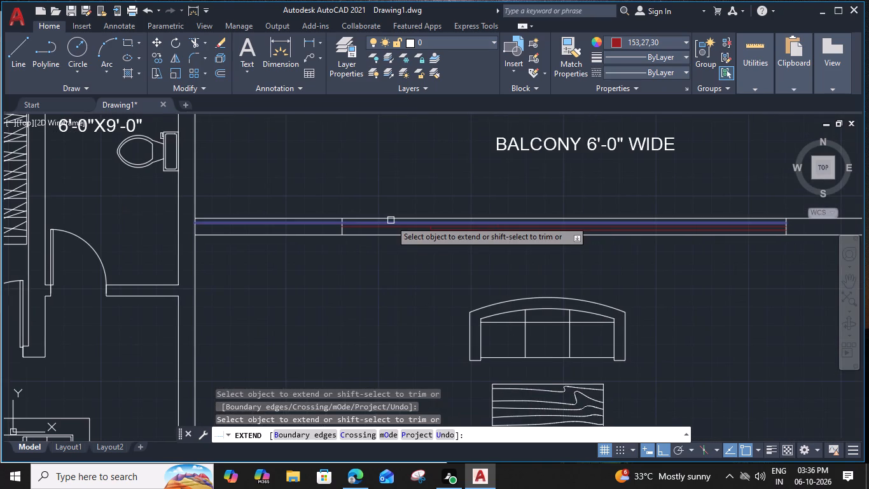
left_click(653, 225, "shift")
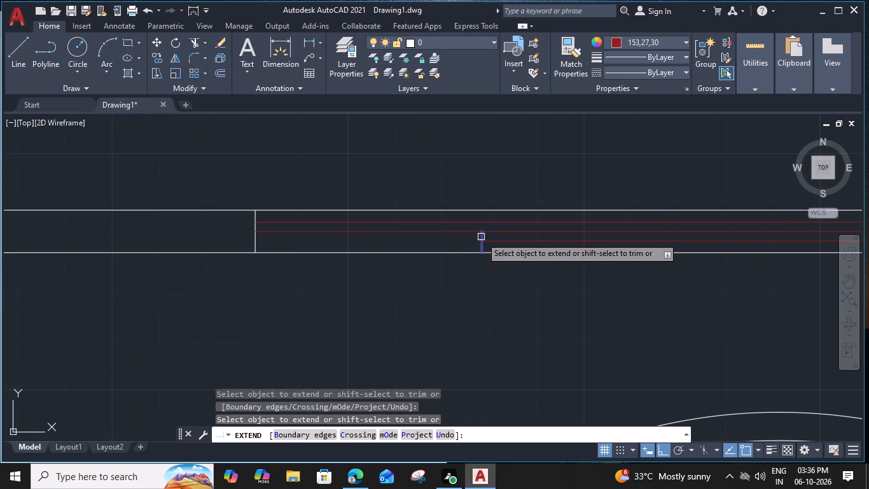
Extend the remaining short vertical line up to the balcony-side red line.
scroll(481, 237, "up", 2)
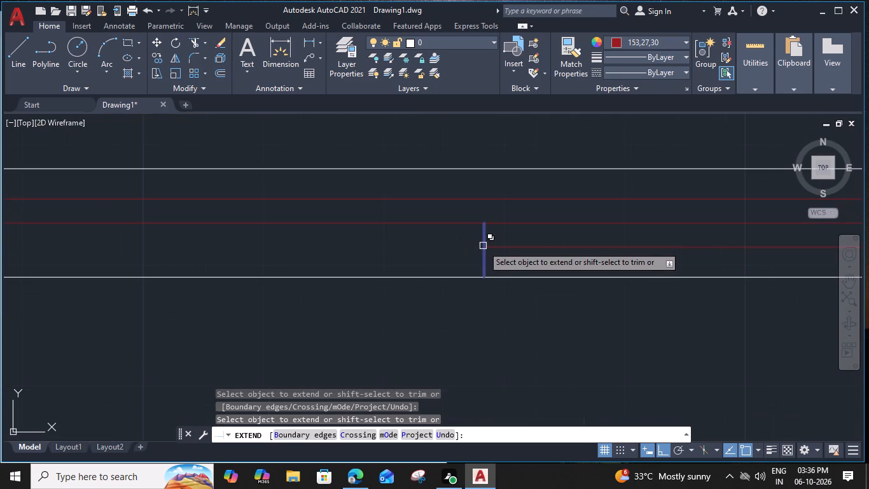
left_click(483, 234)
scroll(483, 233, "down", 2)
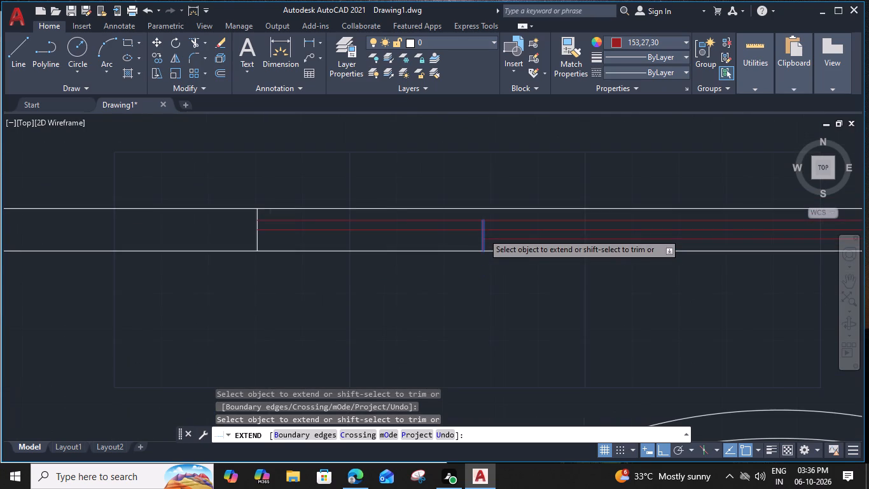
key("Escape")
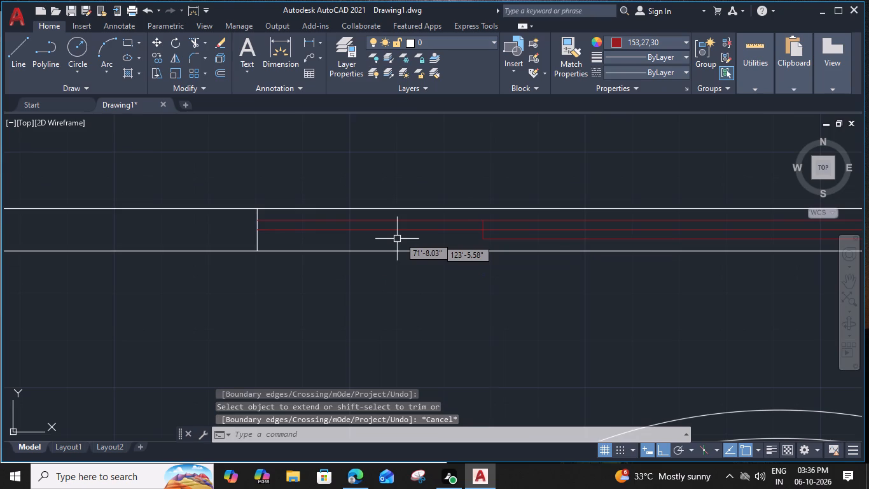
Trim off the balcony-side red line to the right of the short vertical line.
type("TR")
key("space")
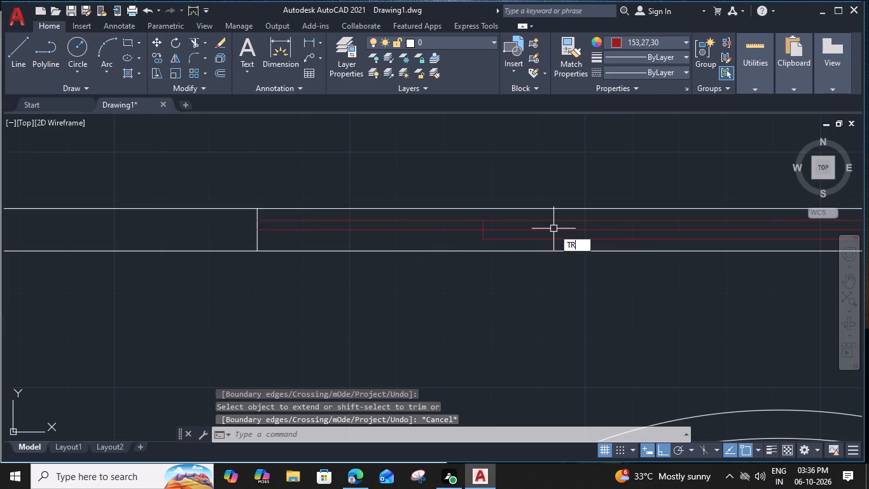
middle_click_drag(553, 229, 396, 236)
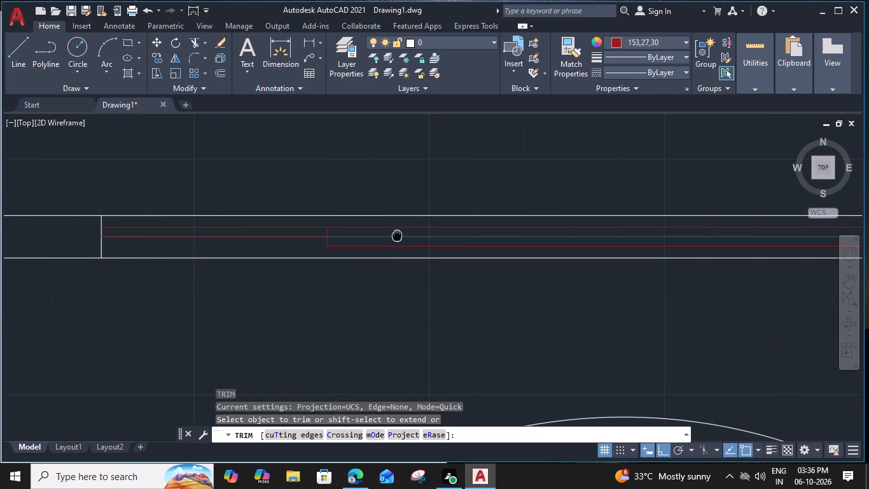
left_click(400, 226)
scroll(400, 226, "down", 2)
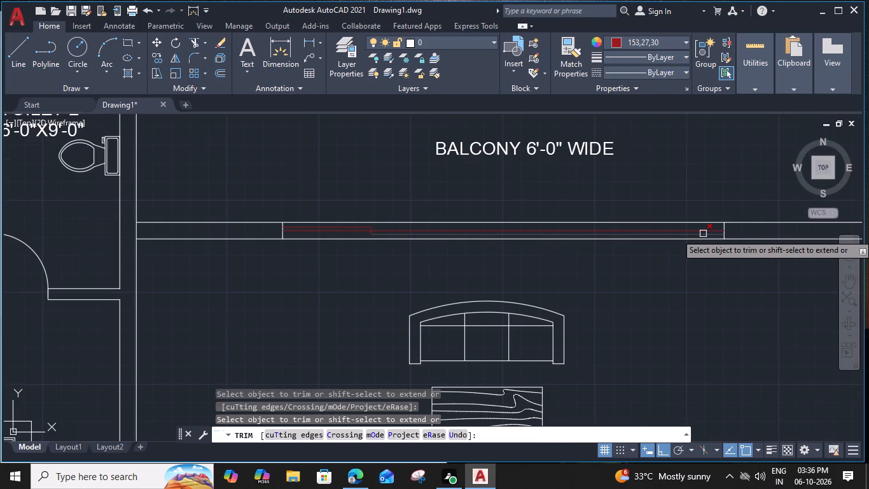
key("Escape")
Offset the short vertical red line 2' to the right.
scroll(343, 227, "up", 3)
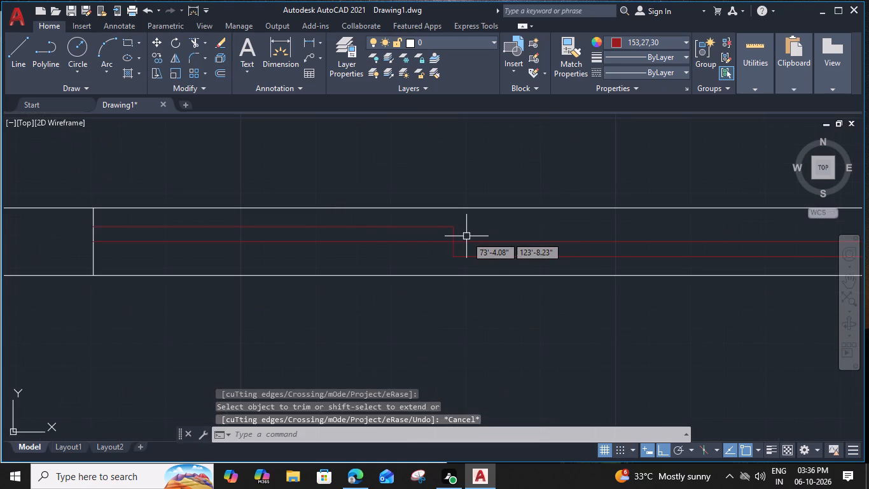
left_click(453, 232)
type("O")
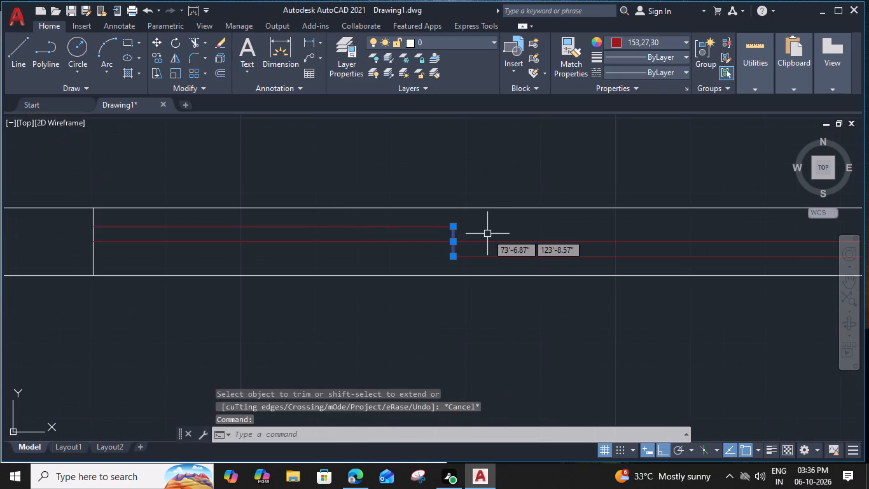
key("space")
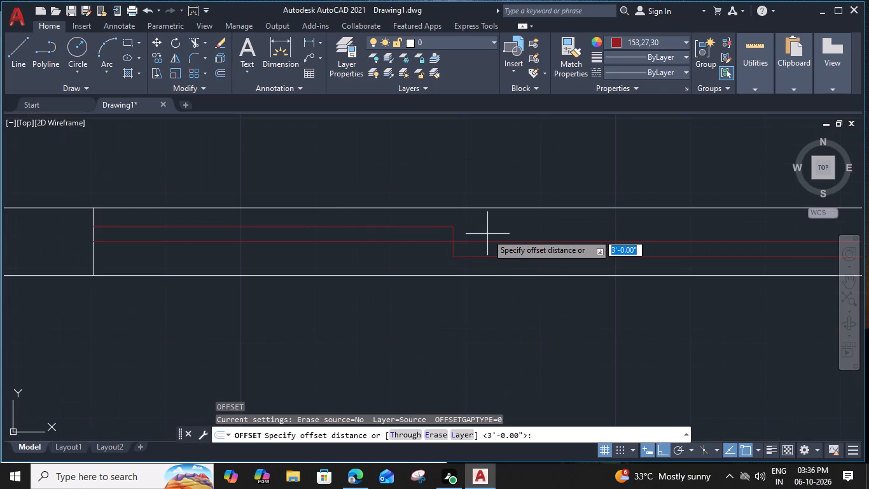
type("2'")
key("space")
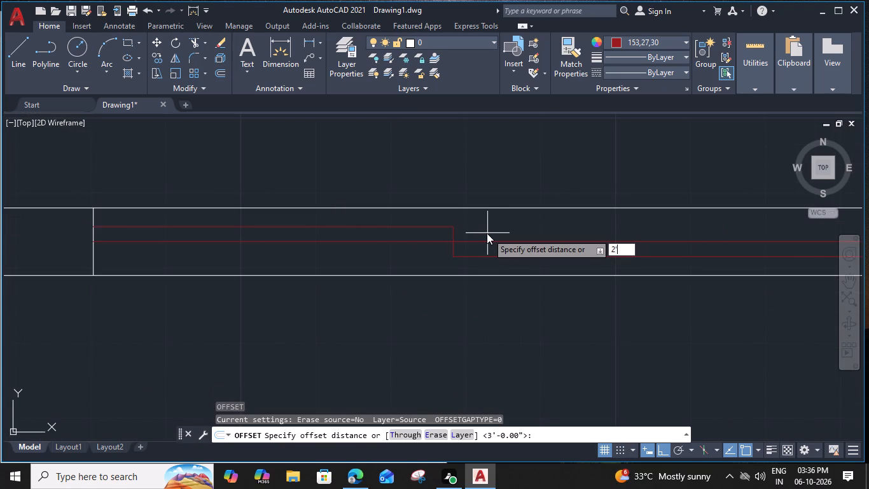
left_click(503, 234)
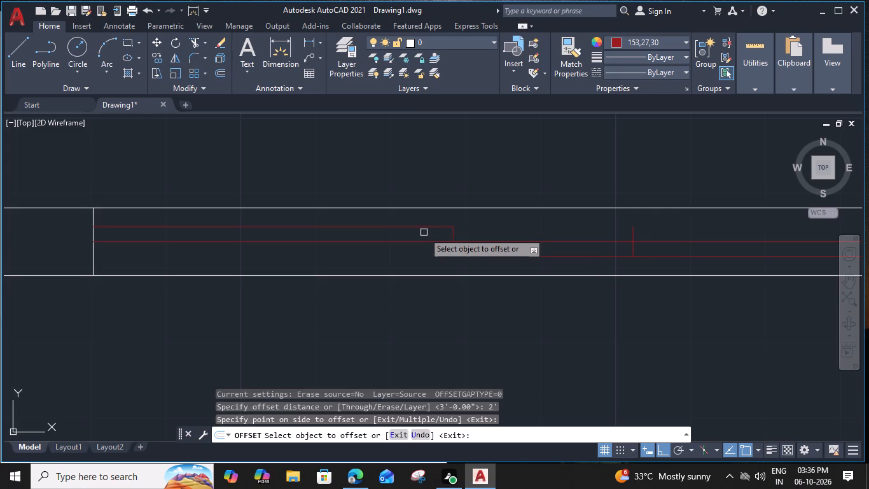
key("Escape")
Extend the balcony-side red line right to the offset vertical line so the two door panels overlap.
type("EX")
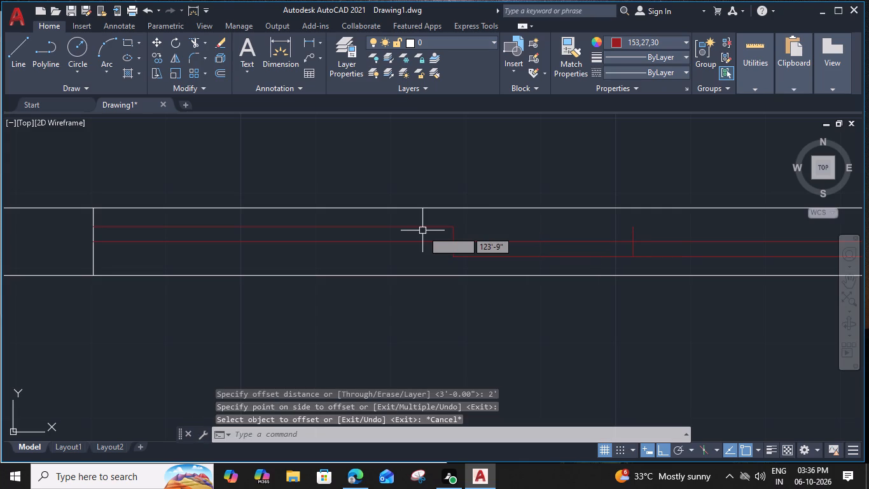
key("space")
left_click(425, 224)
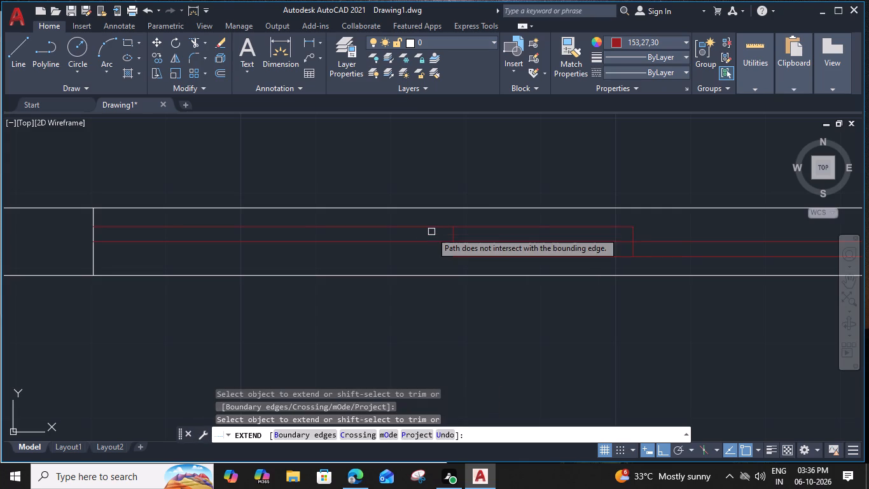
key("Escape")
Trim off the balcony-side half of the original short vertical line.
type("TR")
key("space")
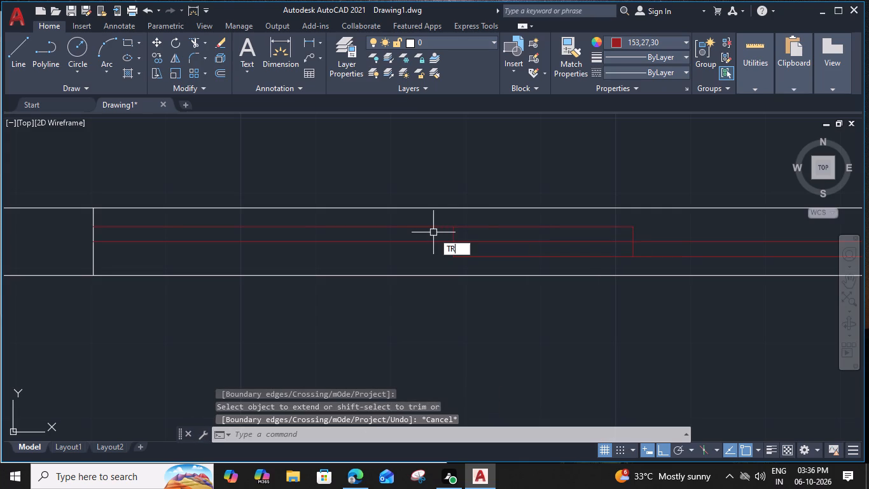
left_click(454, 234)
key("Escape")
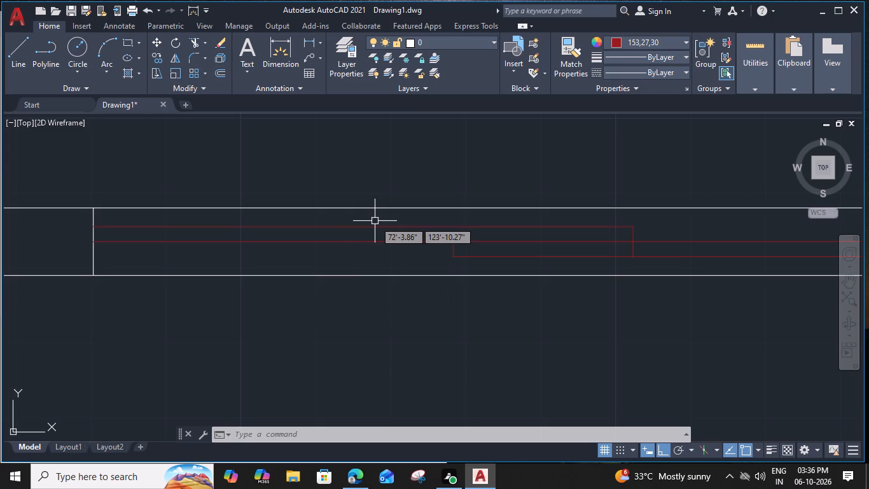
Group the red lines of the sliding door into one object.
scroll(379, 232, "down", 2)
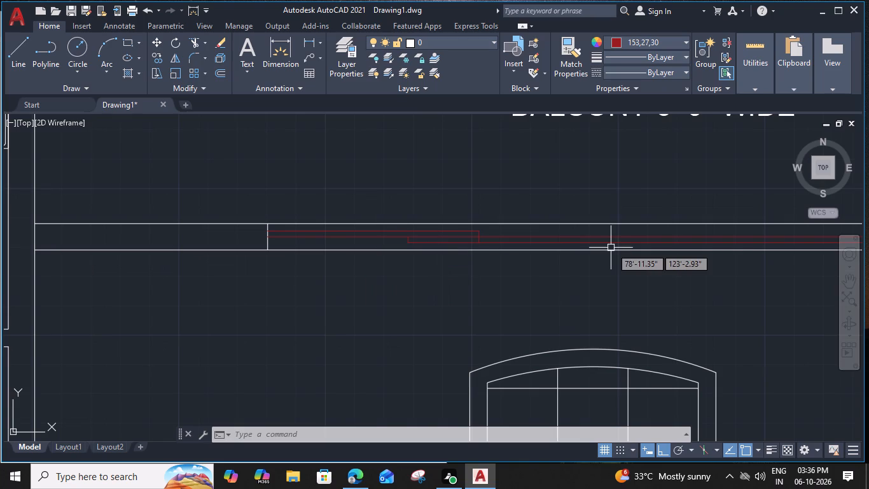
scroll(495, 223, "up", 1)
left_click(482, 231)
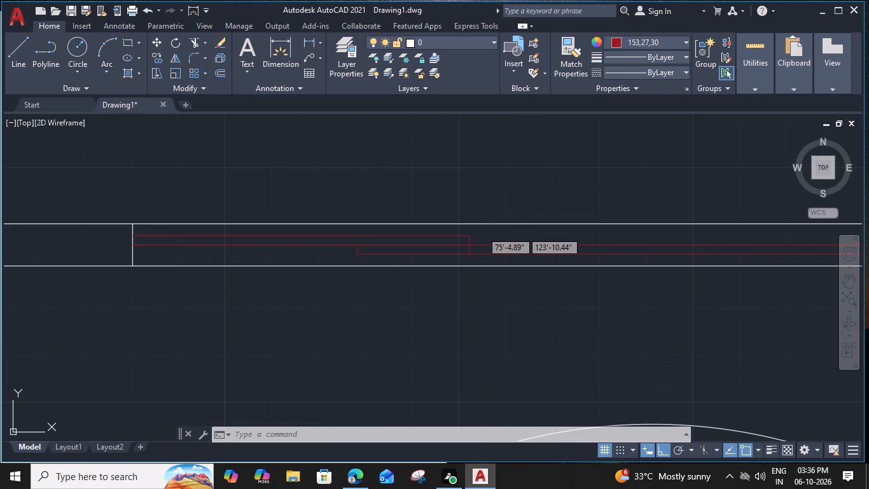
left_click(350, 259)
type("G")
key("space")
Extend the wall line between the toilet and the 6'-0" wide balcony to the house's outer left wall line.
scroll(621, 270, "down", 5)
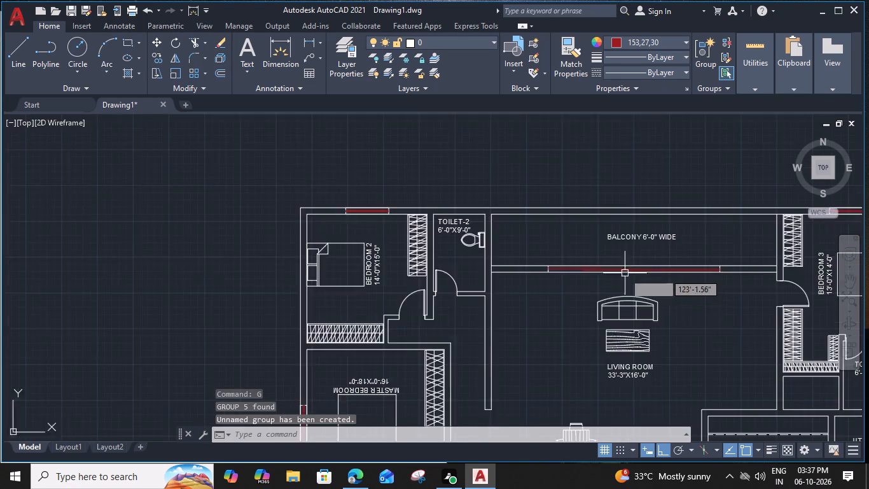
middle_click_drag(621, 269, 516, 174)
middle_click_drag(506, 167, 452, 134)
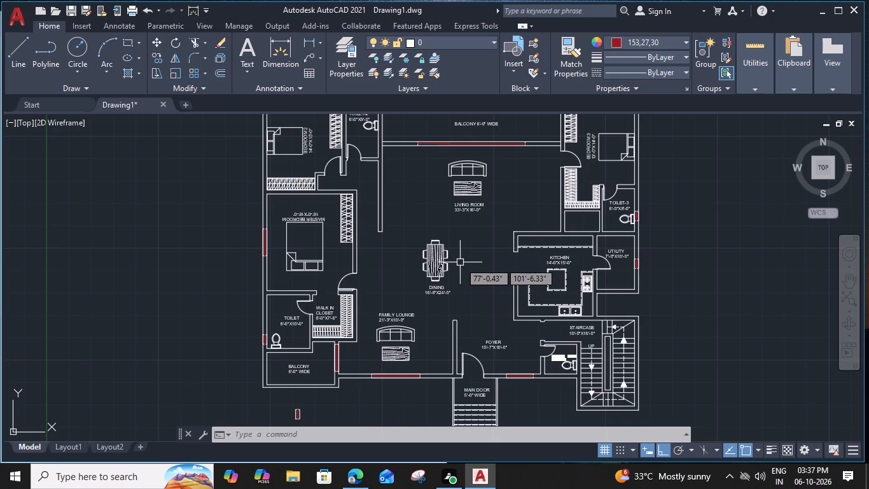
middle_click_drag(457, 280, 501, 239)
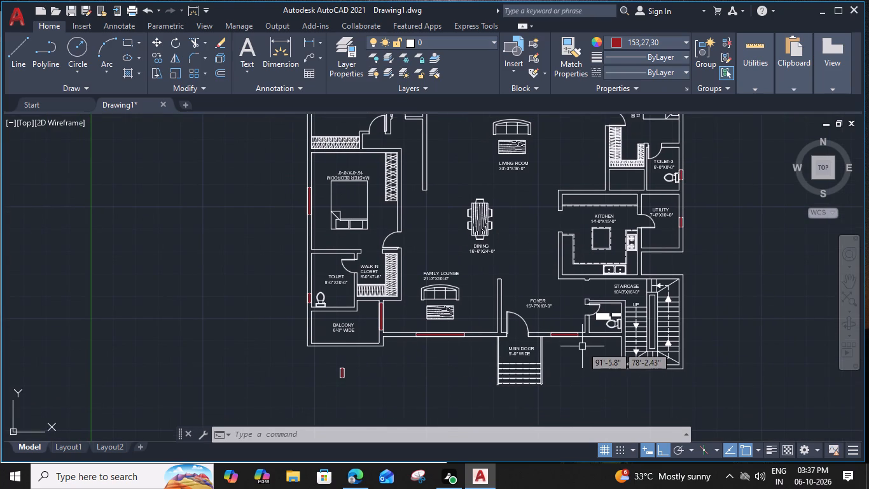
middle_click_drag(415, 348, 436, 357)
scroll(343, 325, "up", 2)
type("EX")
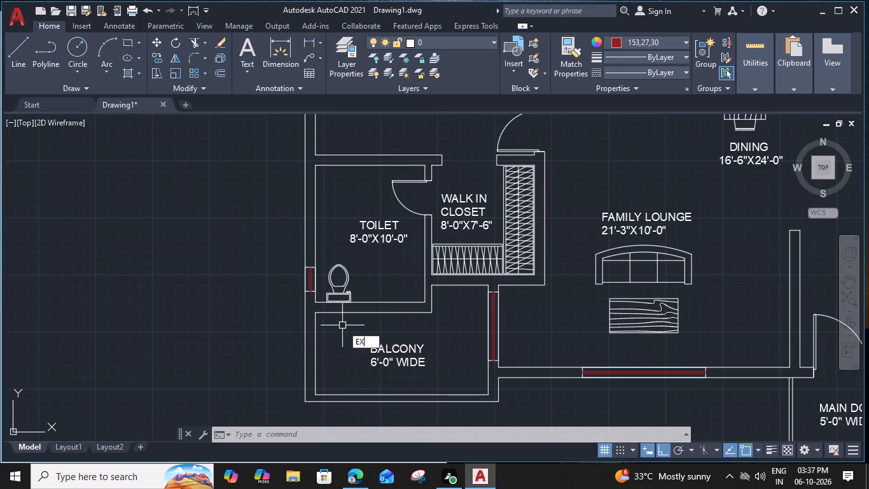
key("space")
left_click(349, 309)
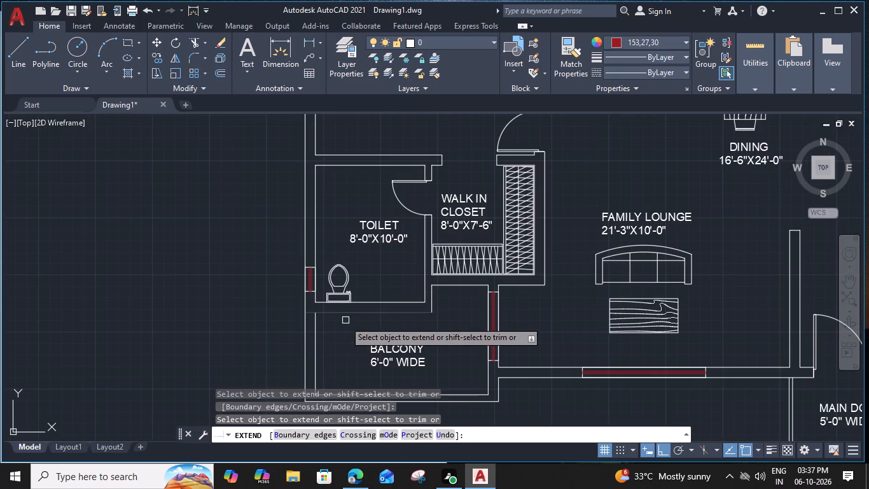
key("Escape")
Set the current object colour to ByLayer.
middle_click_drag(543, 321, 551, 300)
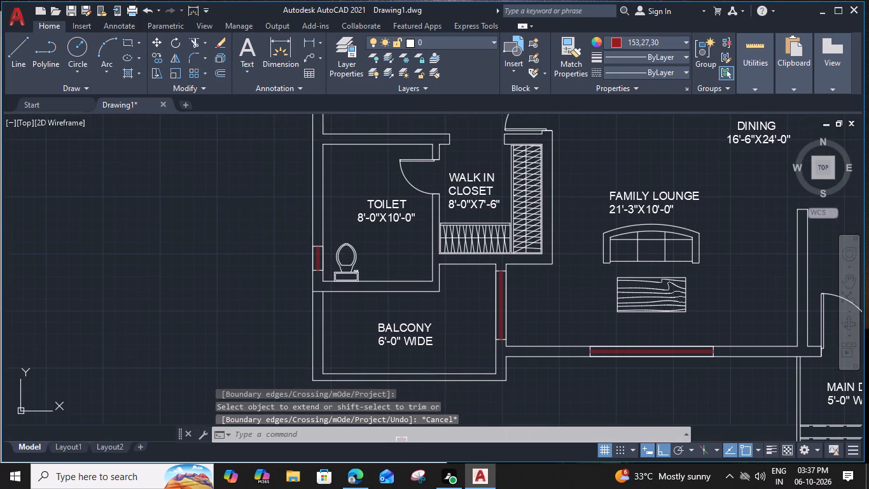
middle_click_drag(552, 302, 476, 311)
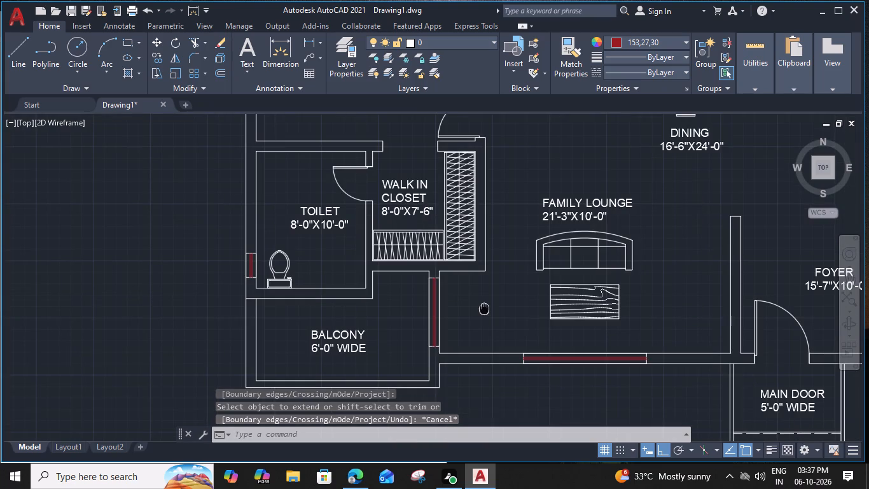
middle_click_drag(693, 306, 578, 290)
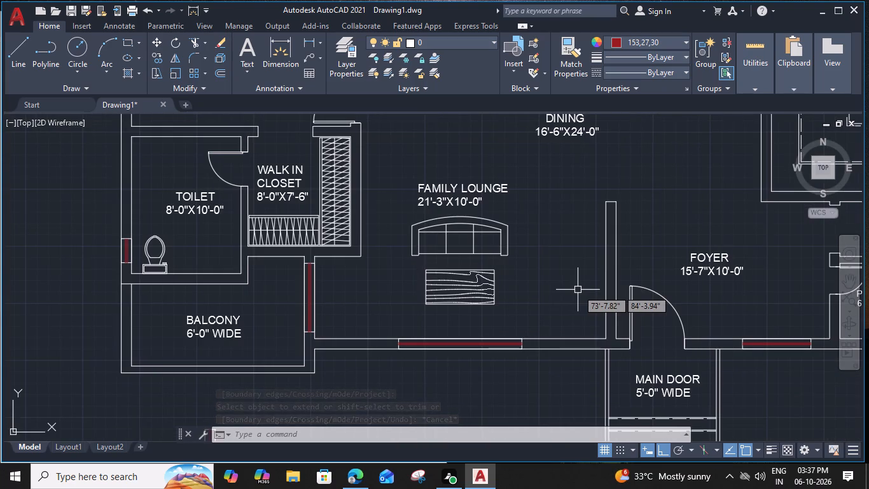
scroll(578, 288, "down", 1)
middle_click_drag(578, 288, 579, 289)
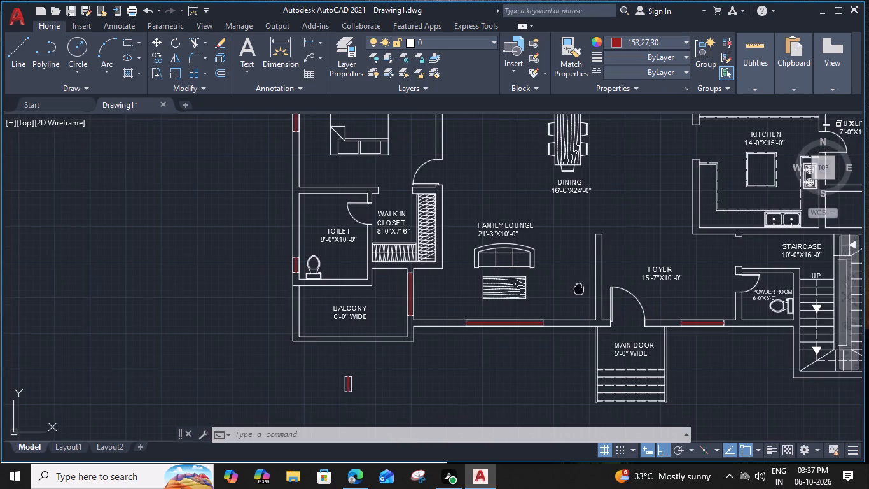
middle_click_drag(579, 289, 504, 299)
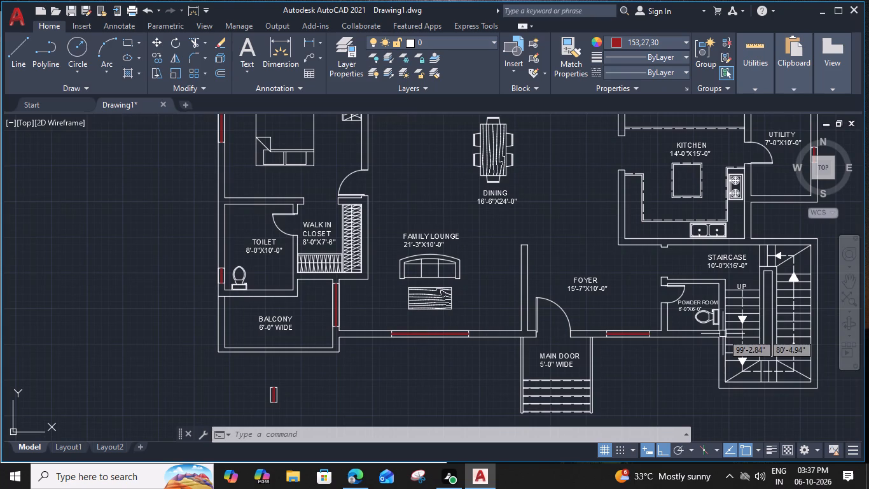
left_click(683, 39)
left_click(655, 58)
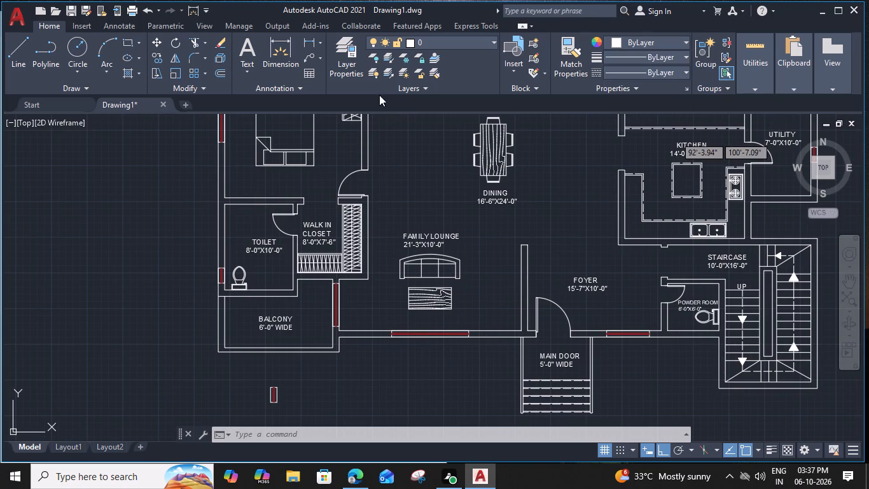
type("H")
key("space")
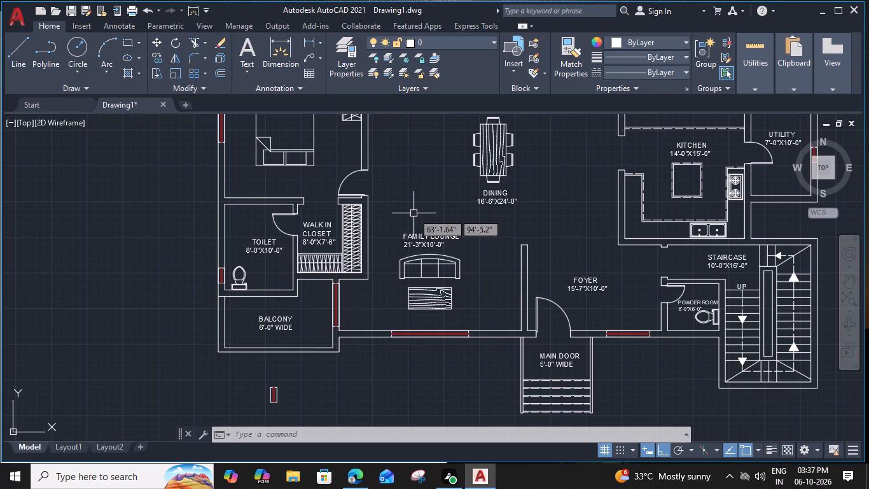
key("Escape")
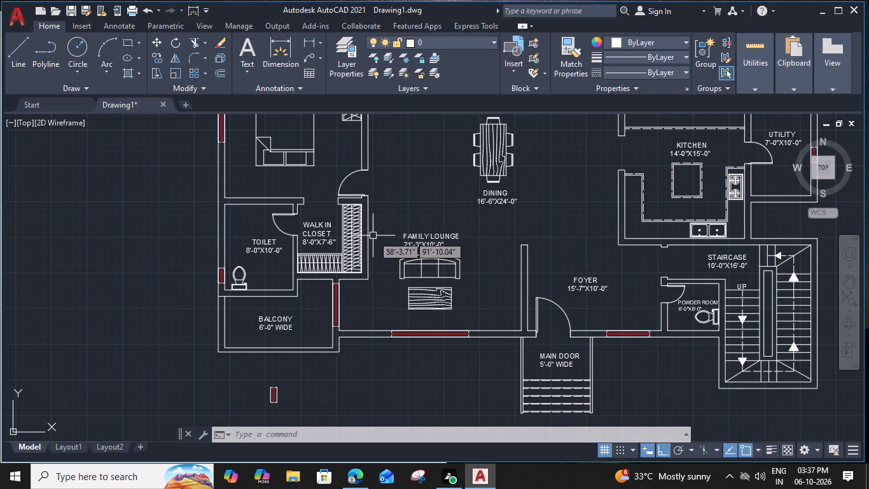
Start a hatch with the type set to Pattern and the ANSI32 pattern chosen.
type("H")
key("space")
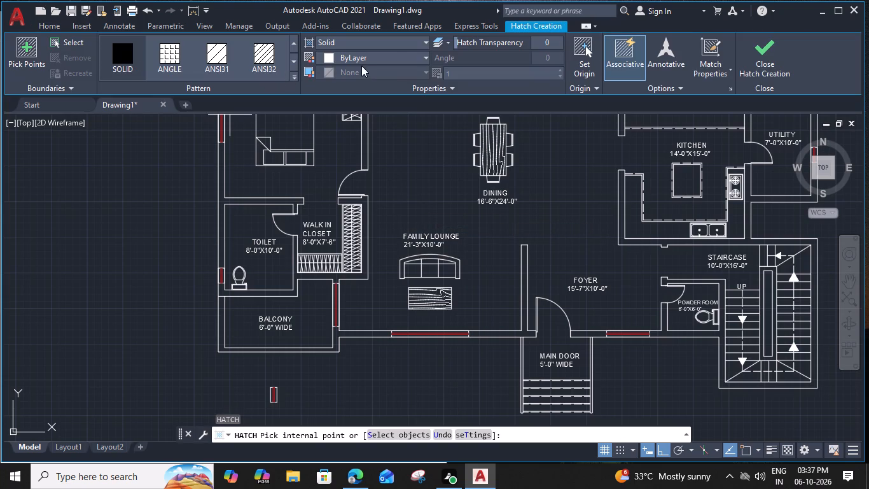
left_click(411, 41)
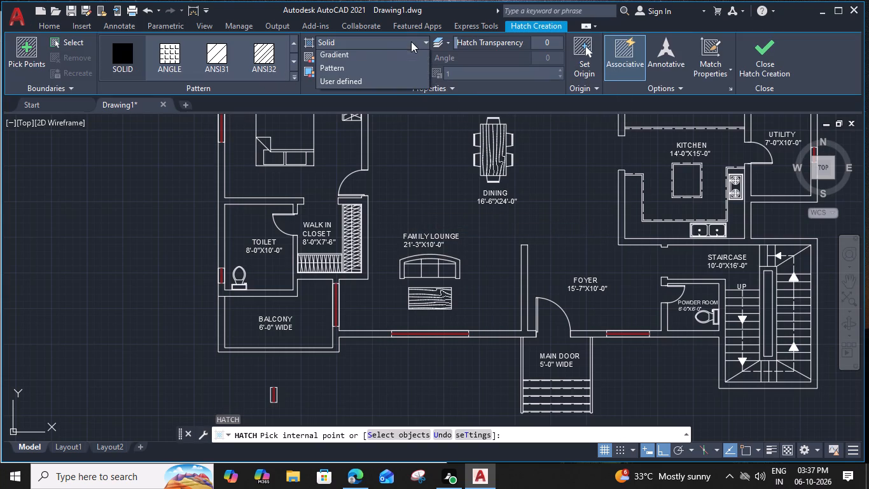
left_click(393, 81)
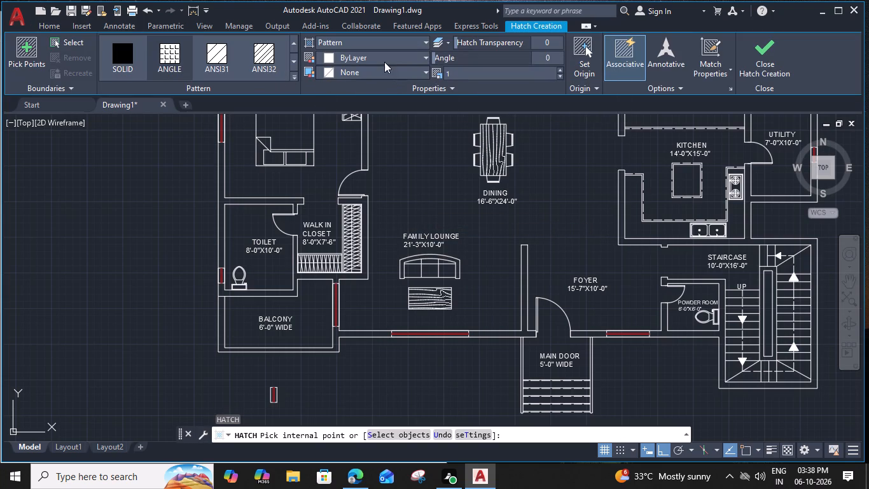
left_click(256, 59)
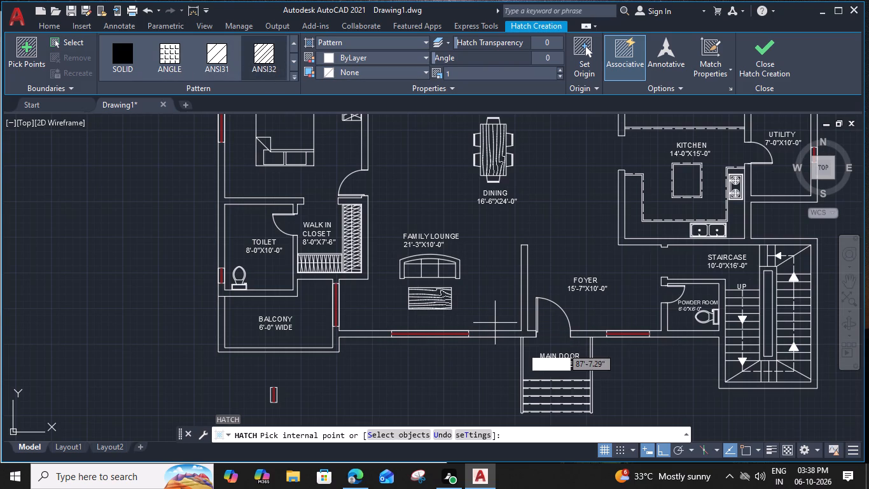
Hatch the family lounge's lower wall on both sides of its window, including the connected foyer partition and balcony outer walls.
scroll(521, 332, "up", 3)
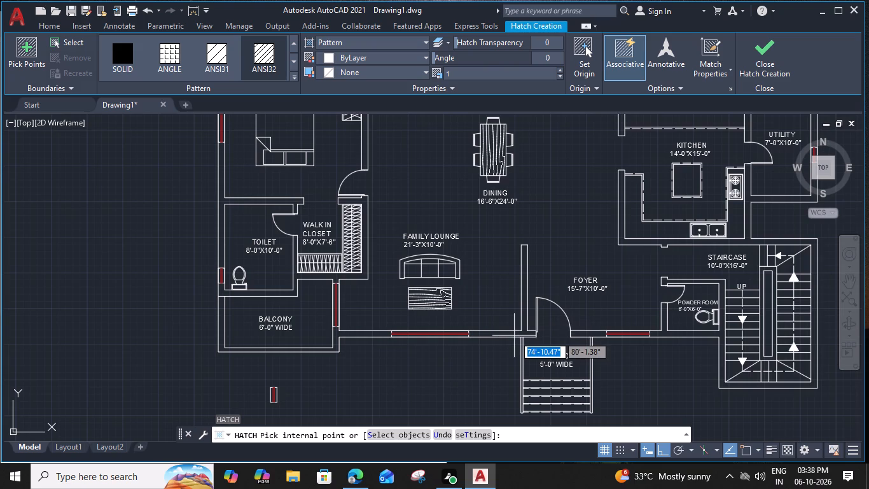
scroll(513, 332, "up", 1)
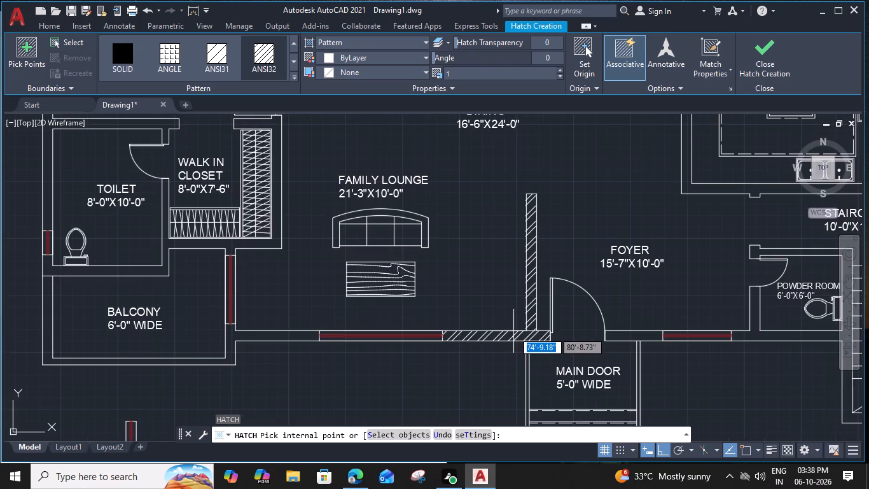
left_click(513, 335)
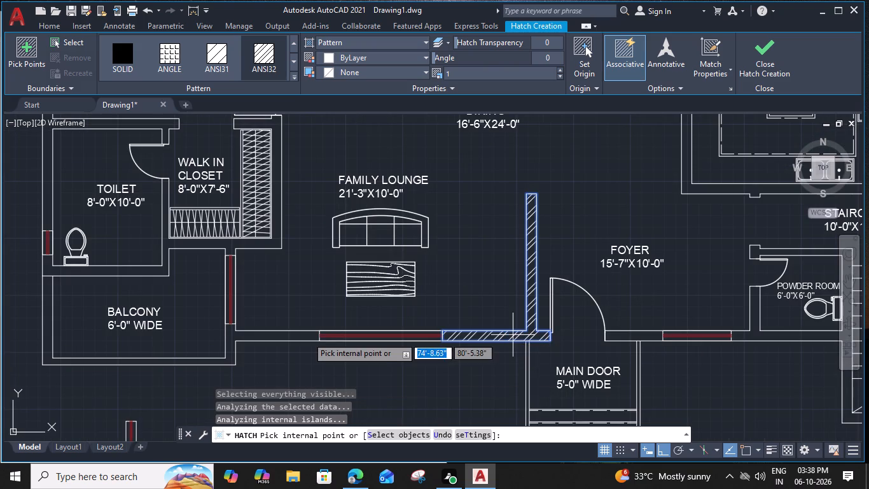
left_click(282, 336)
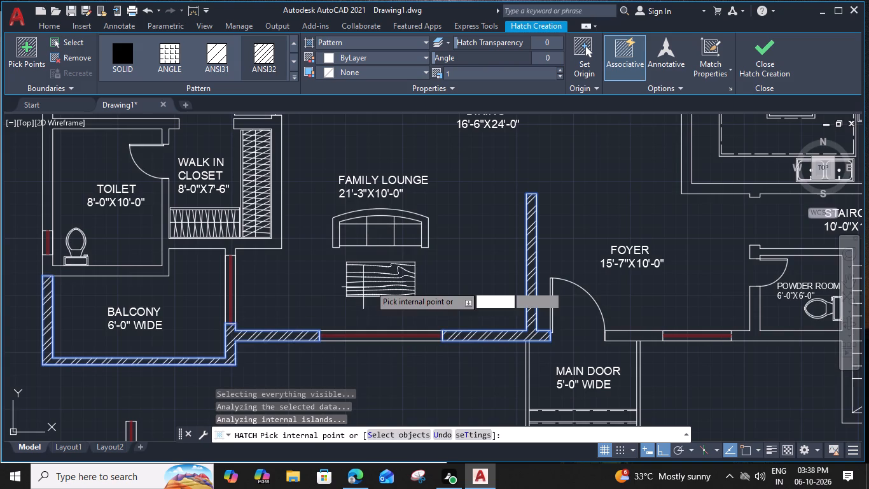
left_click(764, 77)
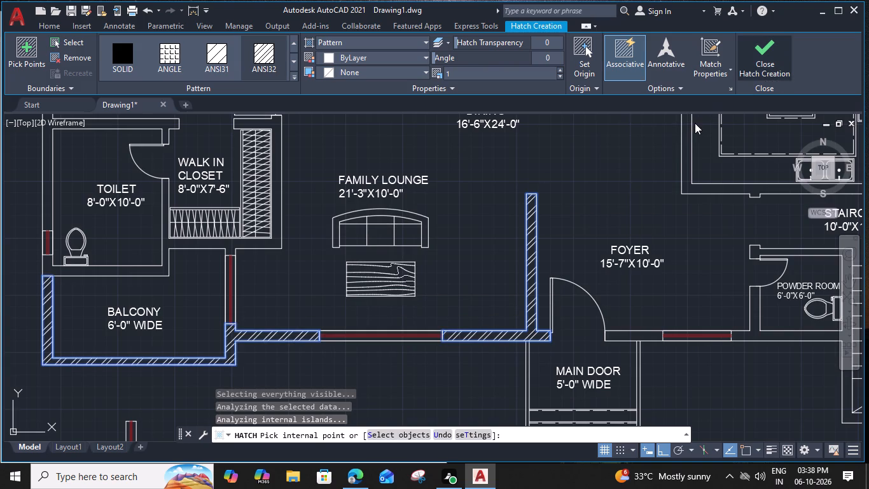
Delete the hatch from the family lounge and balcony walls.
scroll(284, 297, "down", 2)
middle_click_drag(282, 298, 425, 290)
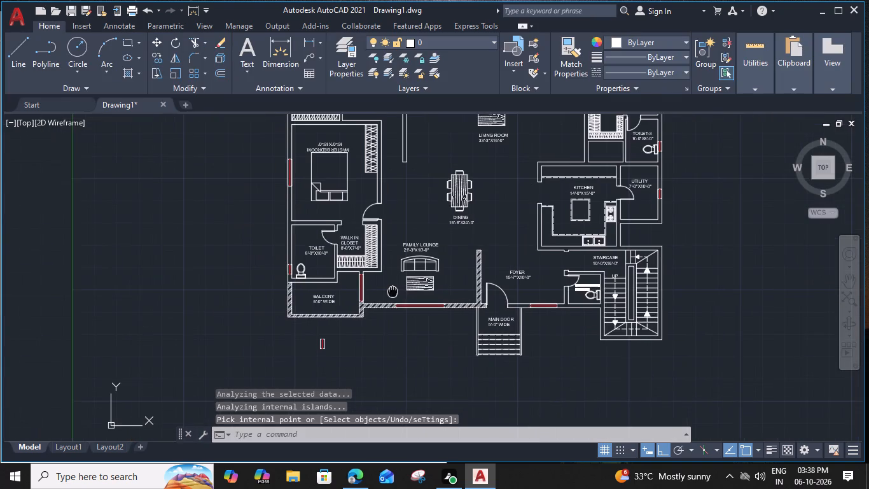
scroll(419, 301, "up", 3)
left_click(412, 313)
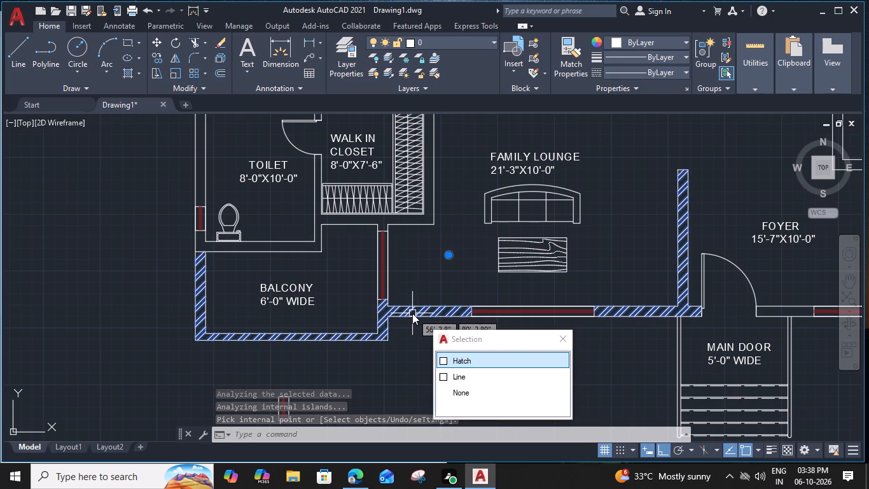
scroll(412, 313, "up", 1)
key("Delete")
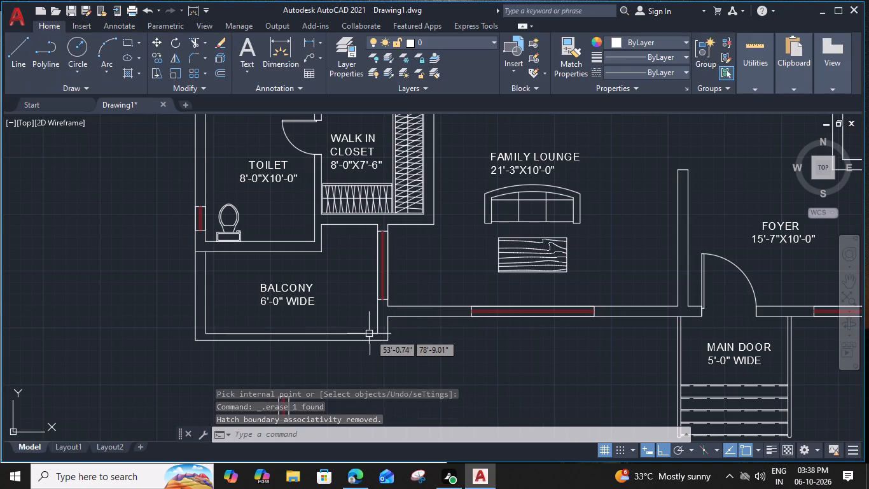
Extend the balcony's inner right wall line down to its outer bottom wall line.
type("EX")
key("space")
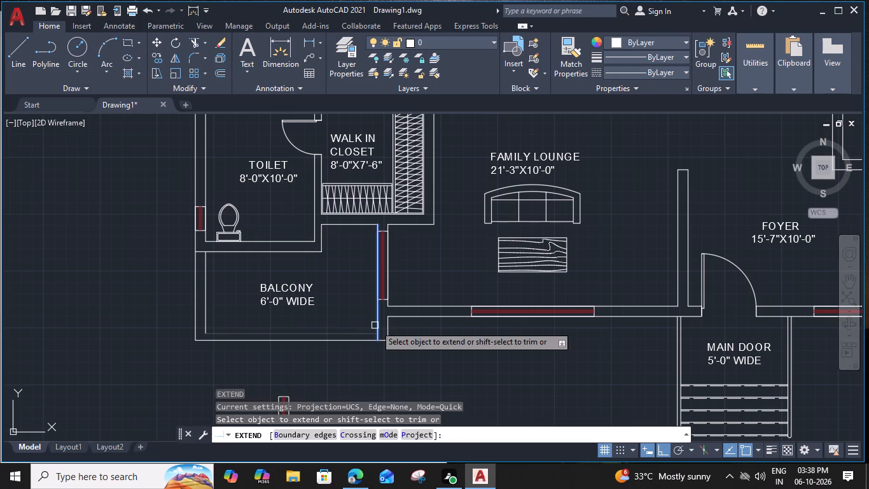
left_click(377, 320)
key("Escape")
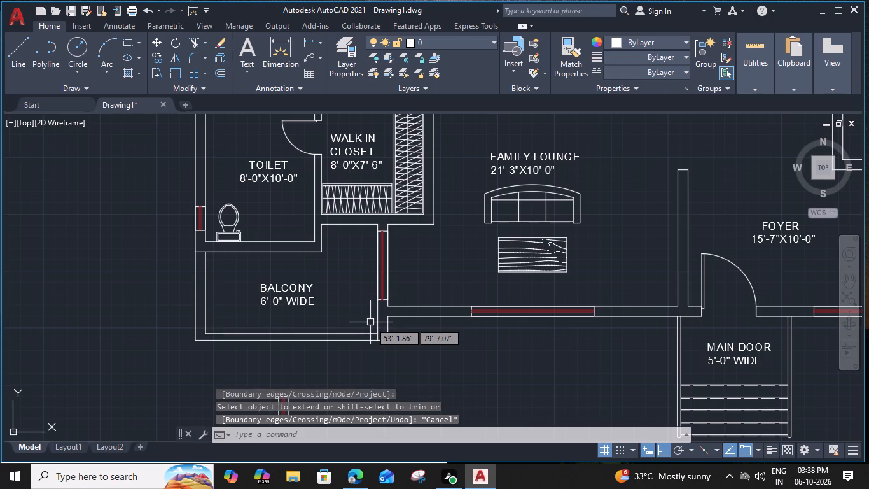
Hatch the family lounge's lower wall on both sides of its window, the foyer partition, and the walk-in closet and toilet walls above the balcony.
middle_click_drag(342, 328, 379, 322)
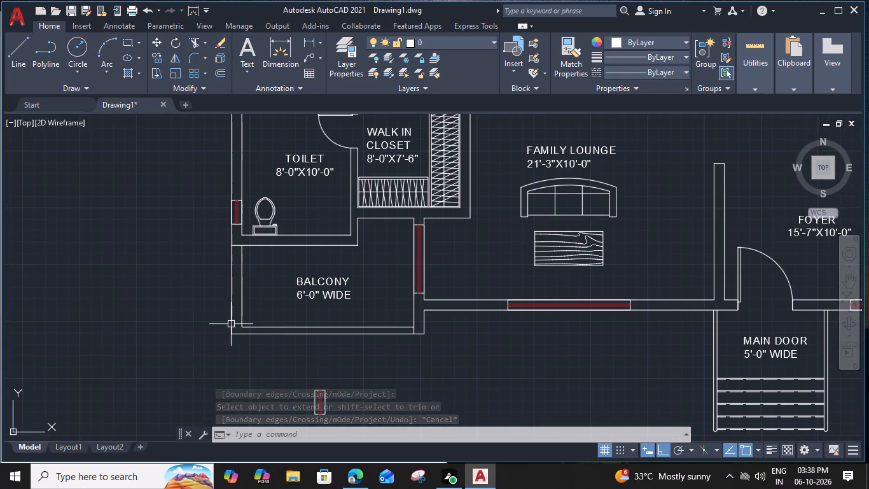
type("H")
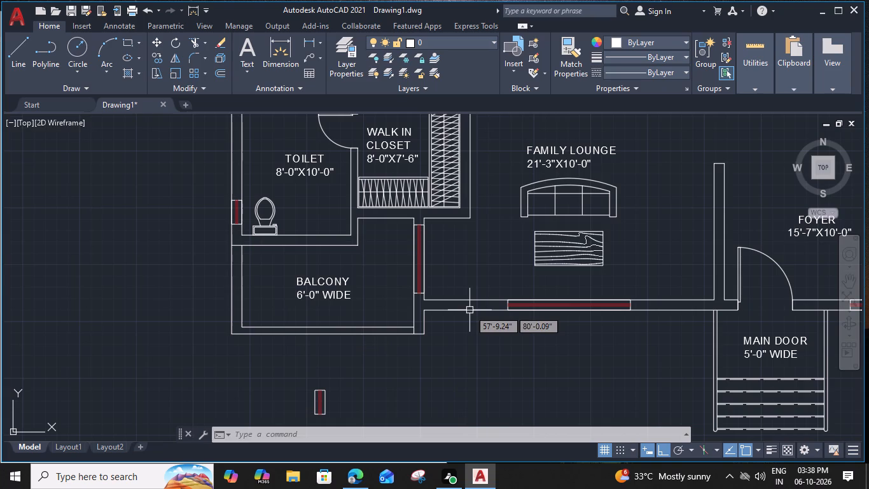
key("space")
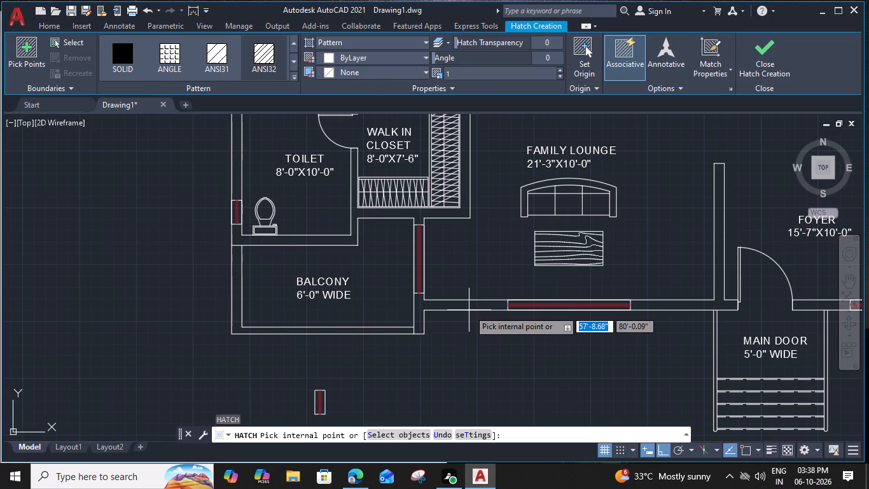
scroll(469, 310, "up", 1)
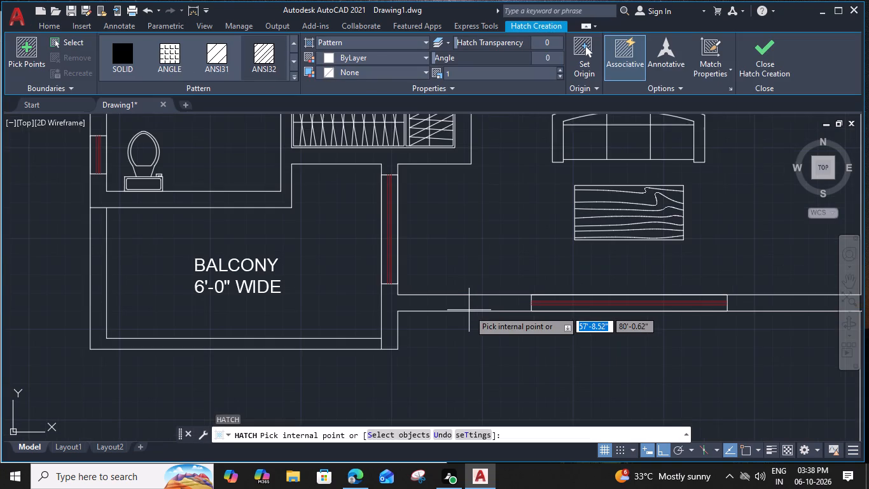
left_click(468, 306)
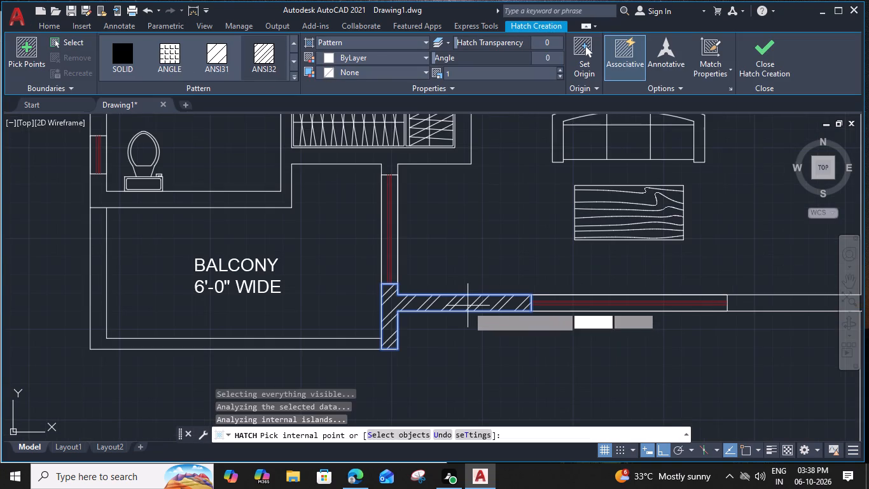
scroll(468, 306, "down", 1)
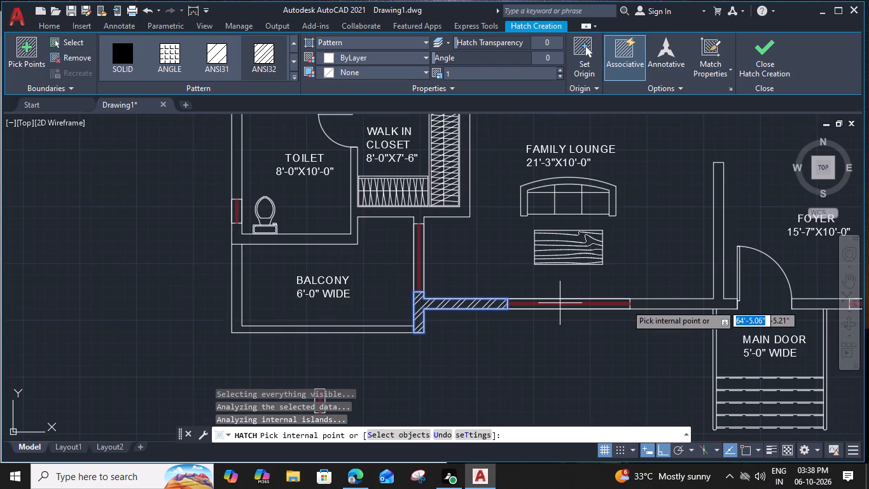
left_click(681, 306)
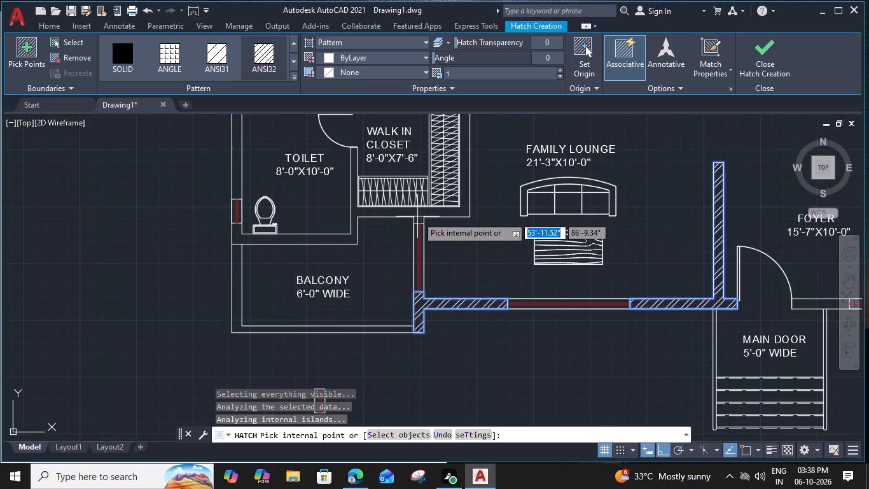
left_click(418, 216)
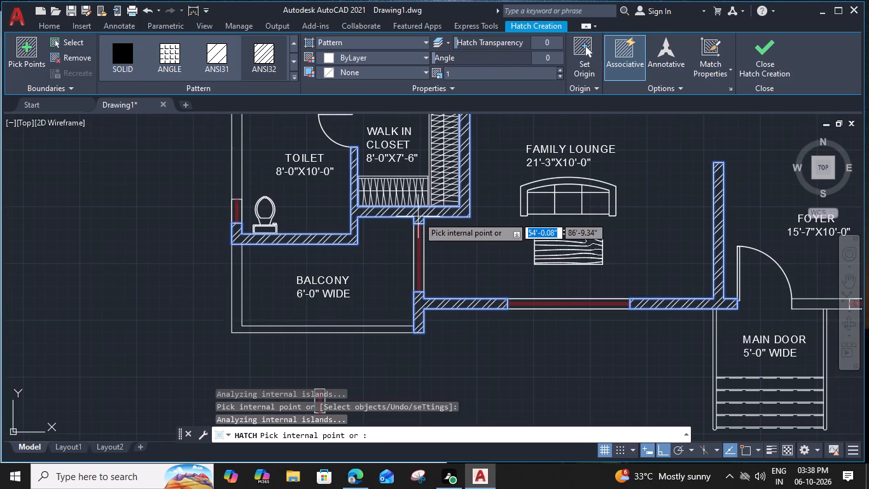
Add the outer wall and partitions around the toilet, master bedroom and Bedroom 2 to the hatch and finish it.
scroll(237, 245, "down", 2)
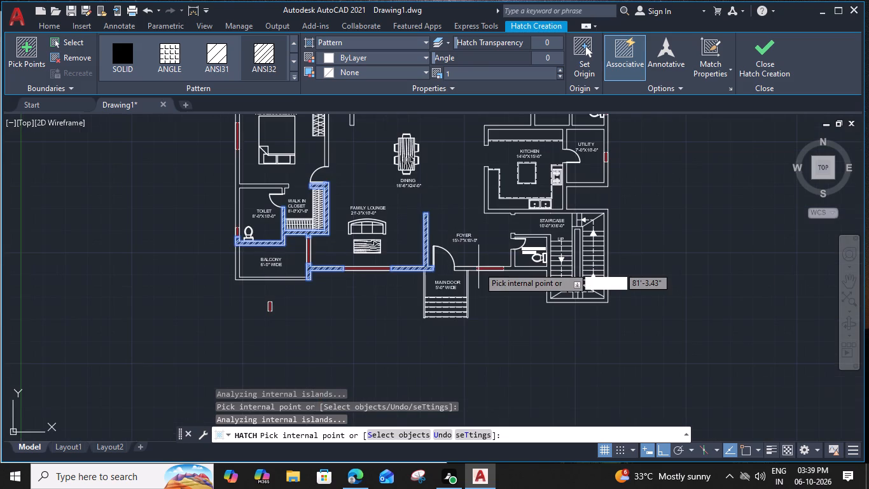
middle_click_drag(342, 260, 415, 299)
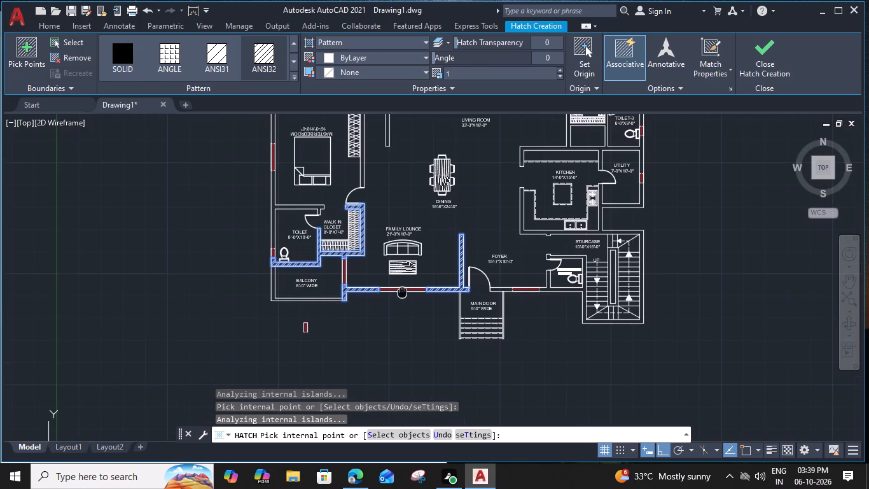
scroll(311, 212, "up", 1)
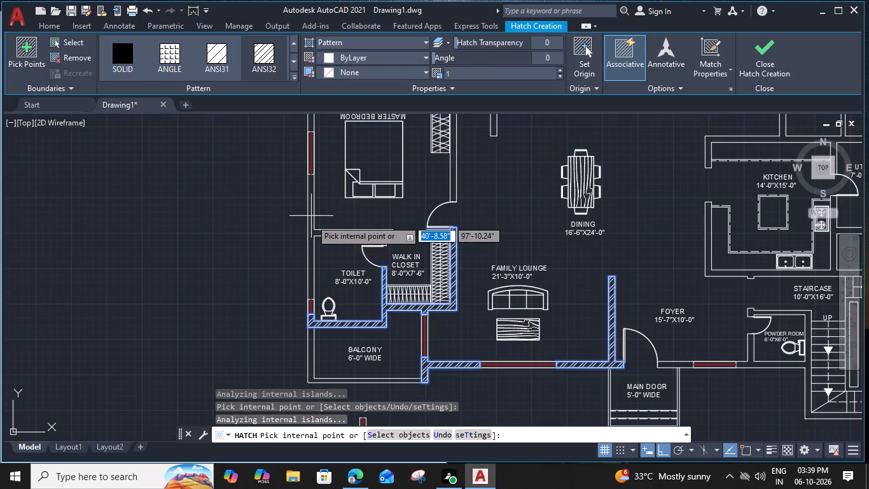
left_click(312, 234)
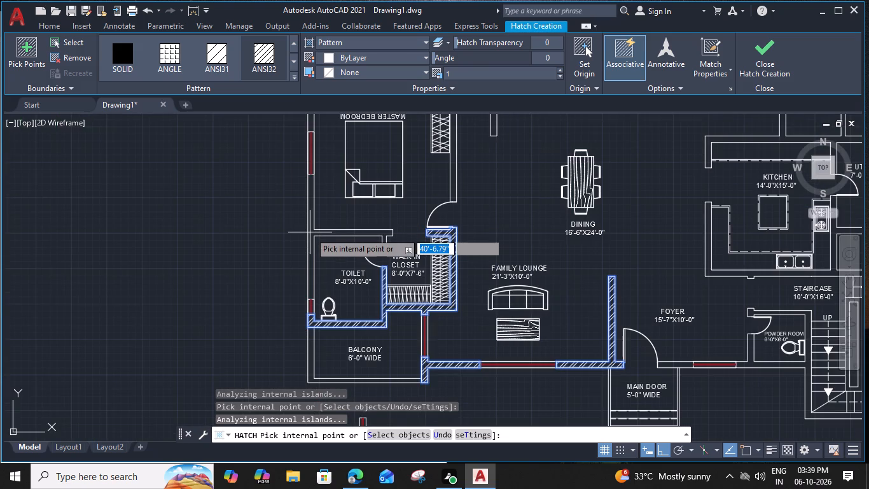
middle_click_drag(425, 202, 425, 235)
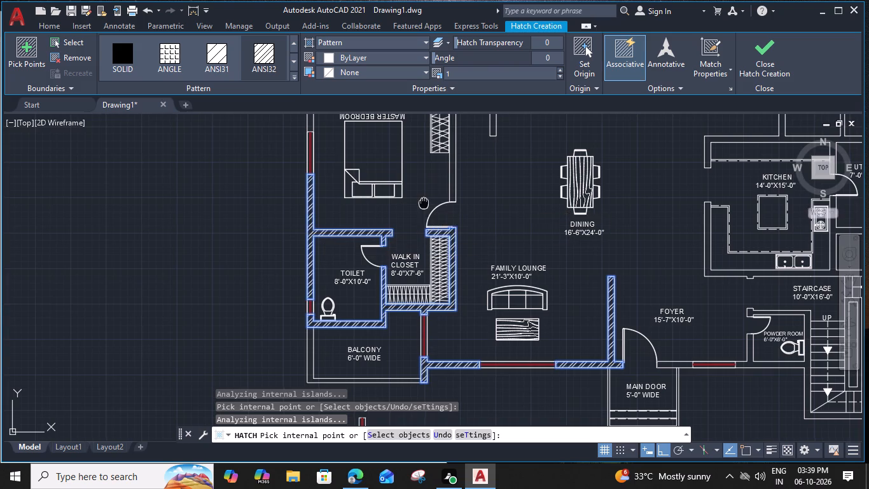
middle_click_drag(425, 235, 424, 304)
left_click(453, 258)
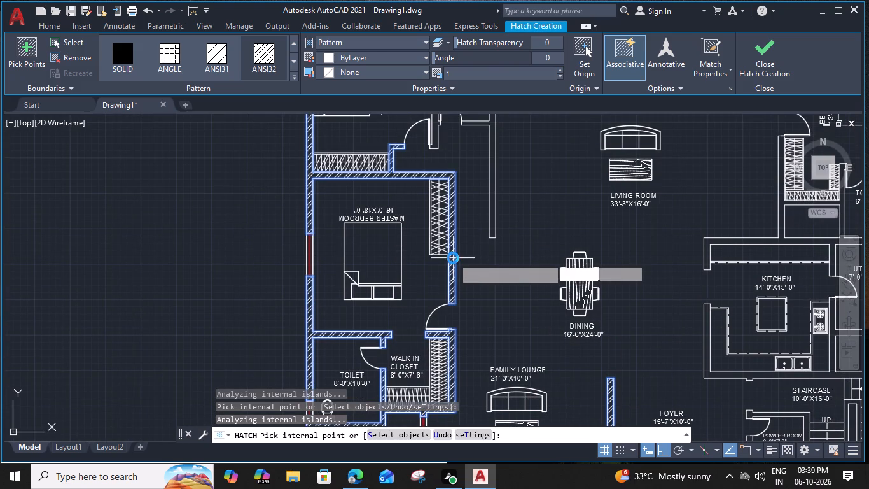
middle_click_drag(335, 248, 288, 412)
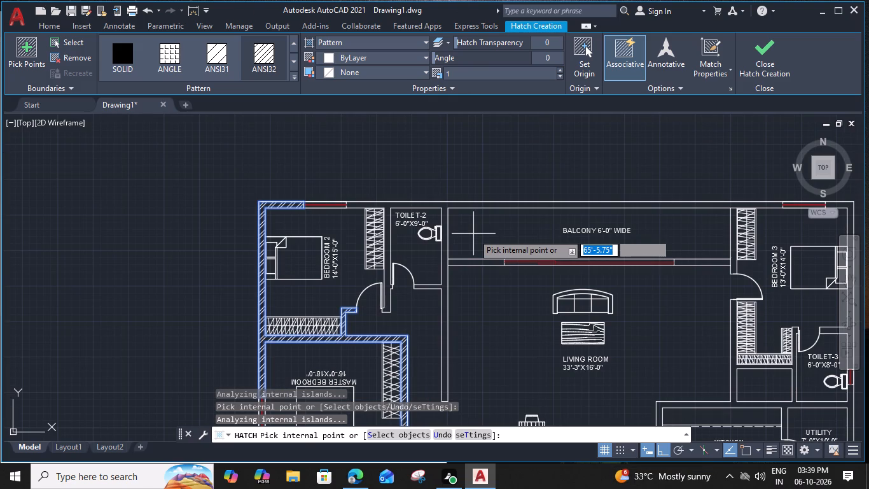
left_click(768, 59)
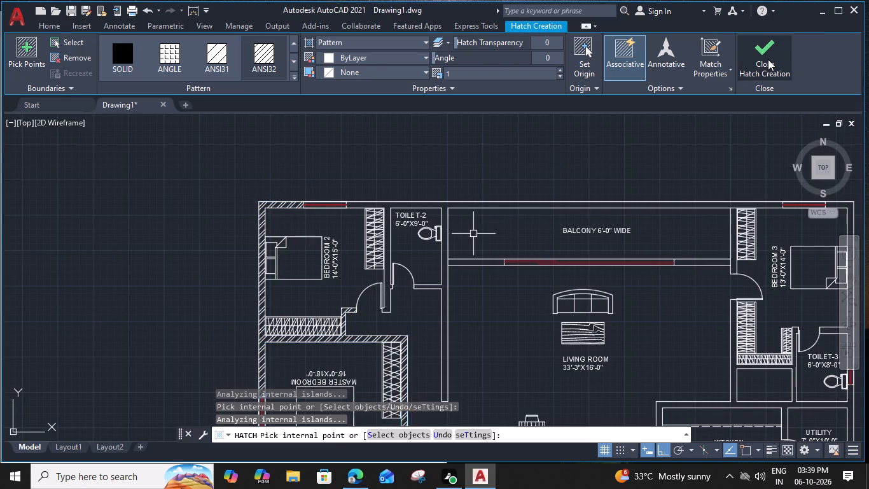
Extend the side wall lines of the balcony above the living room up to the outermost wall line at both ends.
left_click(840, 12)
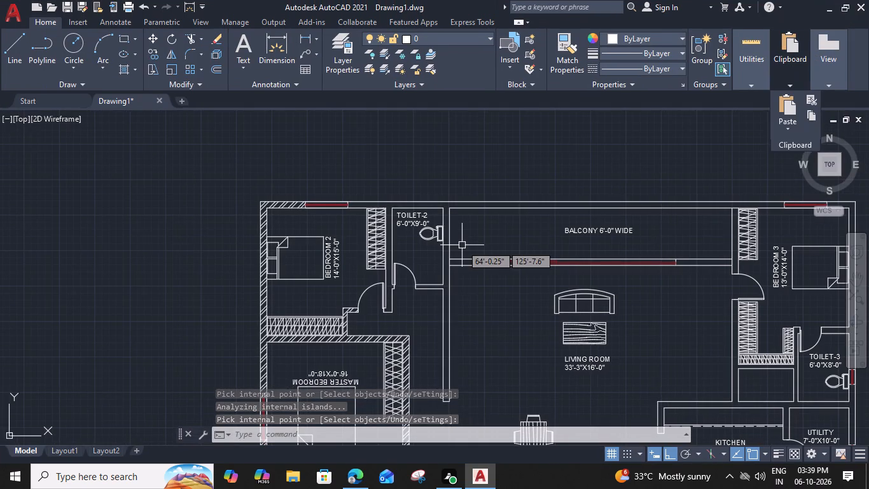
type("EX")
key("space")
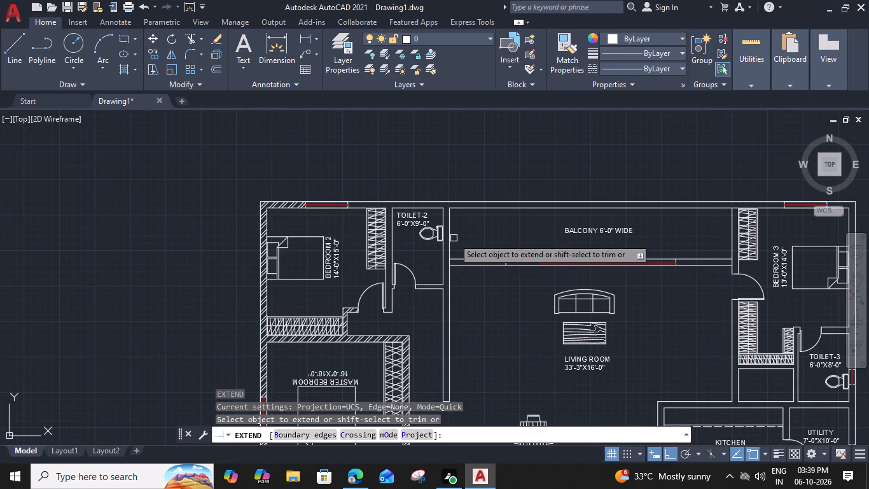
left_click(451, 233)
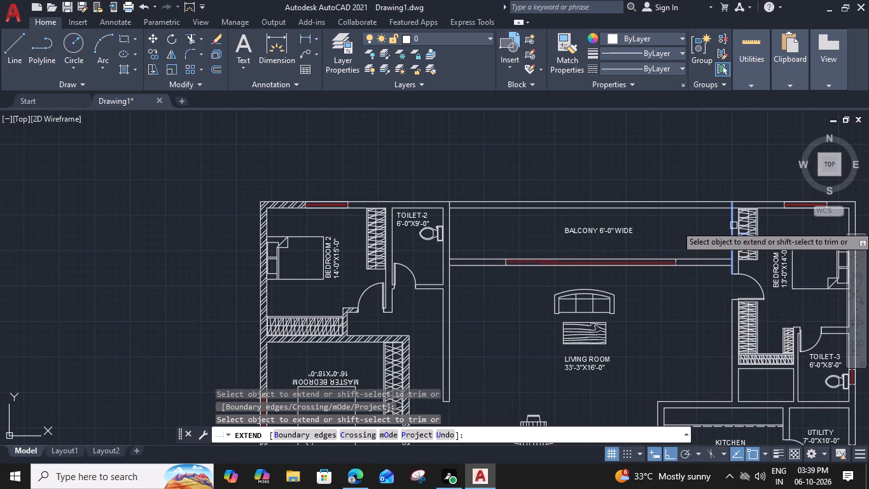
left_click(732, 222)
scroll(739, 201, "up", 4)
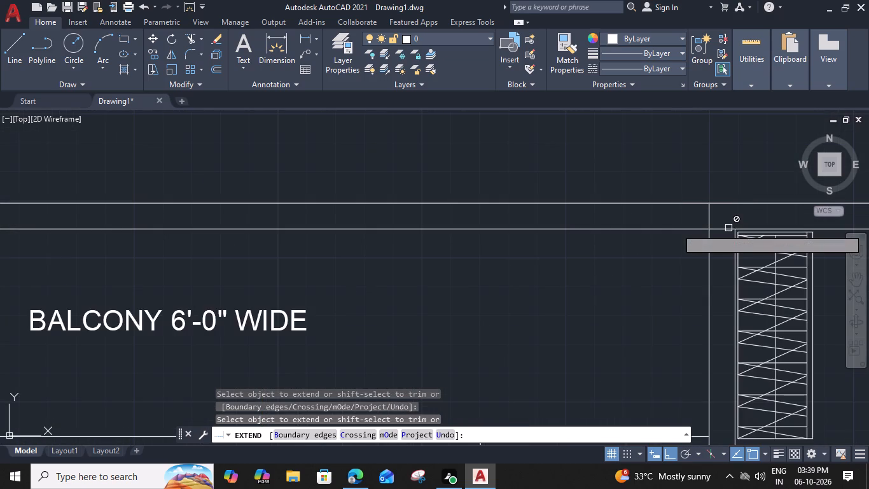
left_click(726, 228, "shift")
key("Escape")
Start a new hatch and fill the walls around Bedroom 3 and Toilet-3, including the connected upper kitchen and utility walls.
scroll(726, 227, "down", 1)
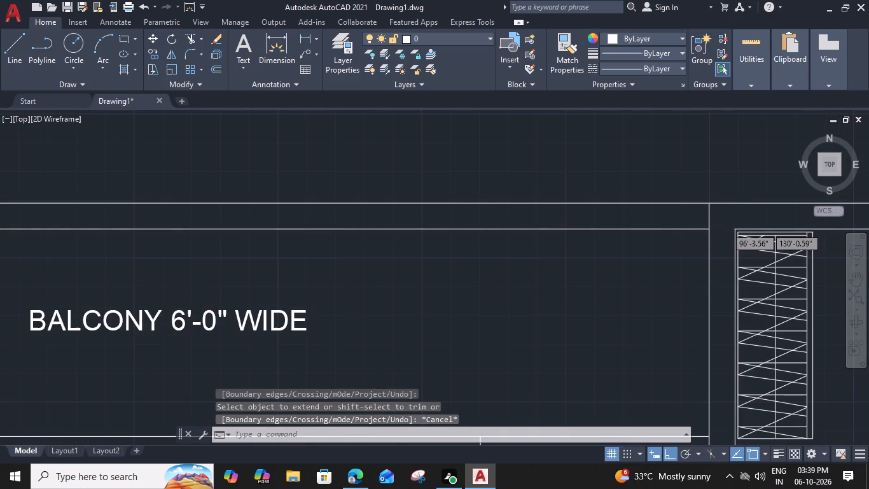
scroll(726, 227, "down", 2)
middle_click_drag(513, 281, 508, 251)
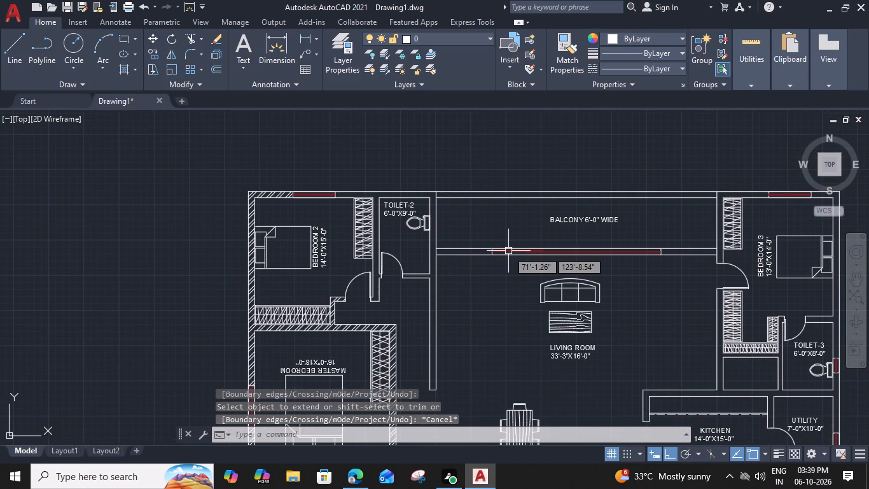
type("H")
key("space")
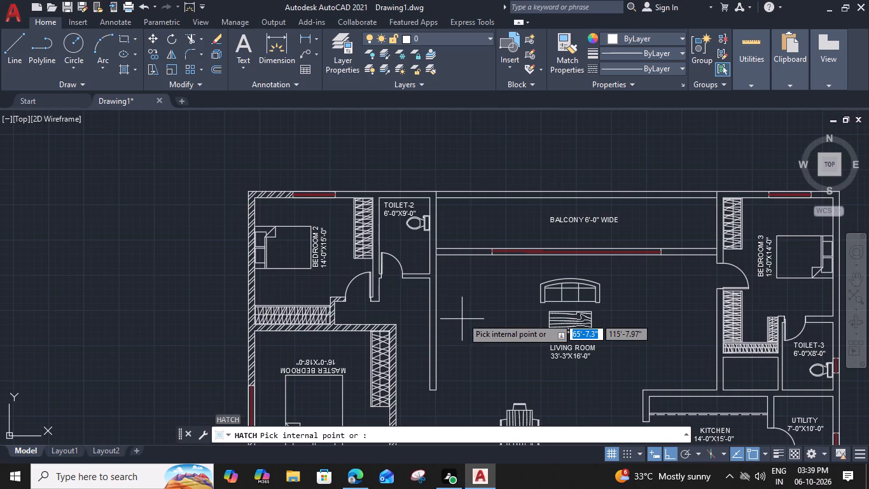
middle_click_drag(632, 268, 534, 226)
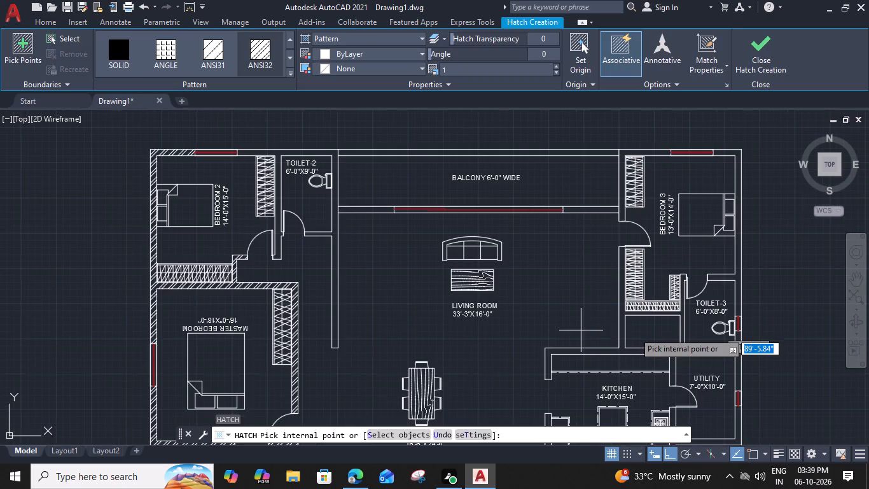
left_click(660, 153)
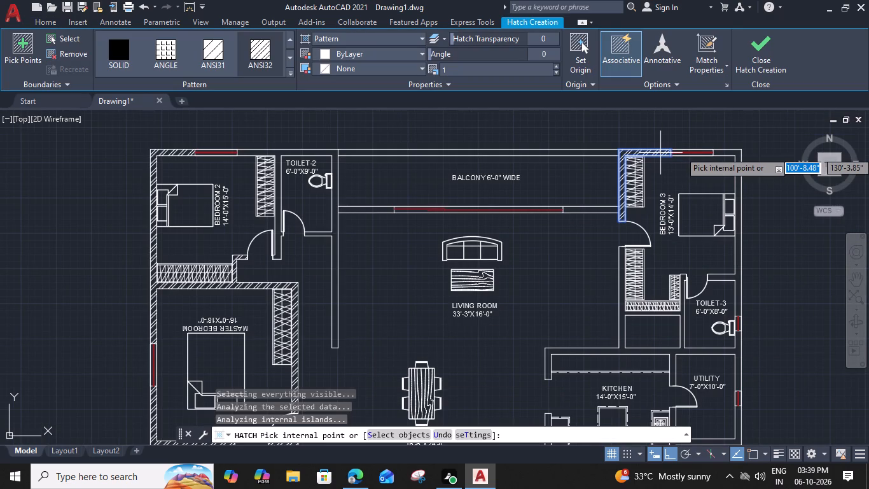
left_click(740, 152)
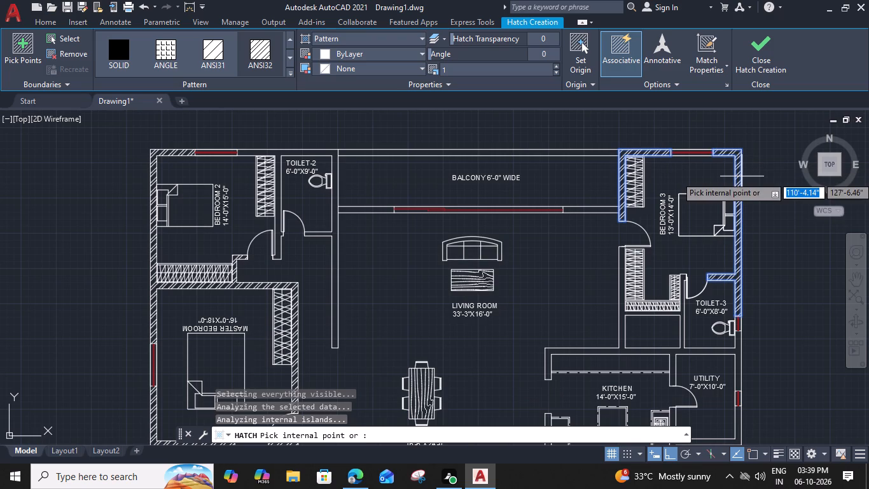
left_click(734, 351)
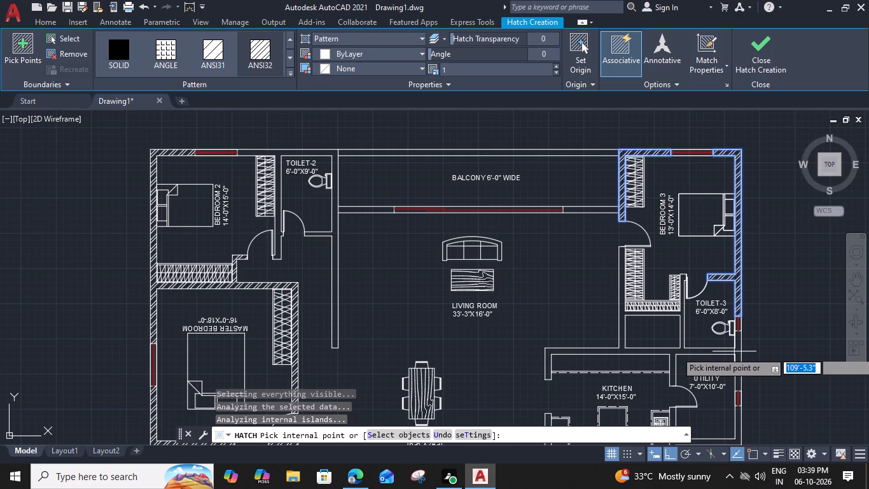
scroll(732, 349, "up", 1)
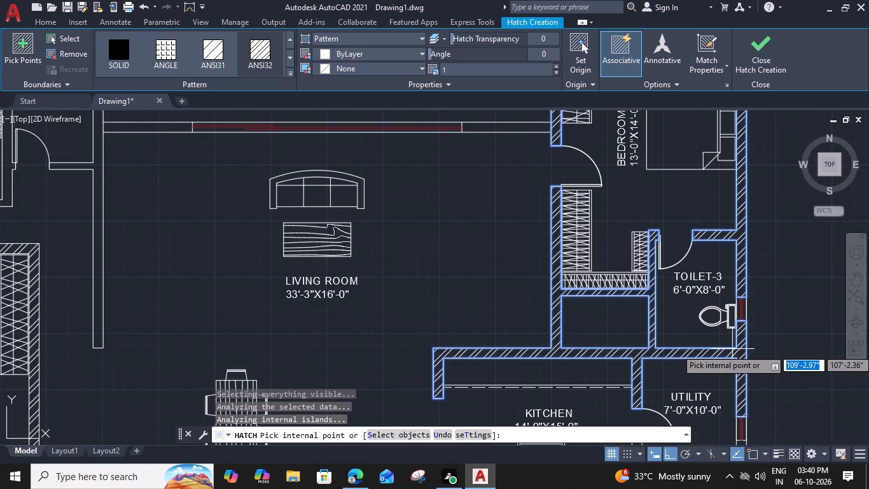
Add the lower kitchen and utility walls, the staircase and powder room walls, and the foyer's lower wall beside the main door to the hatch.
scroll(588, 357, "down", 1)
middle_click_drag(588, 357, 621, 238)
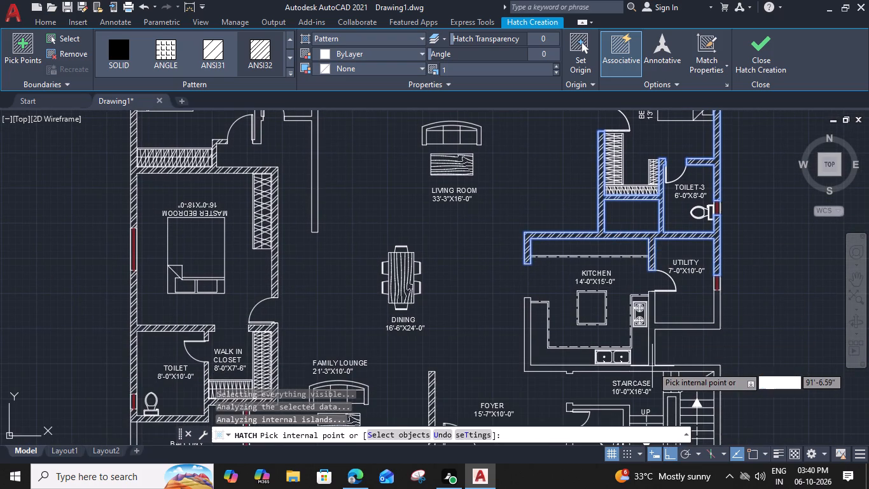
left_click(652, 366)
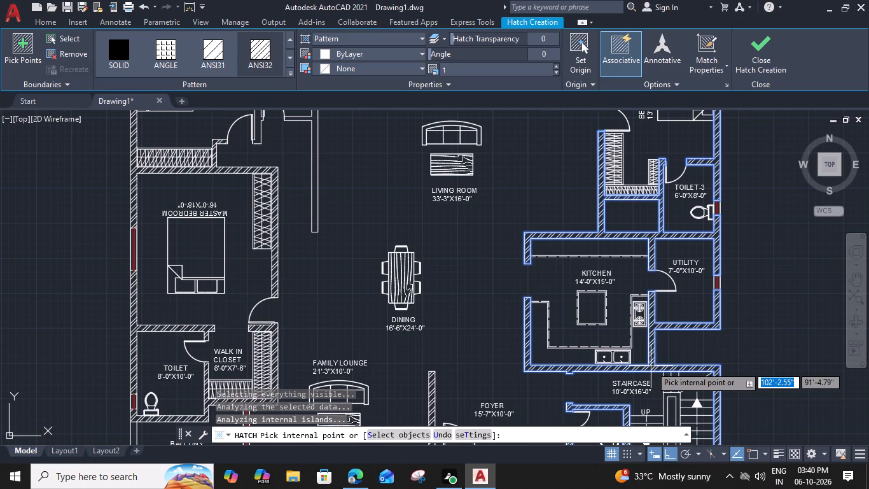
middle_click_drag(543, 352, 579, 189)
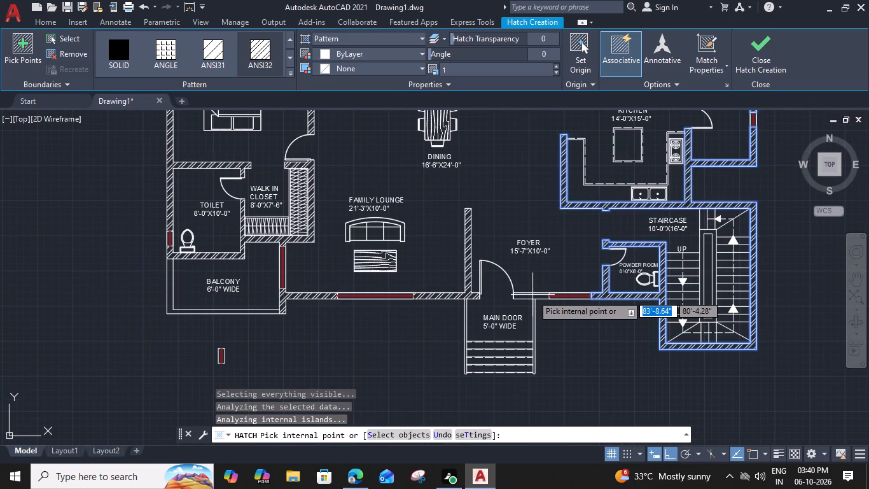
scroll(532, 295, "up", 1)
left_click(532, 295)
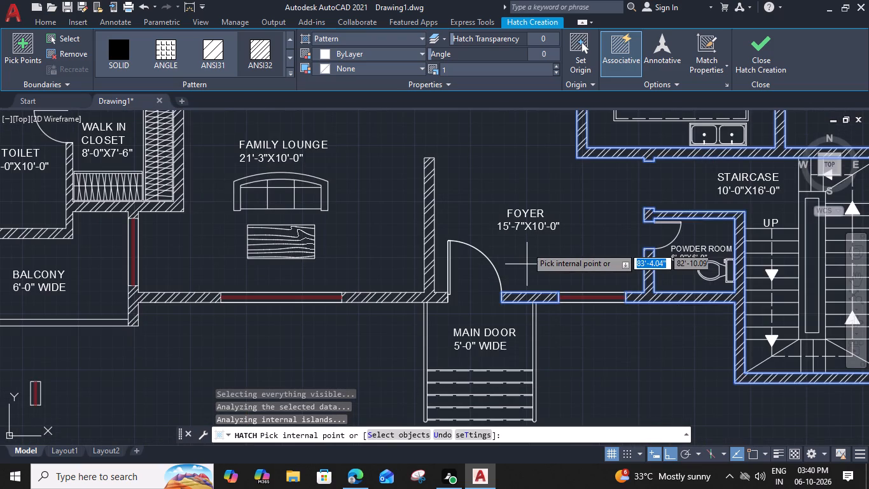
Add the connected walls between Bedroom 2 and Toilet-2 and around Toilet-2 to the hatch and finish it.
scroll(527, 247, "down", 1)
middle_click_drag(527, 250, 600, 309)
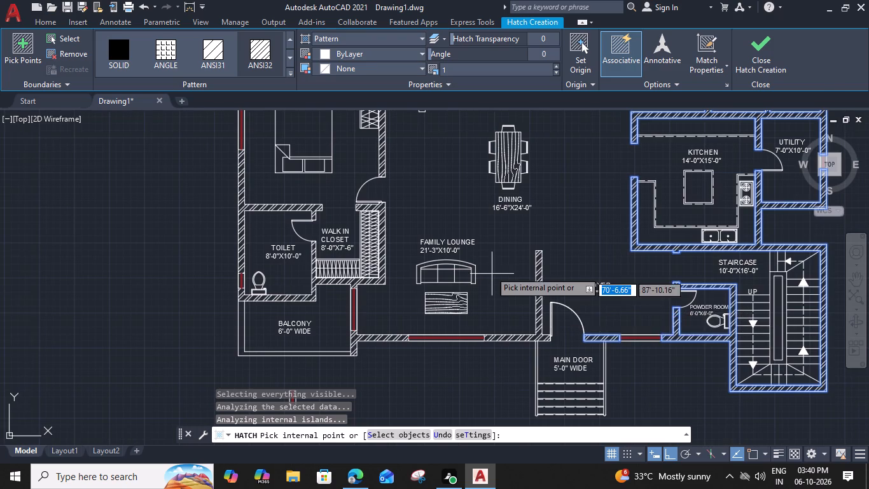
scroll(489, 266, "down", 1)
middle_click_drag(488, 264, 526, 322)
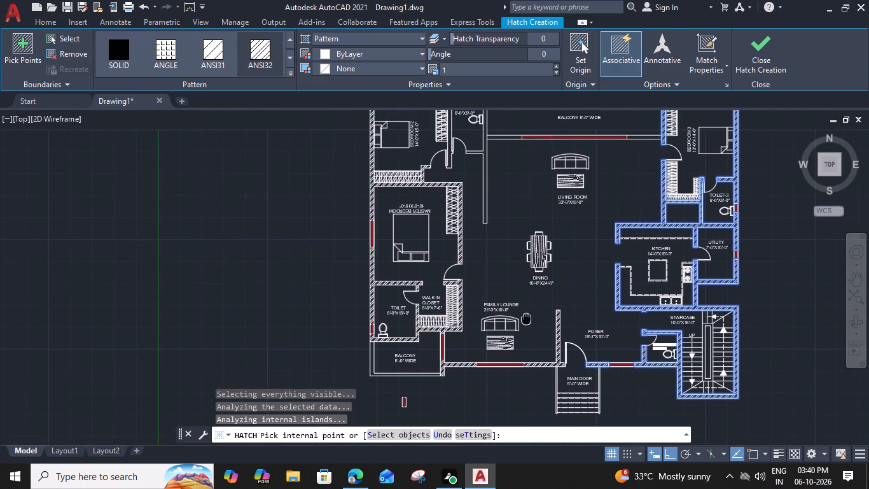
middle_click_drag(545, 220, 542, 297)
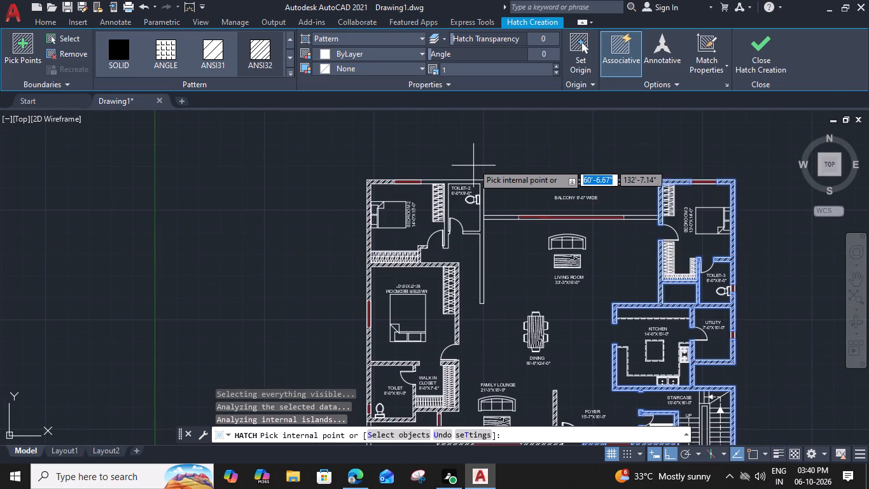
scroll(443, 185, "up", 2)
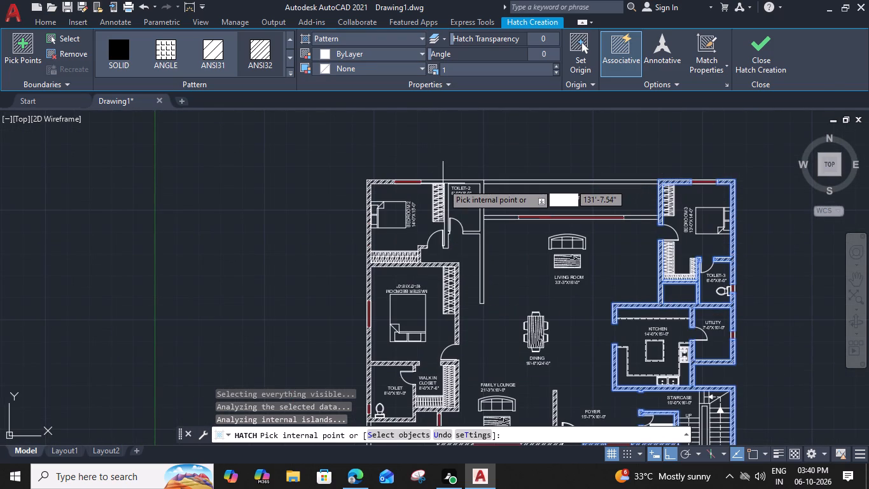
scroll(443, 183, "up", 1)
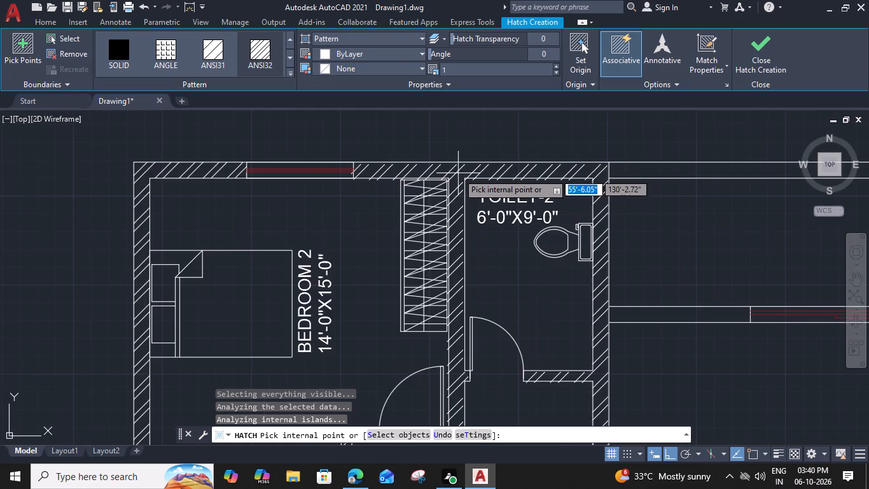
left_click(460, 171)
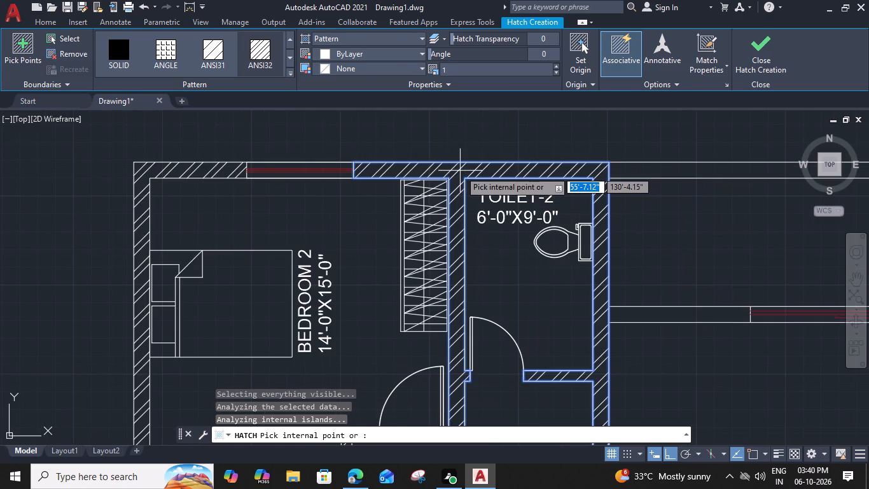
left_click(754, 52)
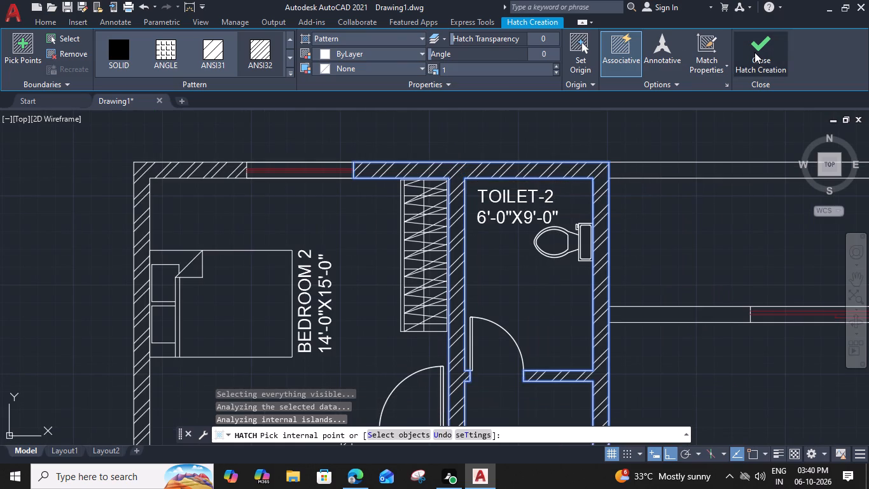
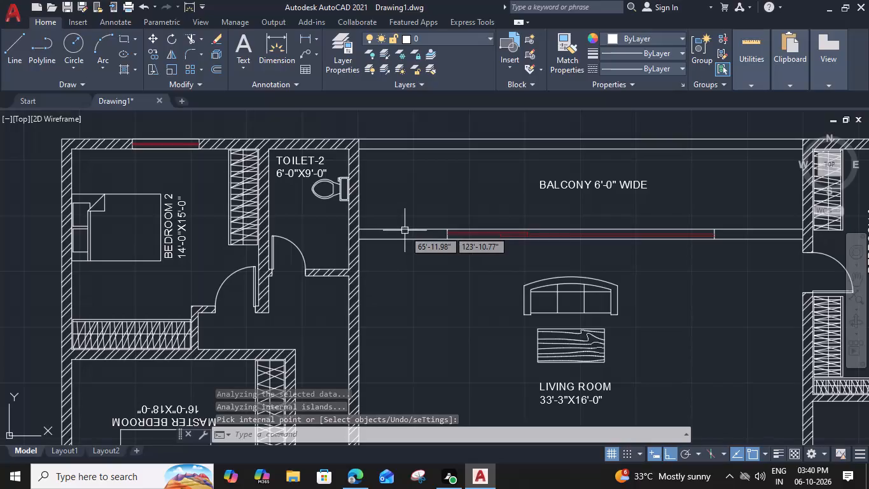
Hatch the two wall segments on either side of the sliding door between the balcony and the living room.
scroll(478, 273, "down", 2)
middle_click_drag(482, 280, 493, 160)
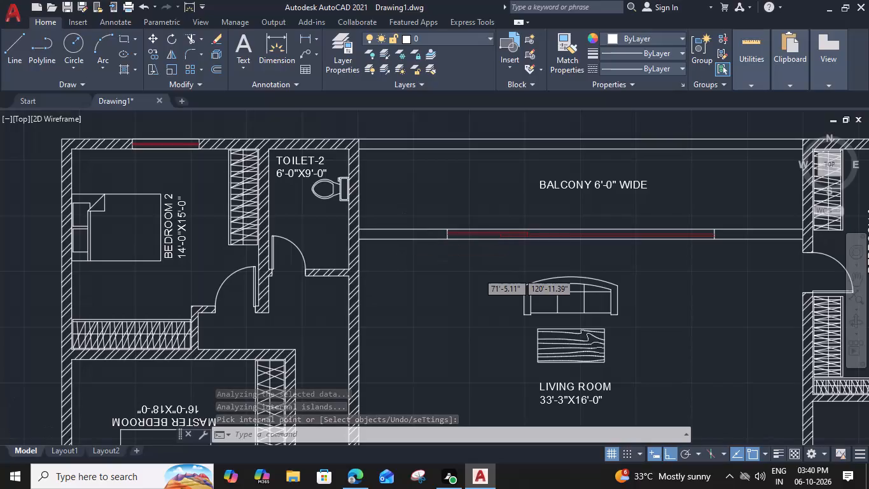
middle_click_drag(490, 224, 485, 302)
scroll(454, 216, "up", 1)
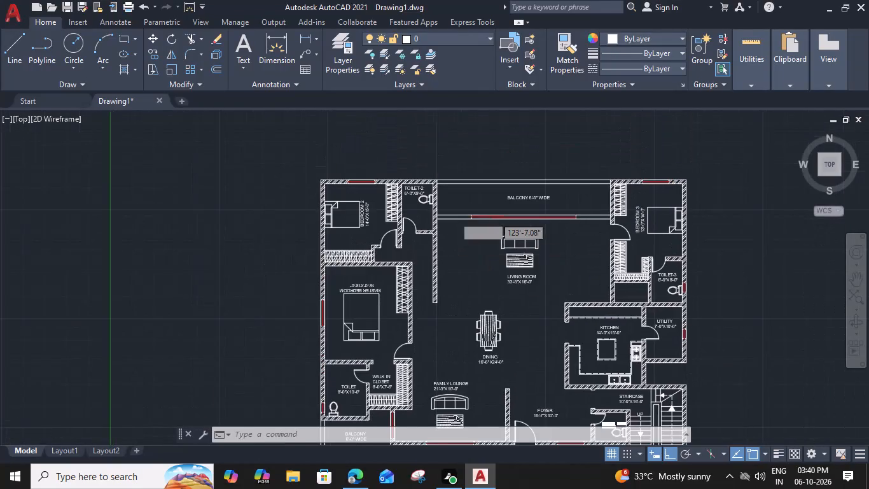
type("H")
key("space")
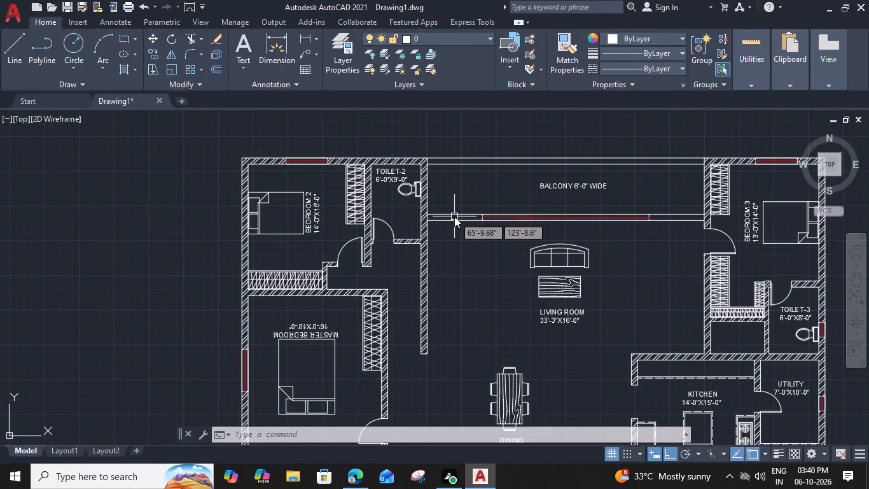
left_click(454, 216)
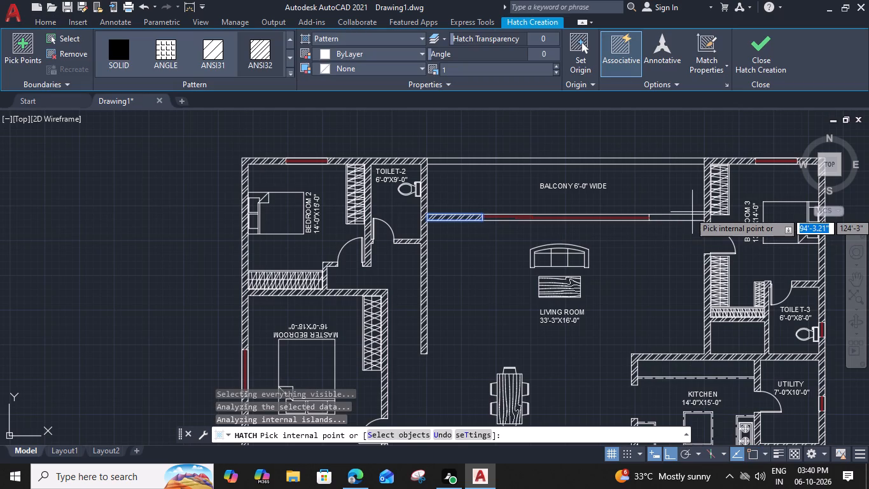
left_click(691, 216)
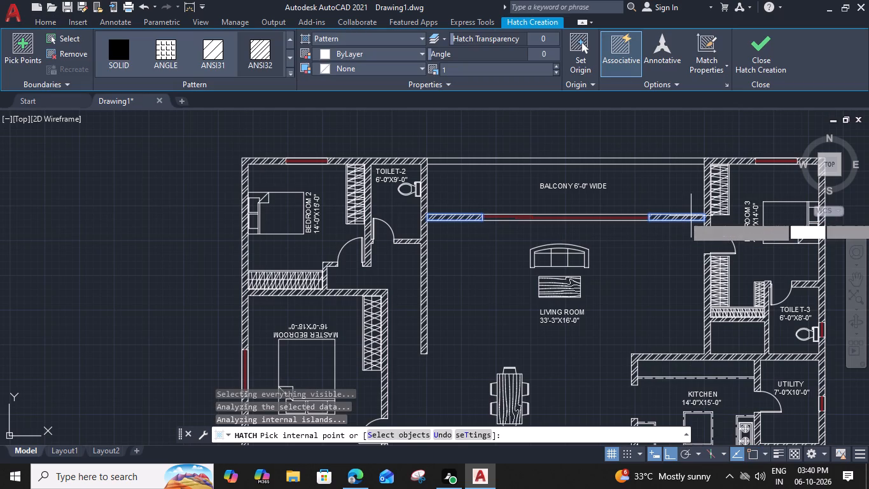
left_click(750, 74)
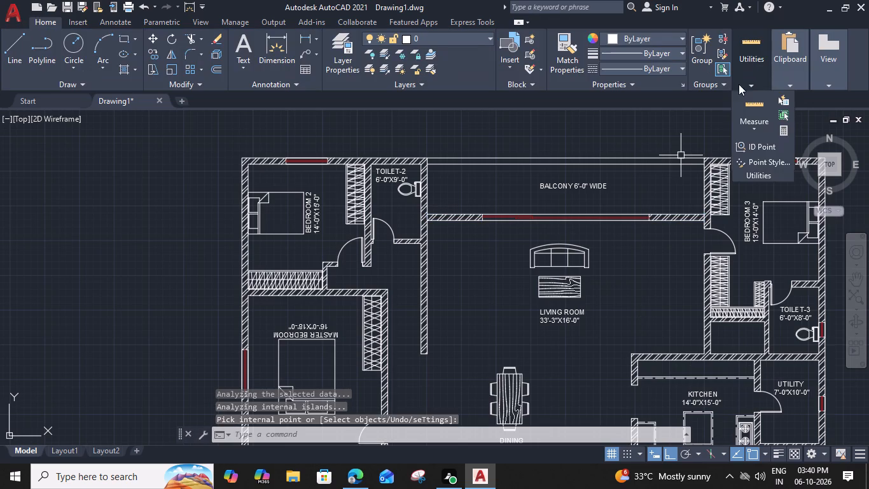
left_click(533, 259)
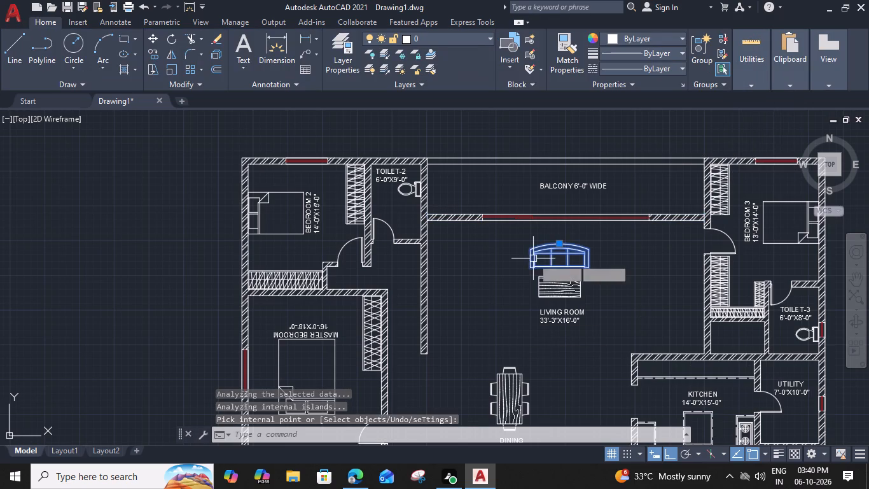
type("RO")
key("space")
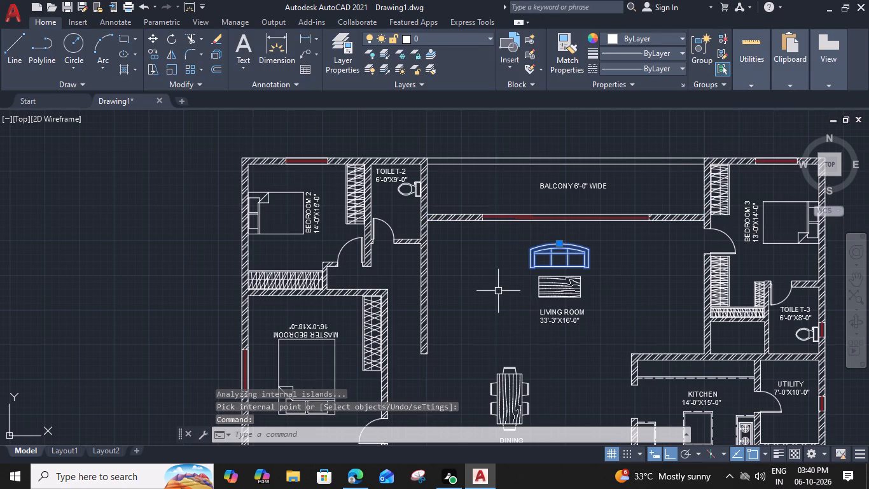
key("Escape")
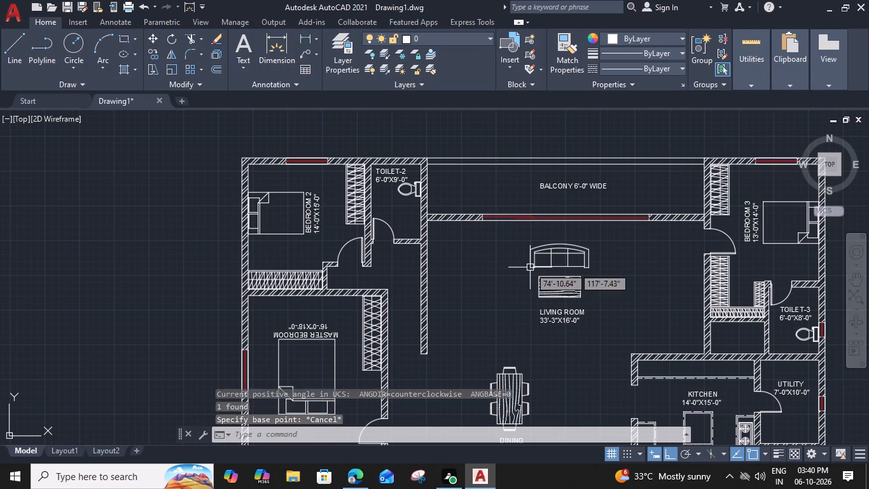
Copy the living room sofa horizontally to both sides of the original, the right-hand copy about 8'-10" away.
left_click(530, 267)
type("CO")
key("space")
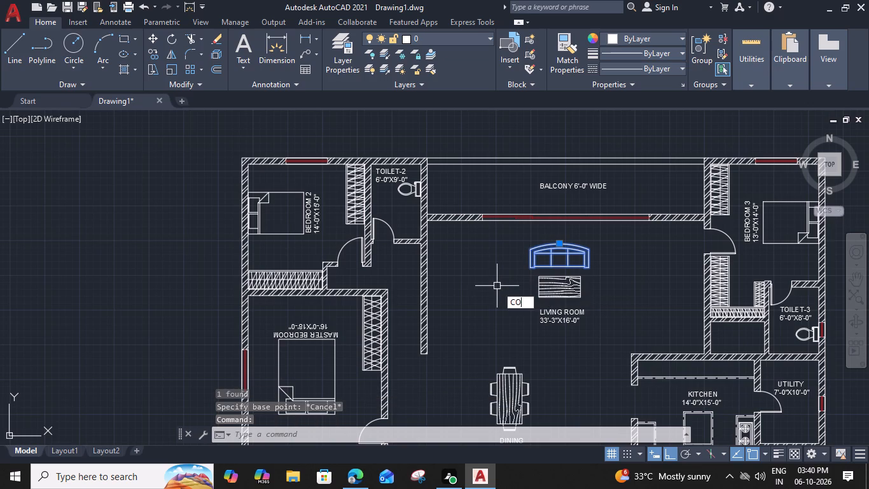
left_click(559, 267)
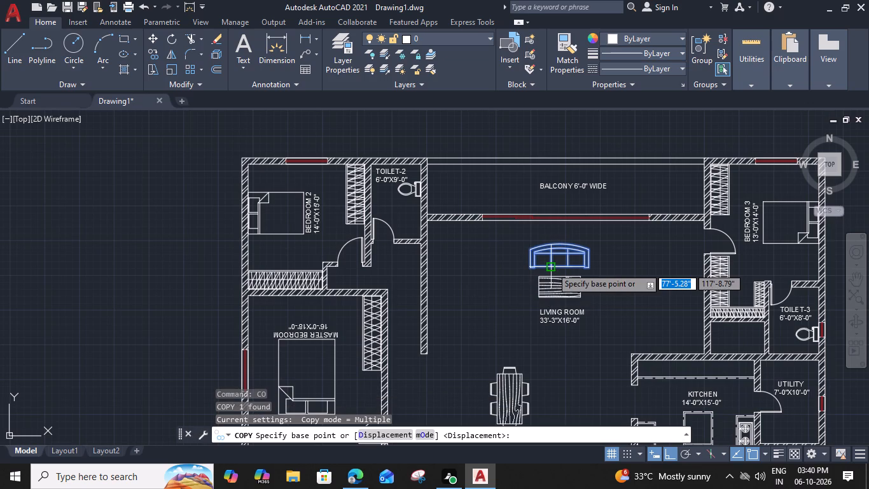
left_click(487, 278)
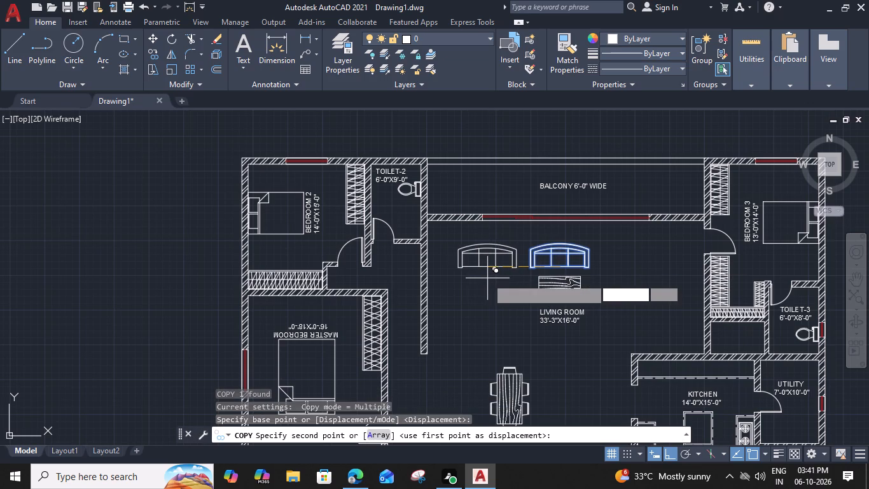
left_click(633, 281)
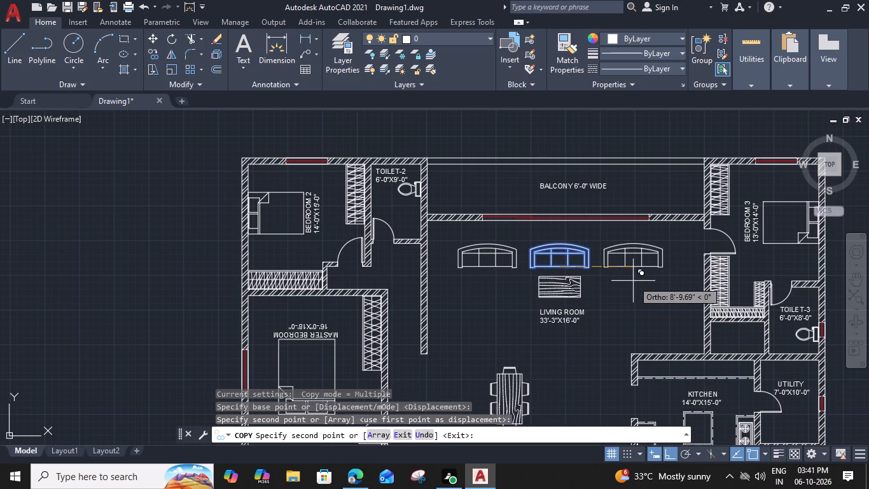
key("Escape")
Rotate the left sofa copy 90° about its lower-right corner so it faces the coffee table.
left_click(515, 264)
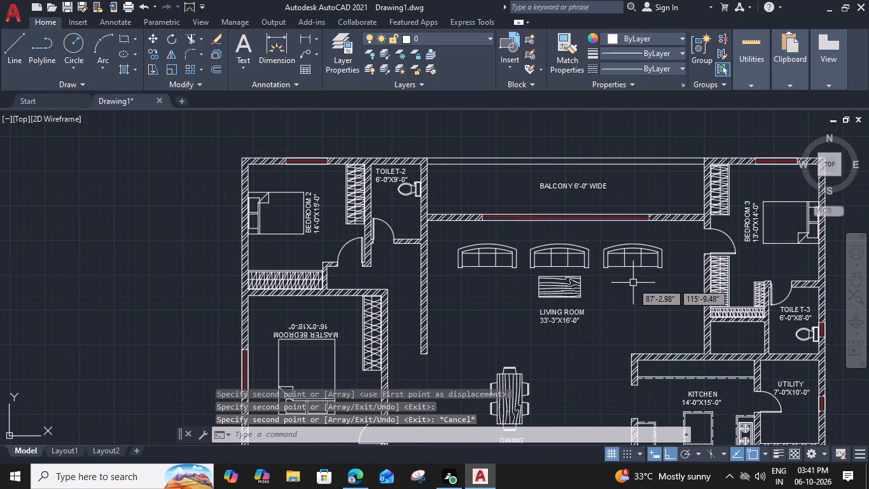
type("RO")
key("space")
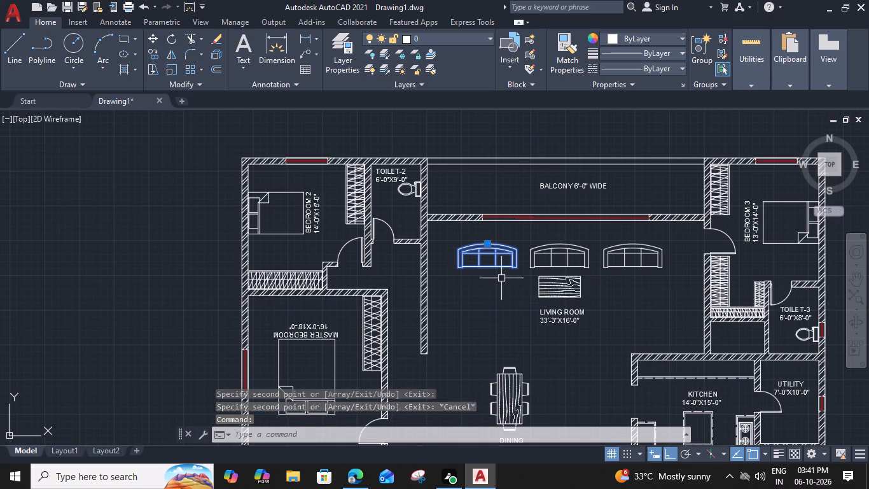
scroll(519, 270, "up", 2)
left_click(515, 266)
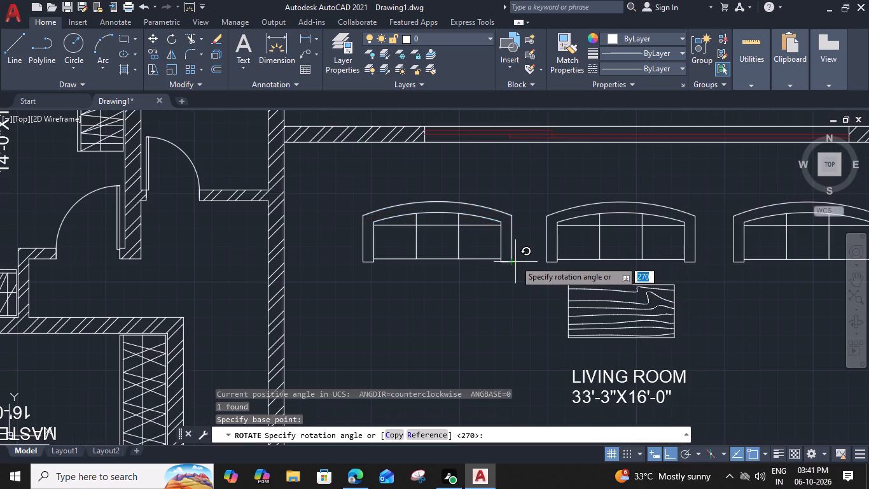
left_click(511, 246)
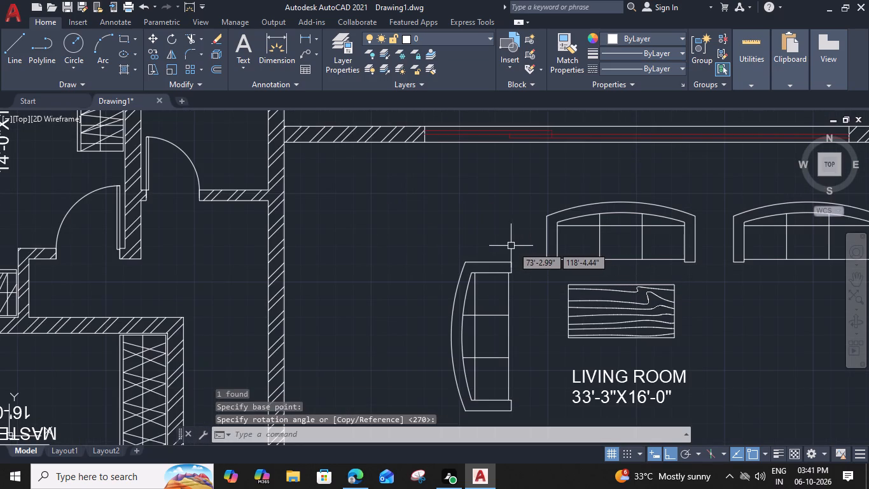
Rotate the right sofa copy 270° about its lower-left corner so it faces the coffee table.
middle_click_drag(748, 265, 616, 244)
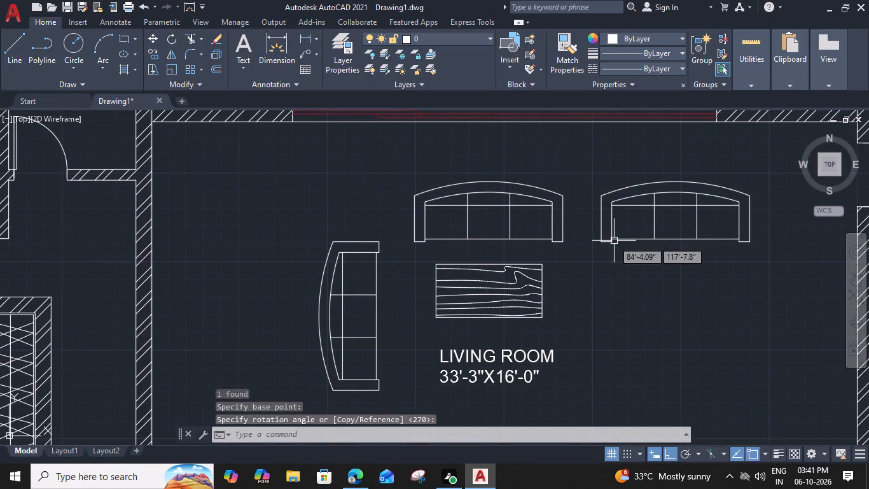
left_click(608, 237)
left_click(603, 248)
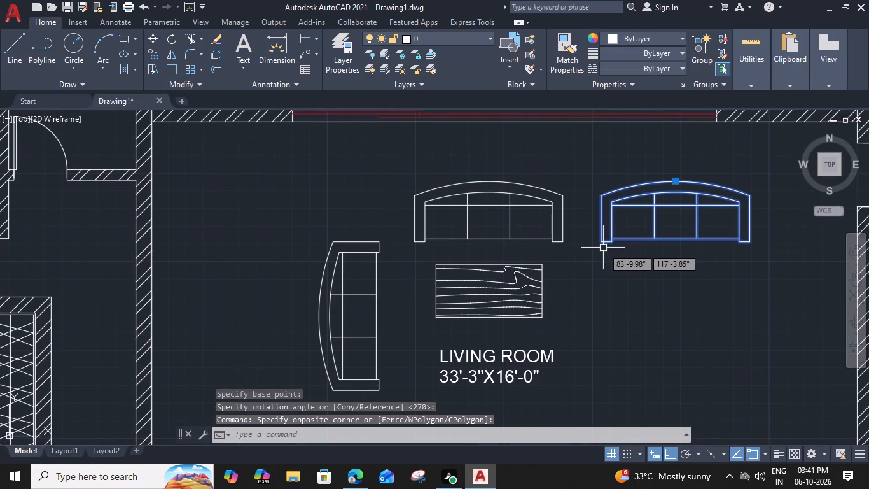
type("RO")
key("space")
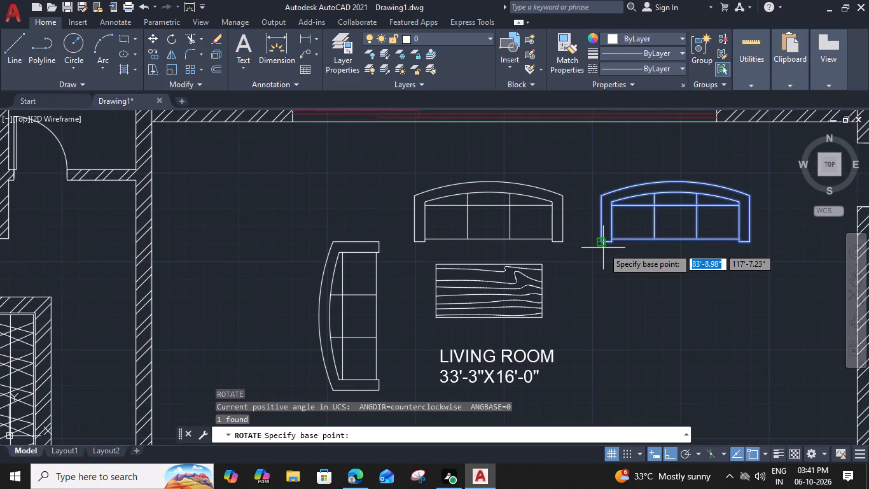
left_click(601, 243)
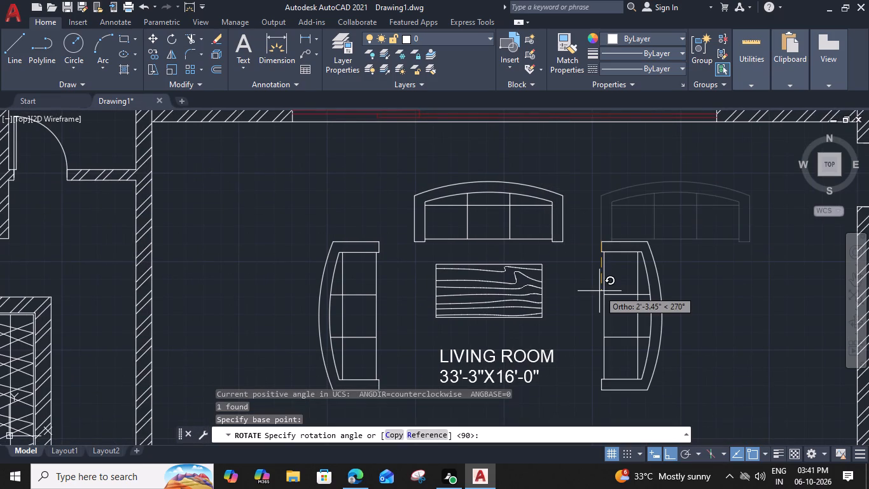
scroll(600, 289, "up", 4)
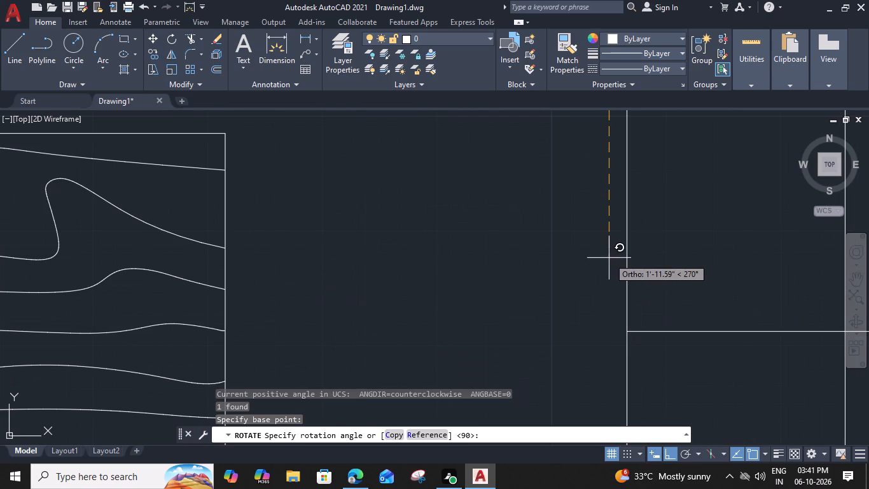
left_click(609, 258)
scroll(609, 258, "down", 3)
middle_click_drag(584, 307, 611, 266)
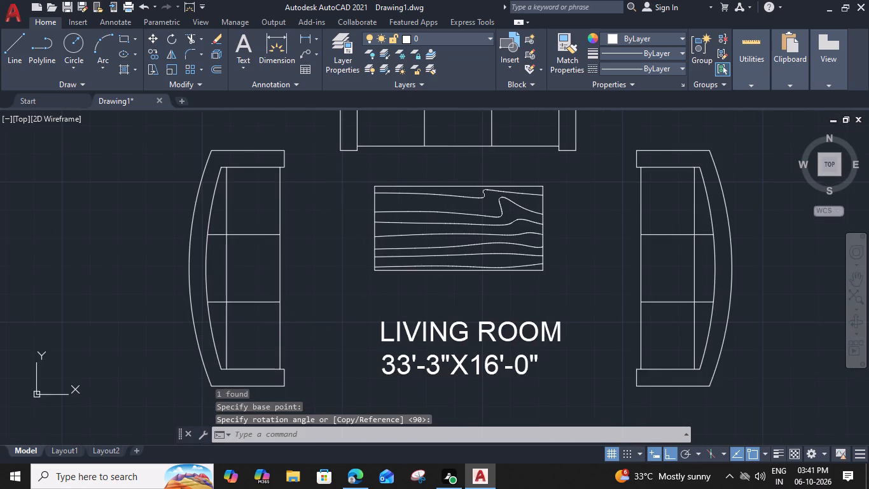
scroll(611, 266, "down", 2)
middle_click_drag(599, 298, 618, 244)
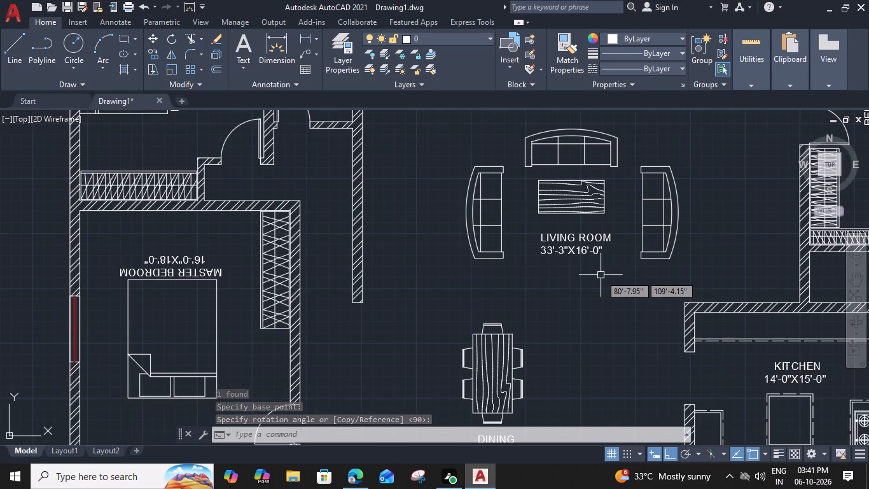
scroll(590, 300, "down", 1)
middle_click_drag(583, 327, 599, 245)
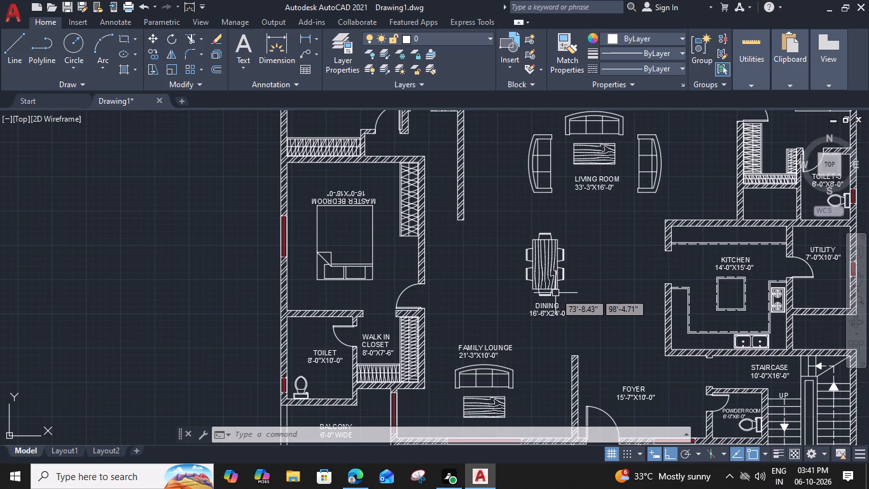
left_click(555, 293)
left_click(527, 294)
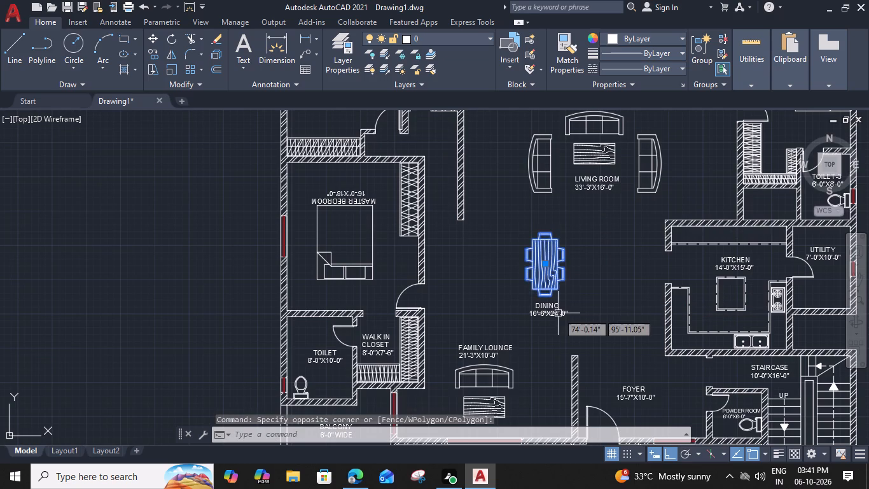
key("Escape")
Move the DINING room label straight down, farther from the dining table.
left_click(558, 313)
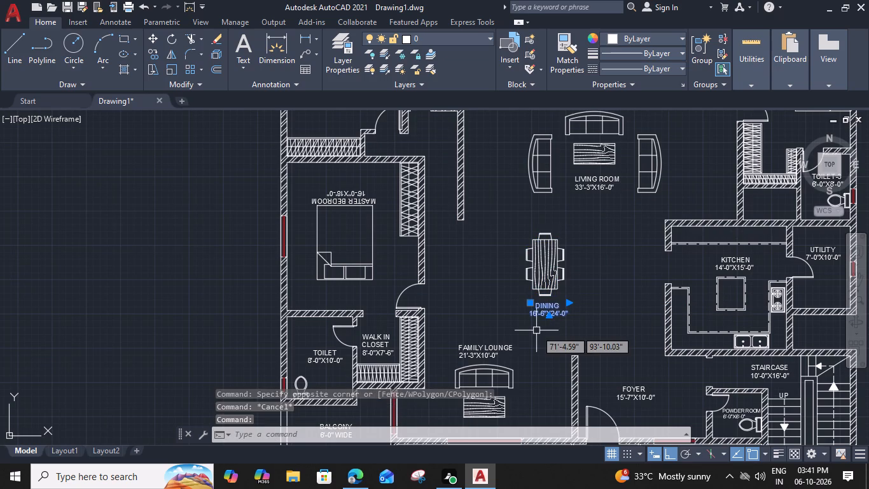
type("M")
key("space")
scroll(536, 327, "up", 2)
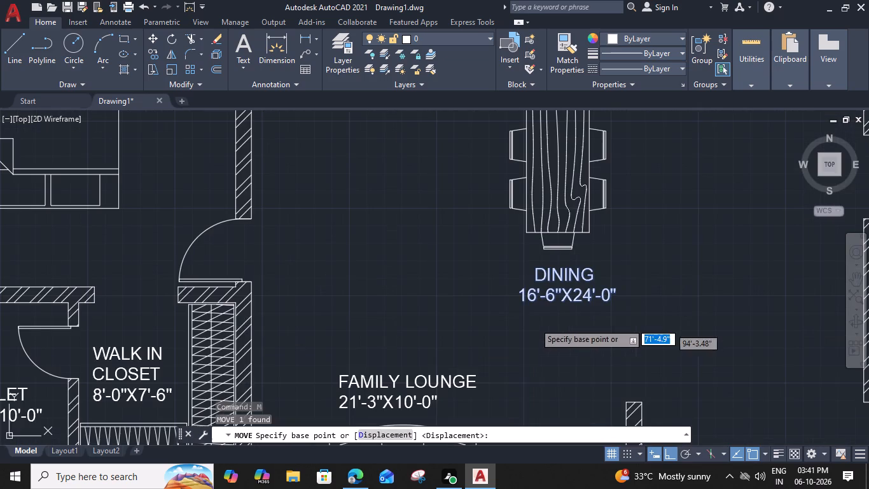
left_click(522, 301)
left_click(524, 332)
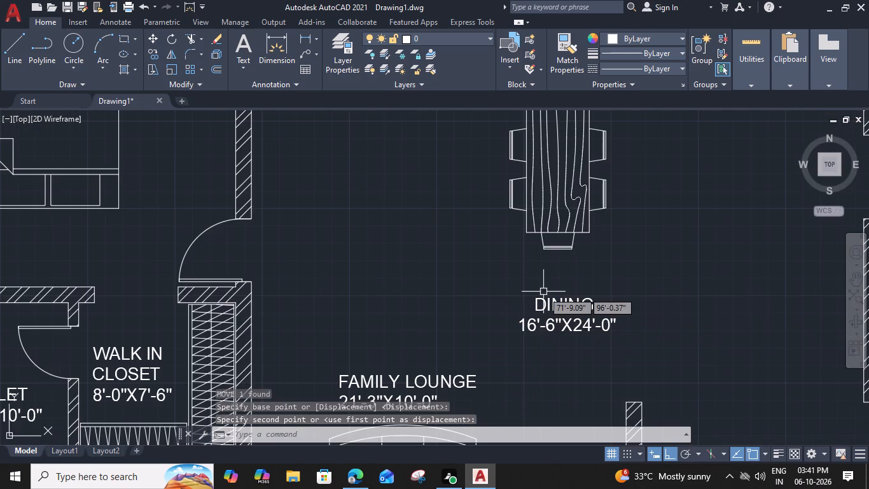
Scale up the dining table set freehand from the edge of its upper chair, extending it toward the DINING label.
left_click(557, 249)
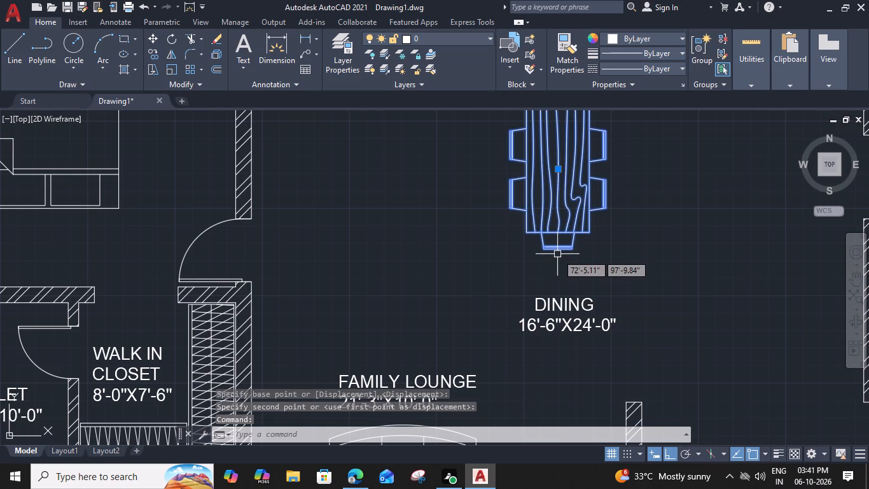
type("SC")
key("space")
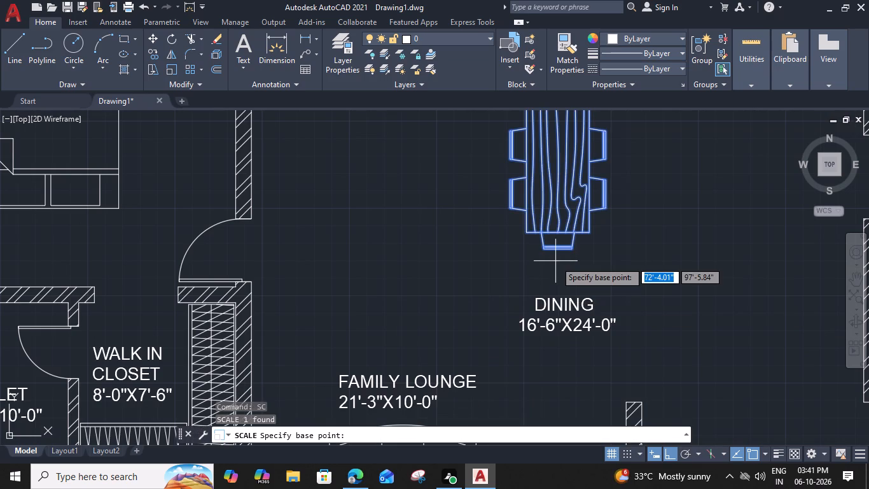
scroll(556, 256, "down", 2)
scroll(558, 187, "up", 2)
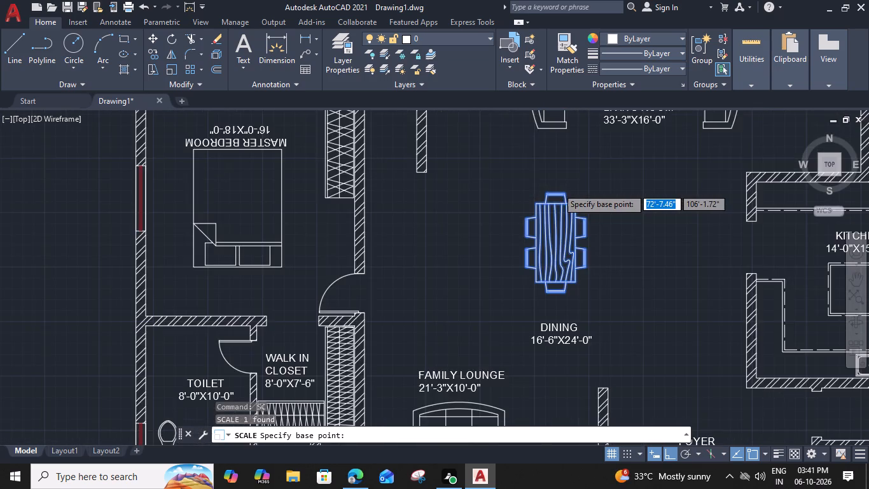
left_click(553, 199)
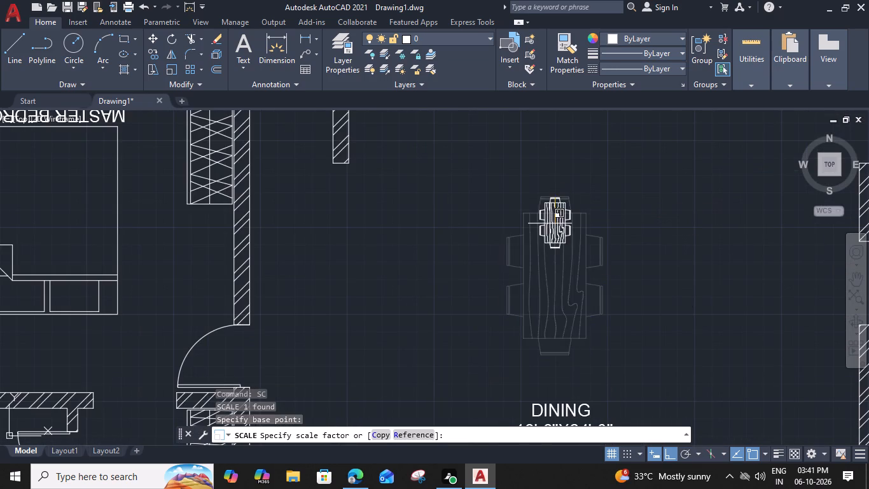
middle_click_drag(552, 273, 557, 209)
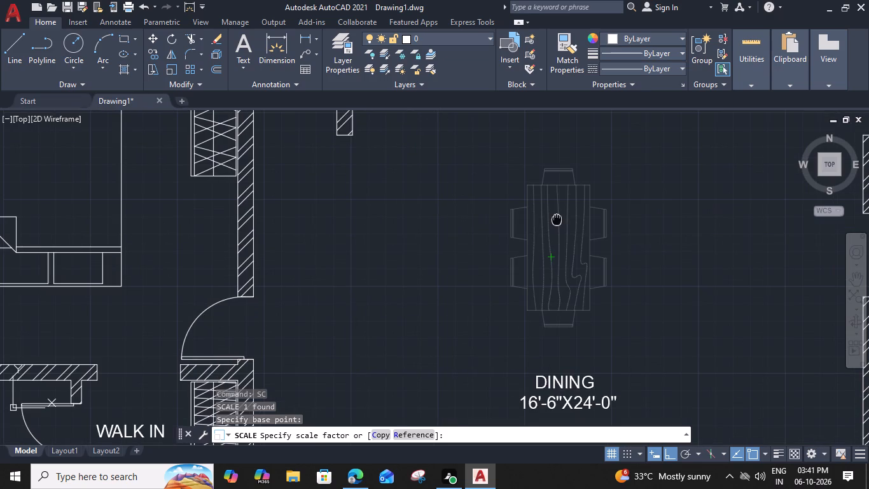
left_click(558, 243)
scroll(558, 243, "down", 2)
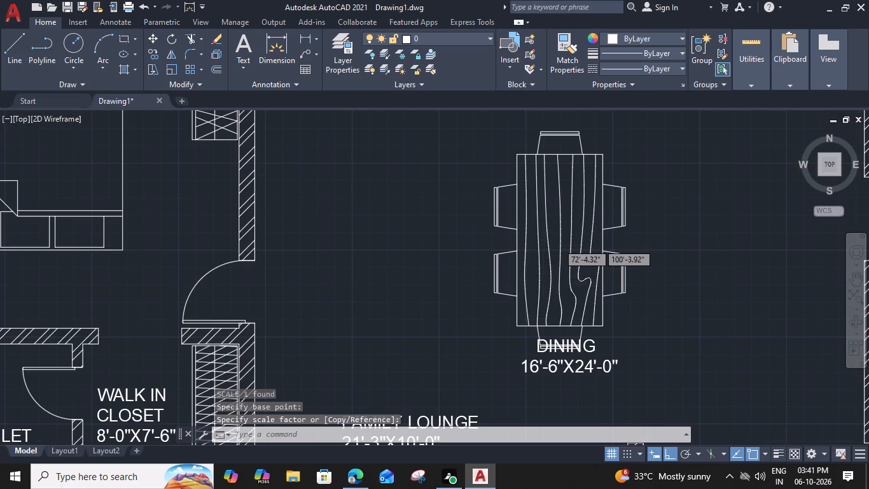
Move the DINING room label off the bottom chair to the open area right of the dining table's lower end.
left_click(573, 292)
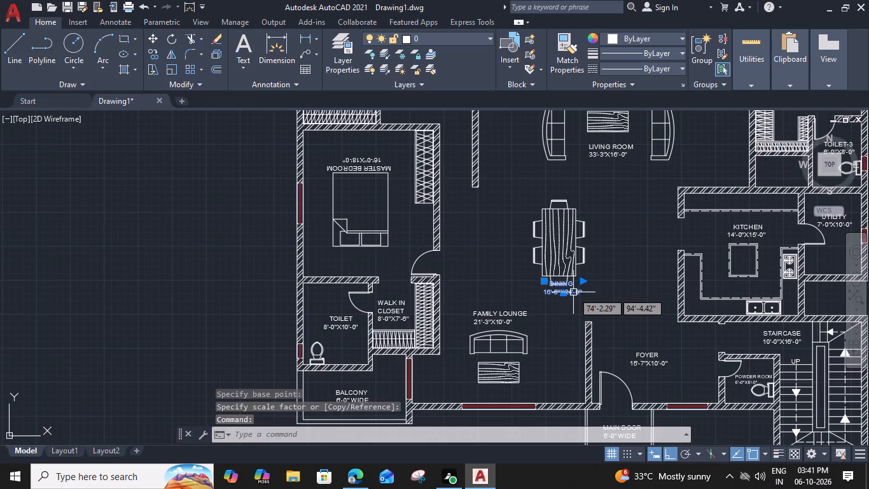
type("M")
key("space")
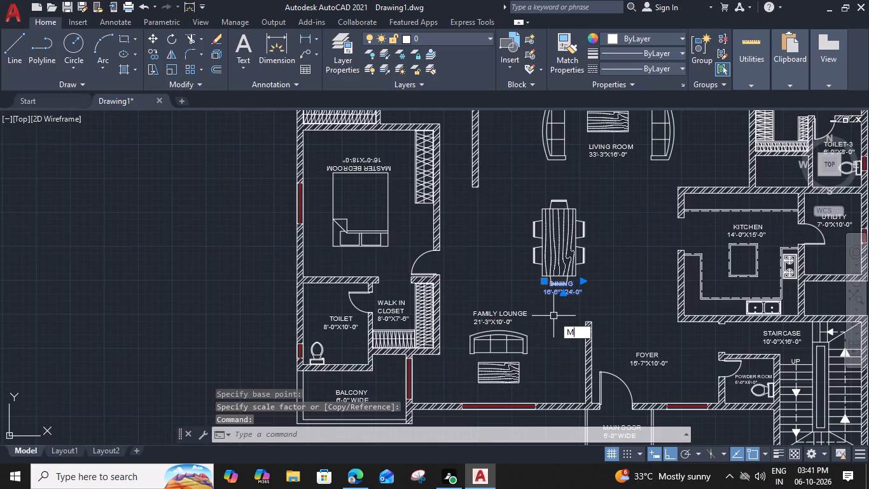
scroll(548, 287, "up", 3)
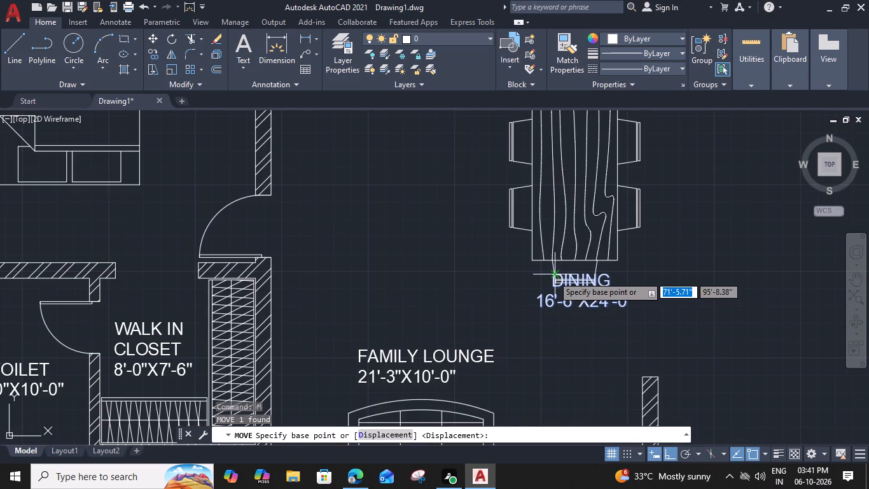
scroll(550, 274, "up", 2)
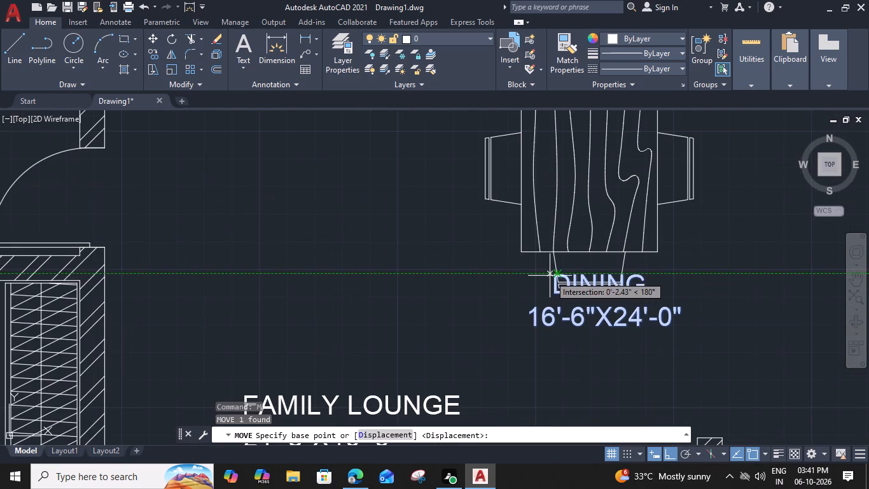
left_click(552, 276)
scroll(552, 276, "down", 1)
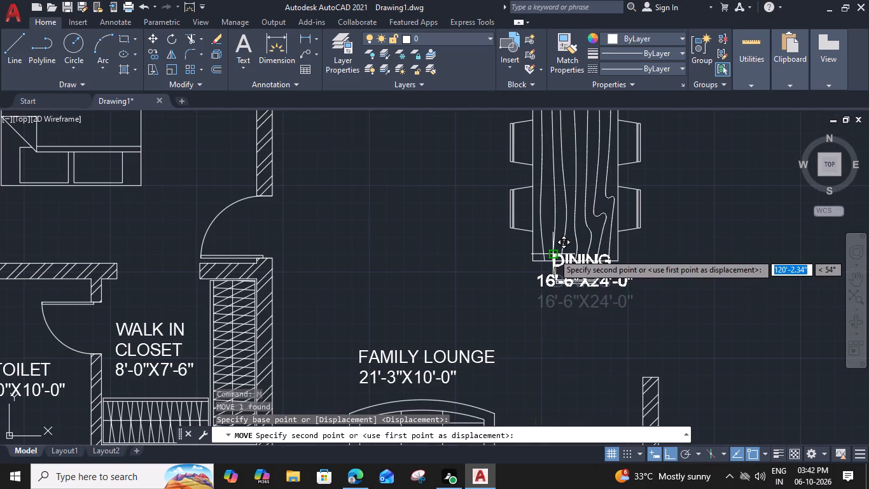
middle_click_drag(663, 222, 650, 237)
left_click(649, 267)
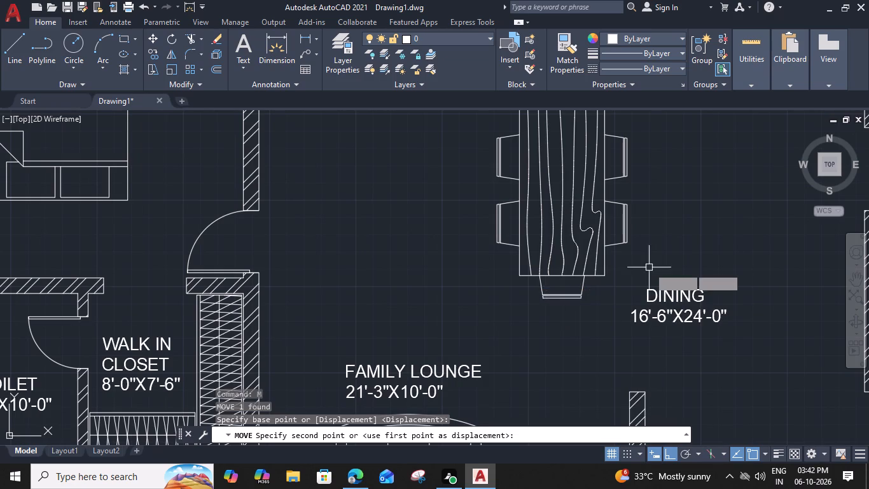
Move the DINING label straight up so it sits beside the dining table's right-hand chairs.
left_click(654, 294)
type("M")
key("space")
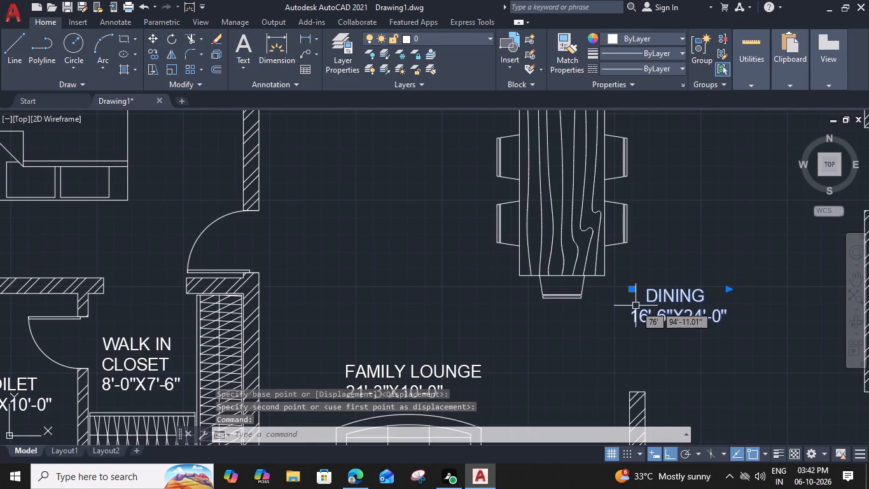
left_click(646, 291)
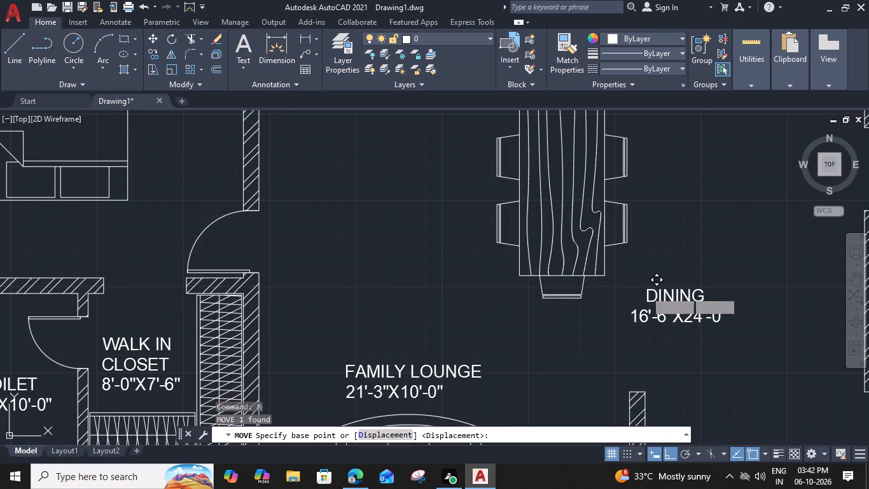
left_click(643, 169)
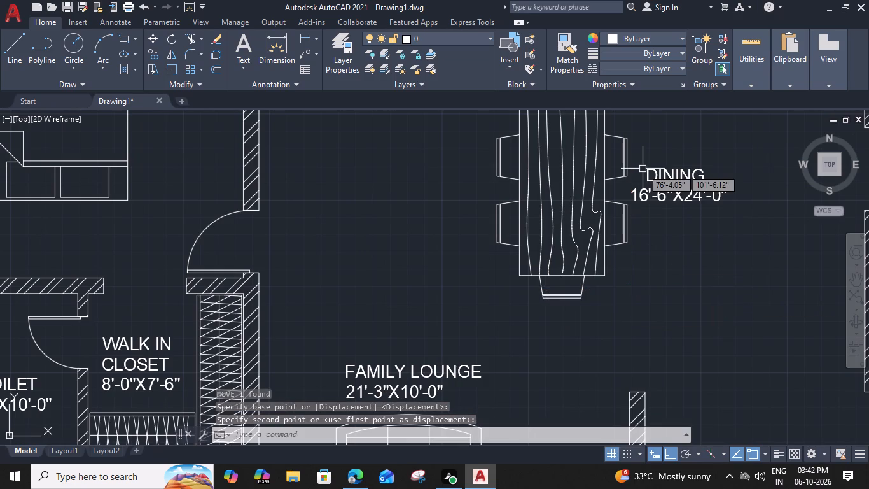
Insert a Trees - Imperial block in the family lounge, between the coffee table and the balcony-side window.
scroll(613, 282, "down", 2)
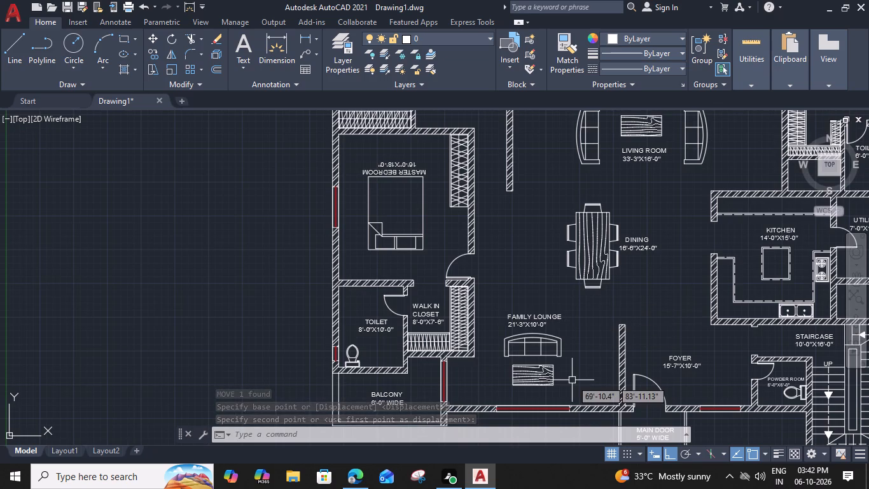
middle_click_drag(573, 378, 554, 321)
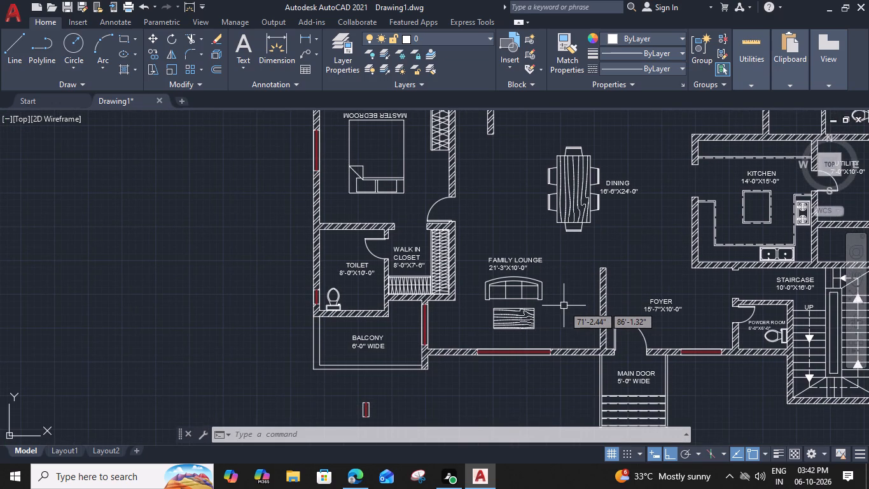
key("ctrl+3")
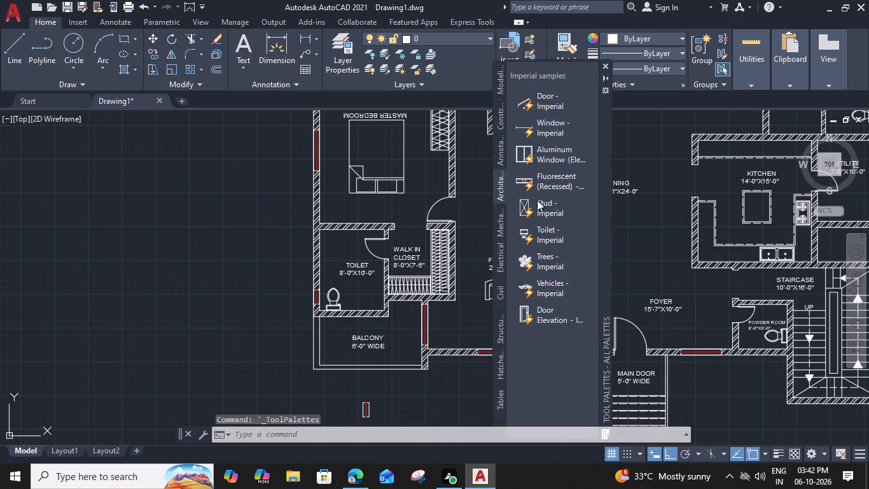
left_click(536, 267)
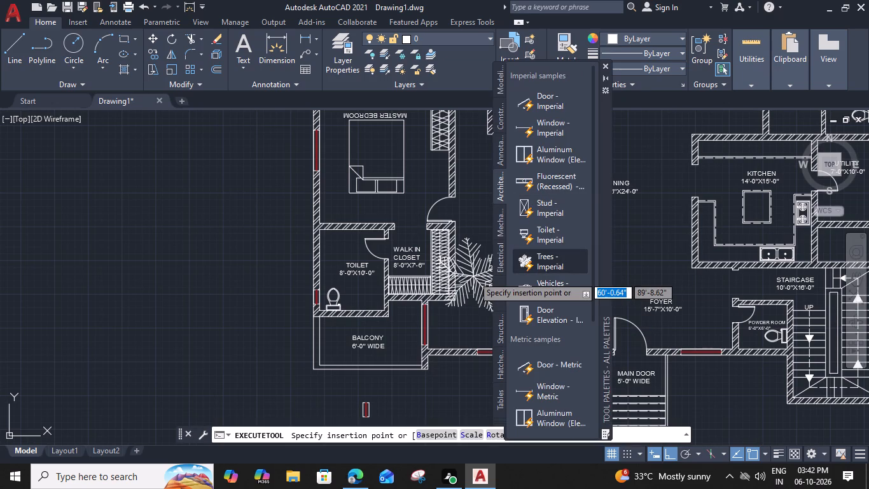
left_click(459, 329)
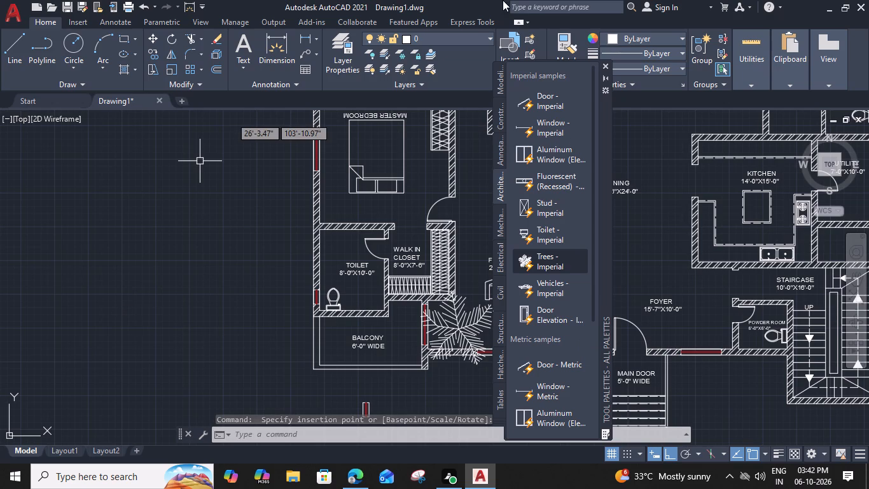
left_click(606, 68)
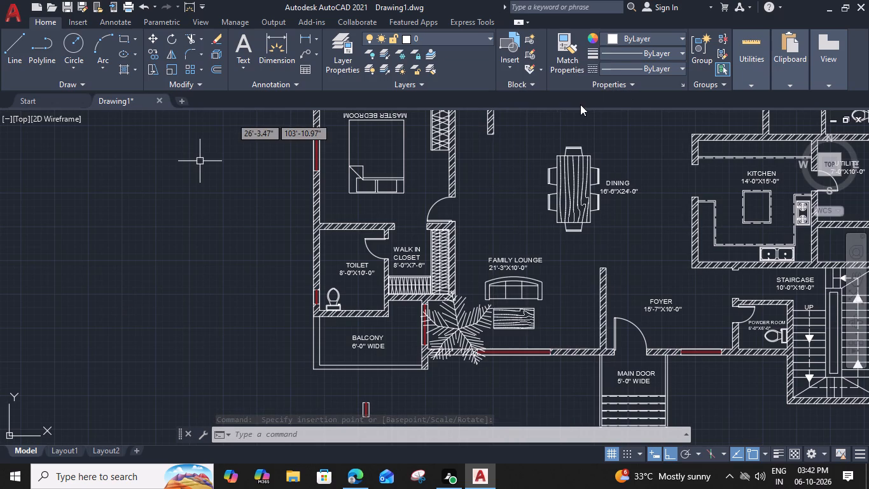
Scale the inserted tree down freehand to a small plant, using a base point on its upper-right fronds.
left_click(458, 329)
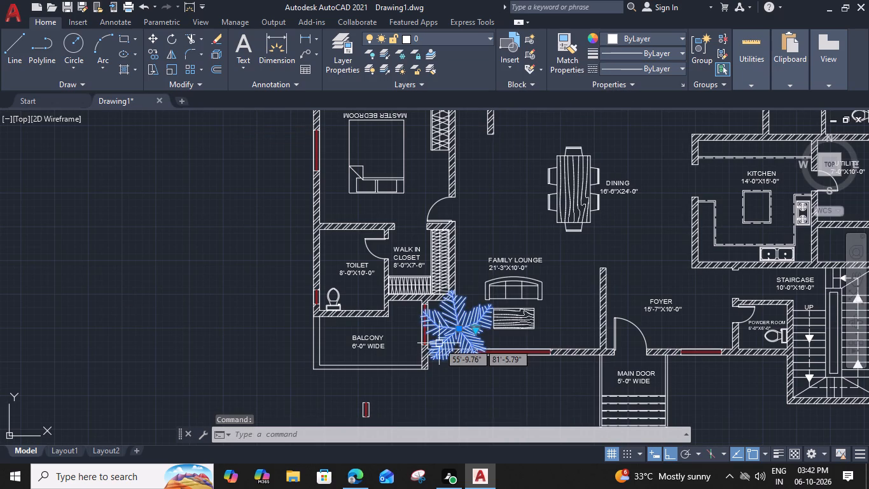
type("SC")
key("space")
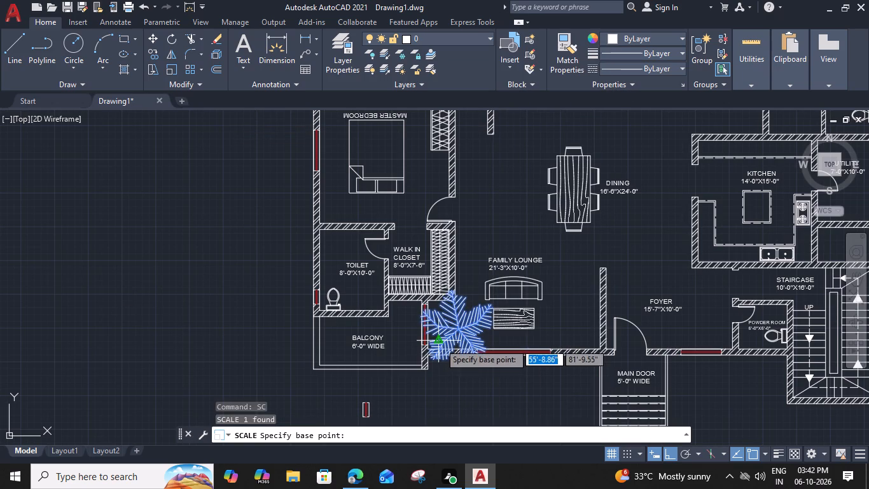
scroll(462, 328, "up", 2)
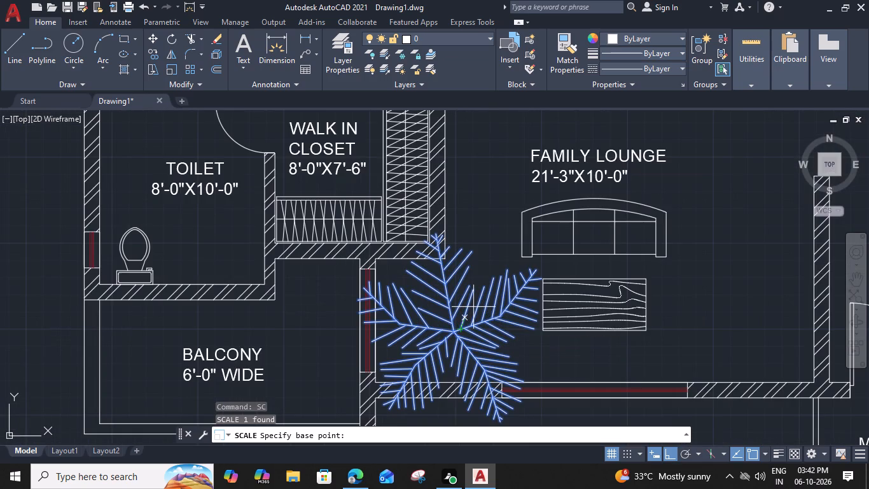
left_click(492, 287)
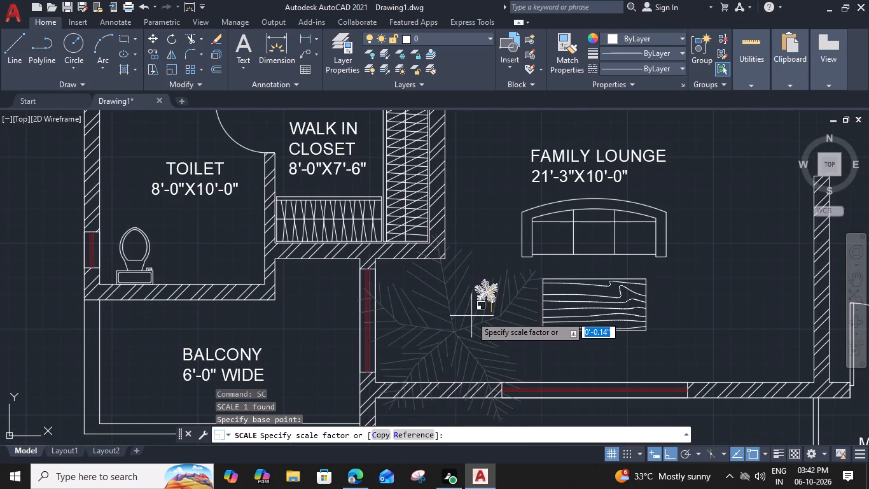
left_click(467, 325)
Copy the small tree horizontally from the family lounge to the left end of the balcony, just inside its outer edge.
scroll(482, 306, "up", 1)
left_click(482, 304)
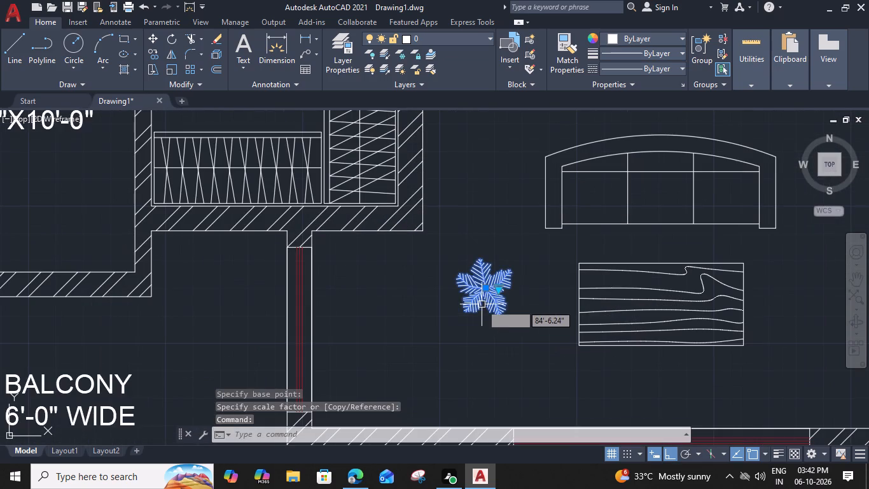
type("CO")
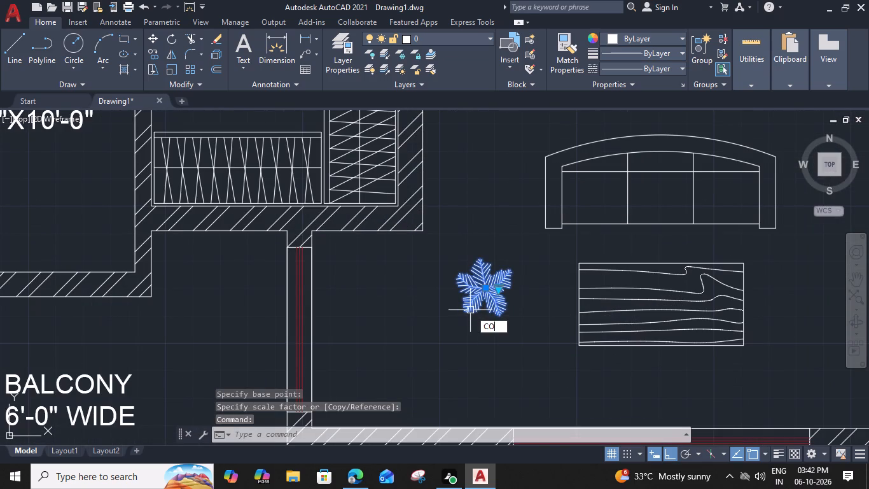
key("space")
left_click(466, 310)
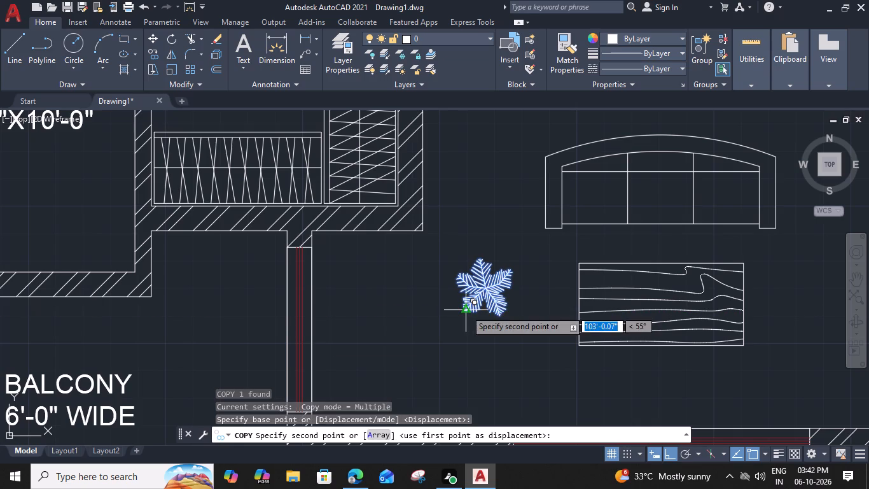
middle_click_drag(323, 332, 587, 293)
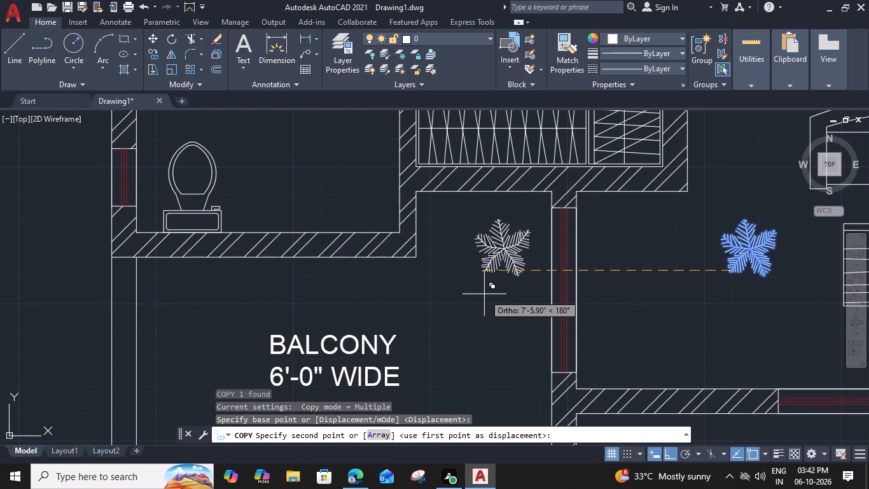
middle_click_drag(298, 318, 721, 239)
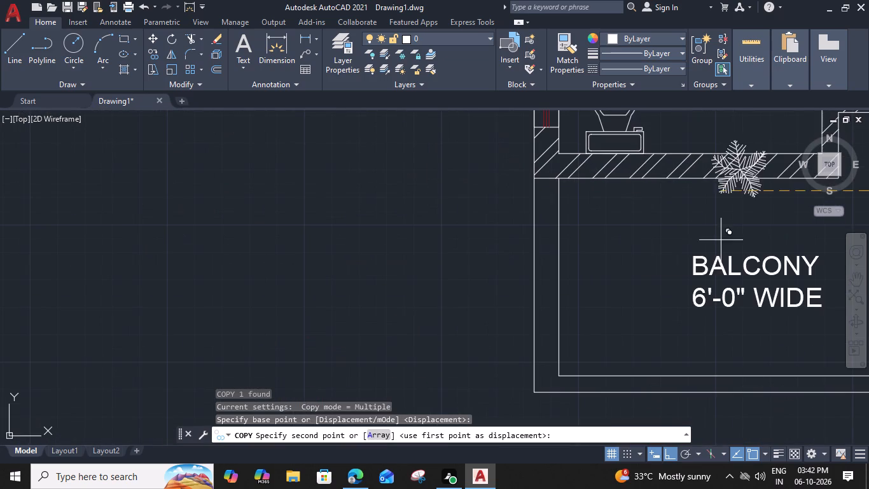
left_click(569, 243)
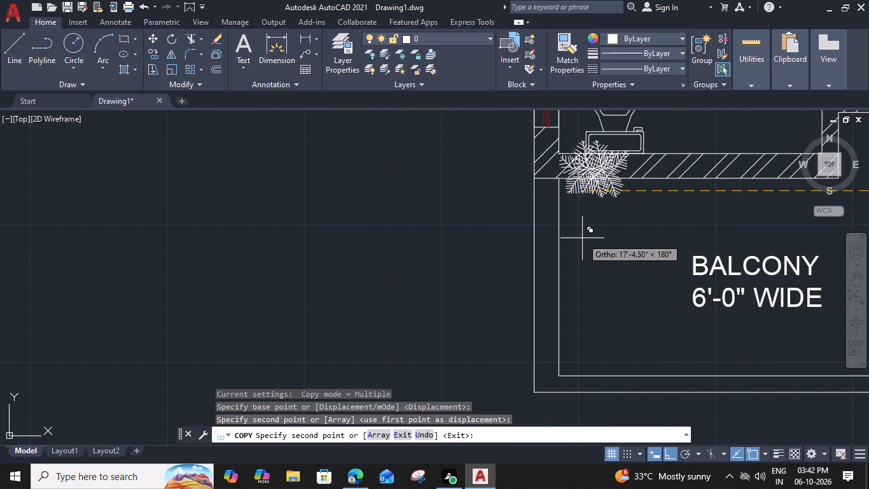
key("Escape")
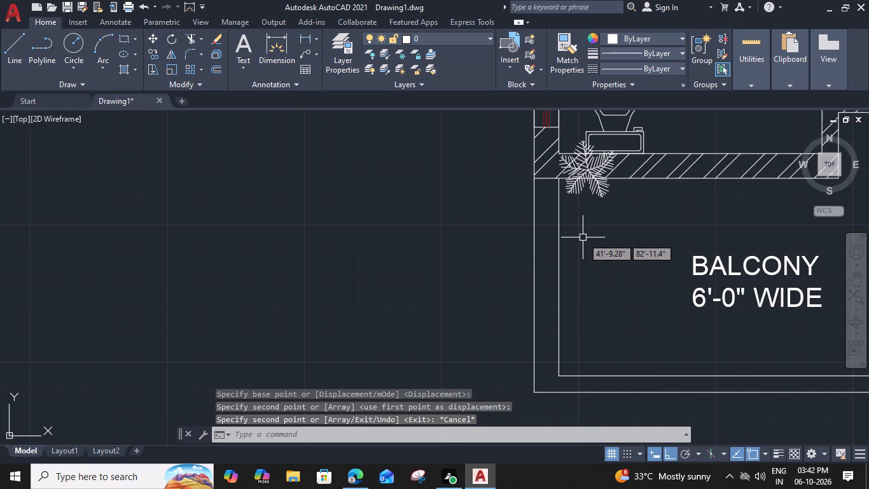
Move the copied tree straight down off the toilet wall into the balcony's upper-left corner.
left_click(597, 192)
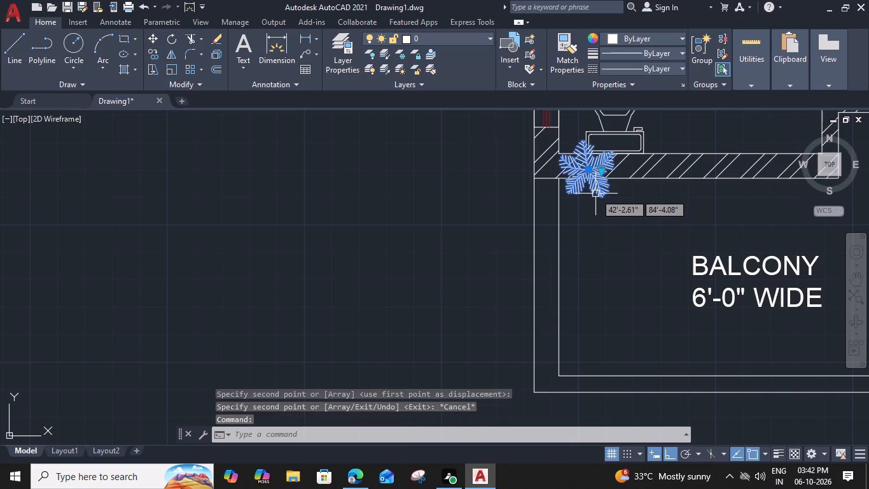
type("M")
key("space")
left_click(604, 195)
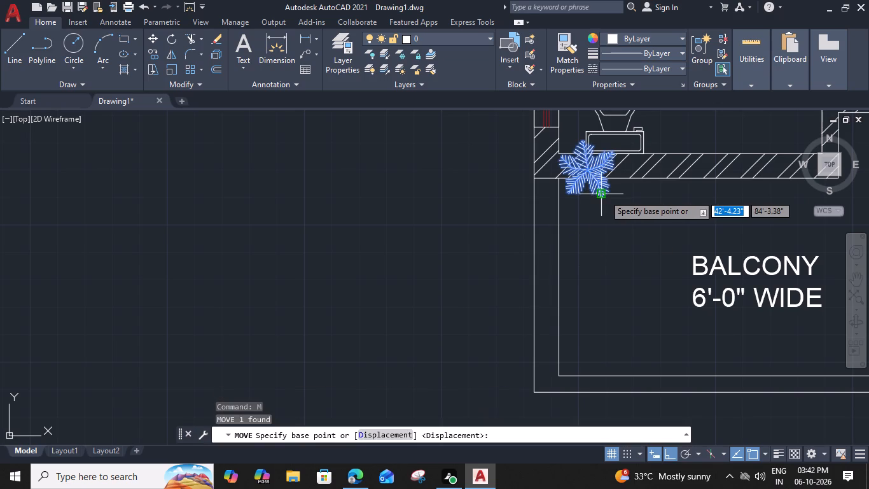
left_click(600, 237)
Copy the upper-left balcony tree straight down to the balcony's lower-left corner.
left_click(587, 220)
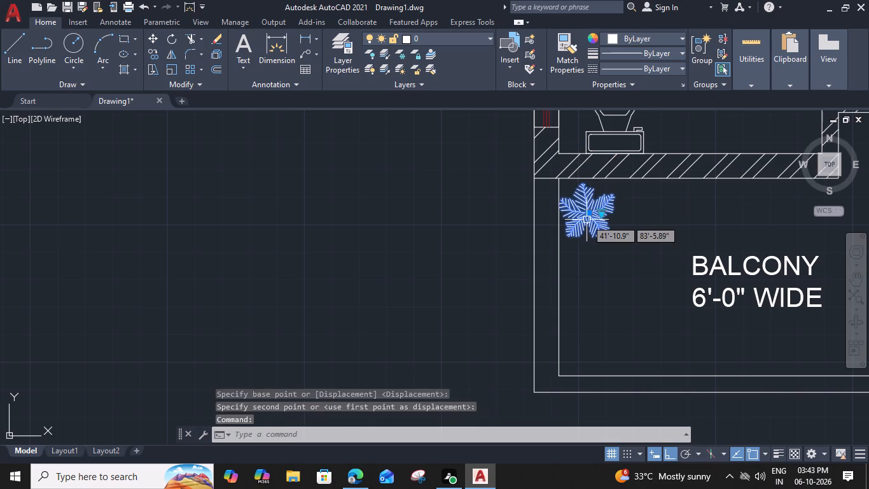
type("CO")
key("space")
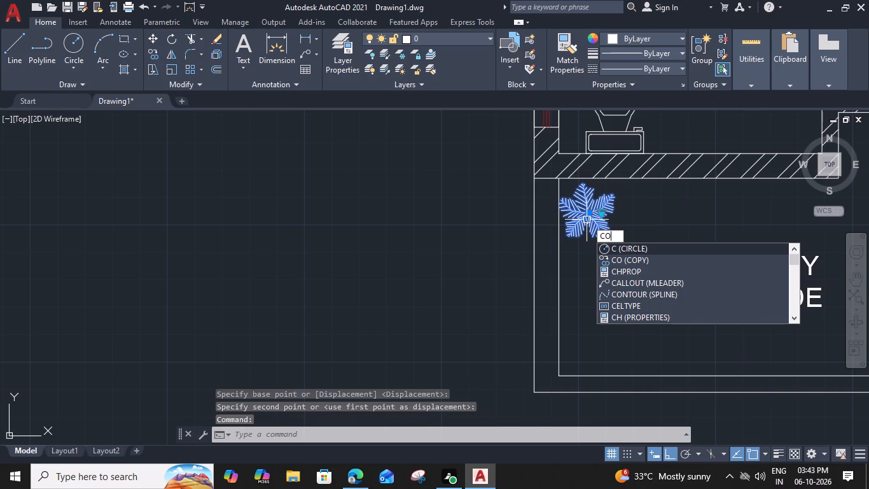
left_click(568, 236)
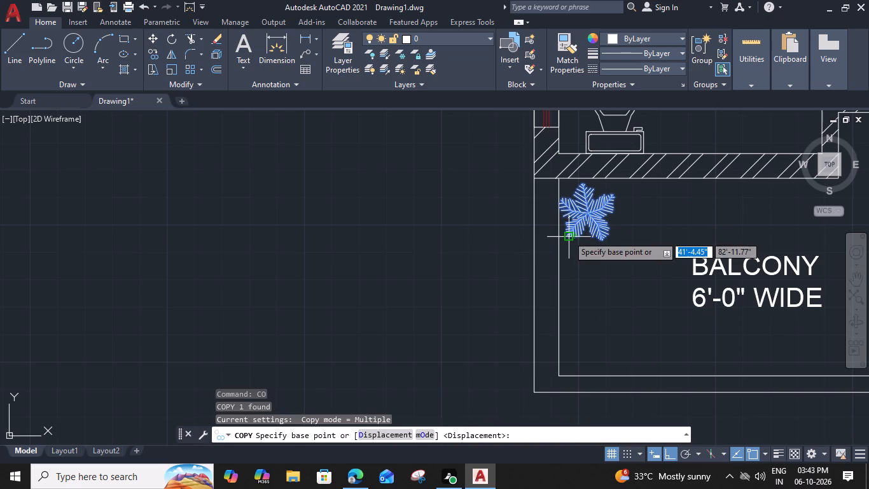
left_click(567, 373)
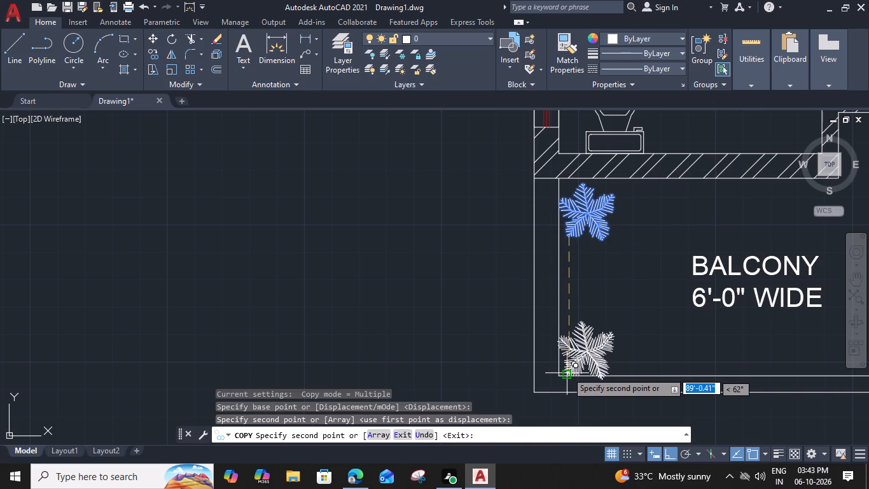
middle_click_drag(611, 279, 487, 271)
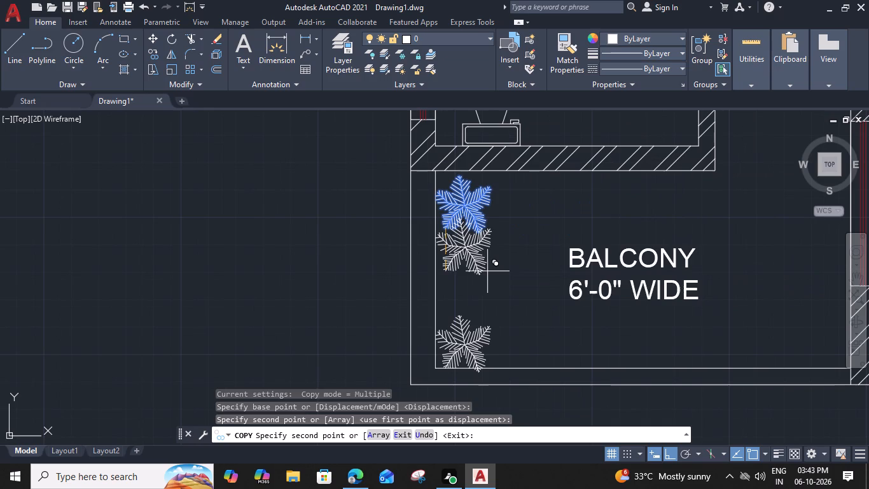
middle_click_drag(726, 257, 586, 253)
key("Escape")
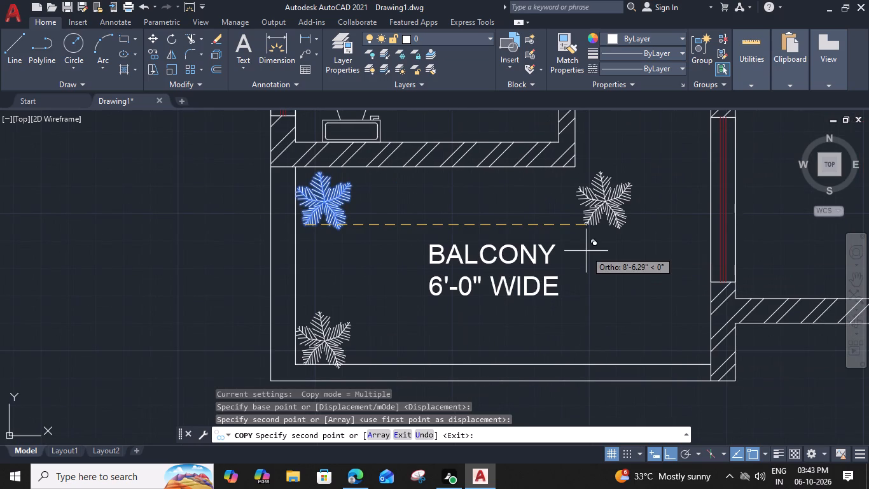
Copy the balcony's lower-left tree horizontally to its lower-right corner, just inside the right-hand wall.
left_click(343, 339)
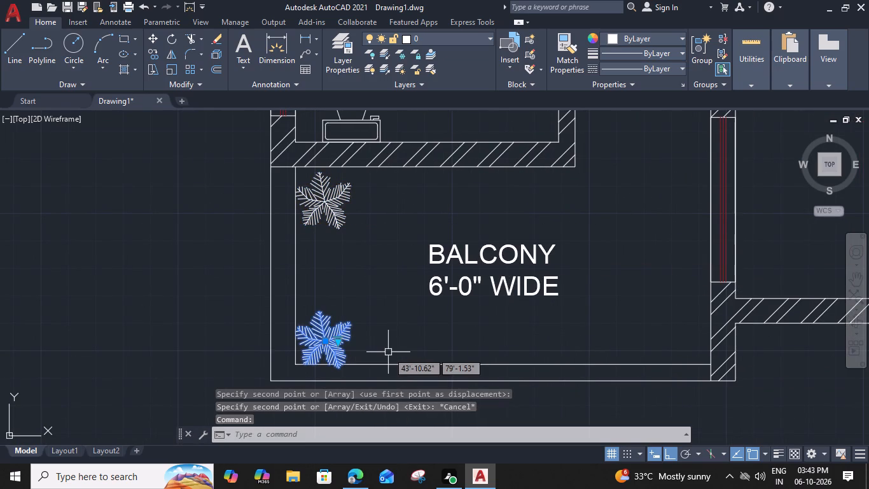
key("c")
type("O")
key("space")
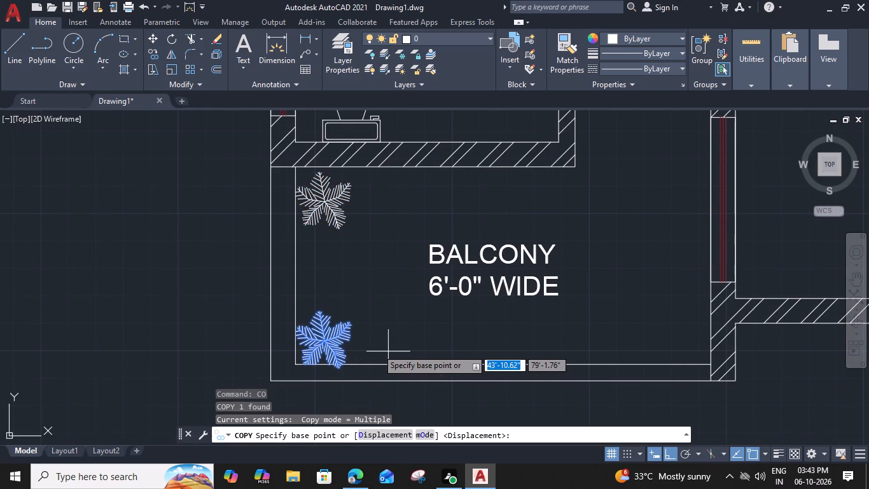
left_click(349, 322)
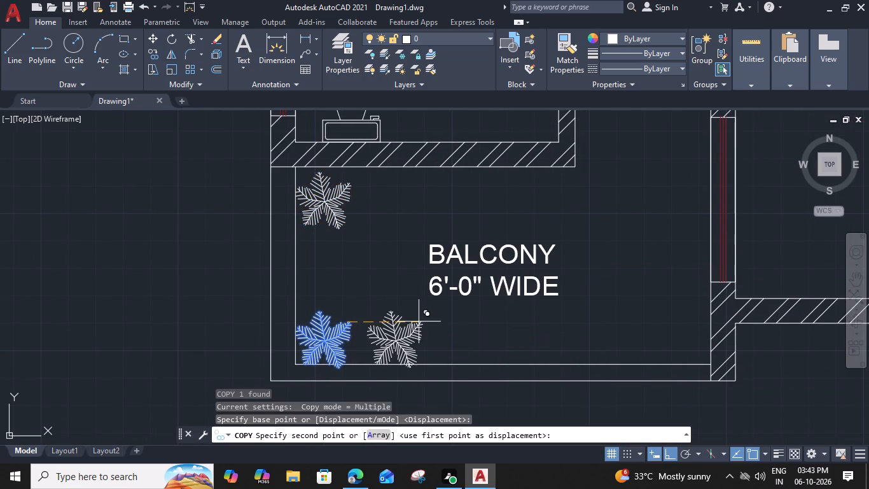
left_click(704, 322)
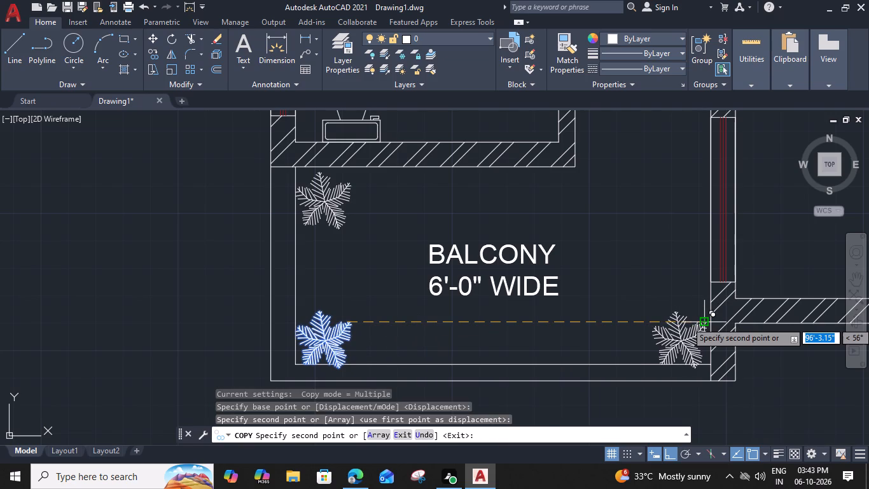
key("Escape")
Move the family lounge tree straight up about 5 feet, alongside the walk-in closet's outer wall.
middle_click_drag(673, 299, 447, 293)
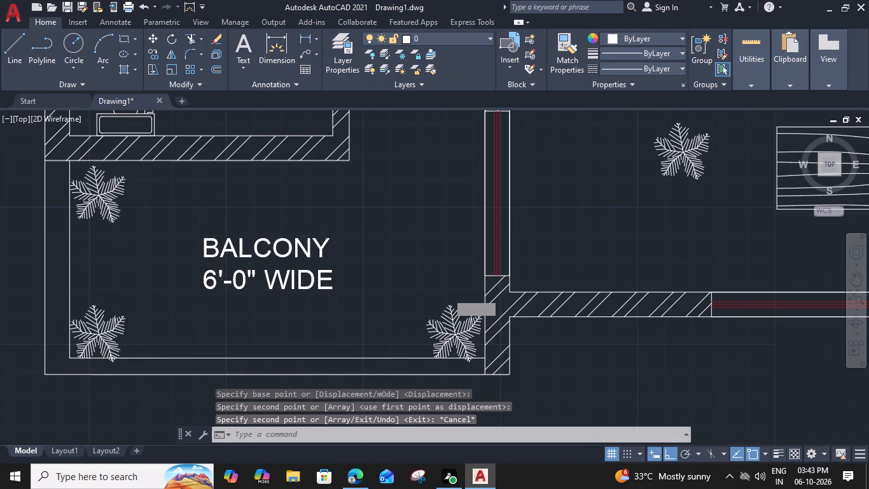
middle_click_drag(636, 195, 572, 245)
left_click(611, 197)
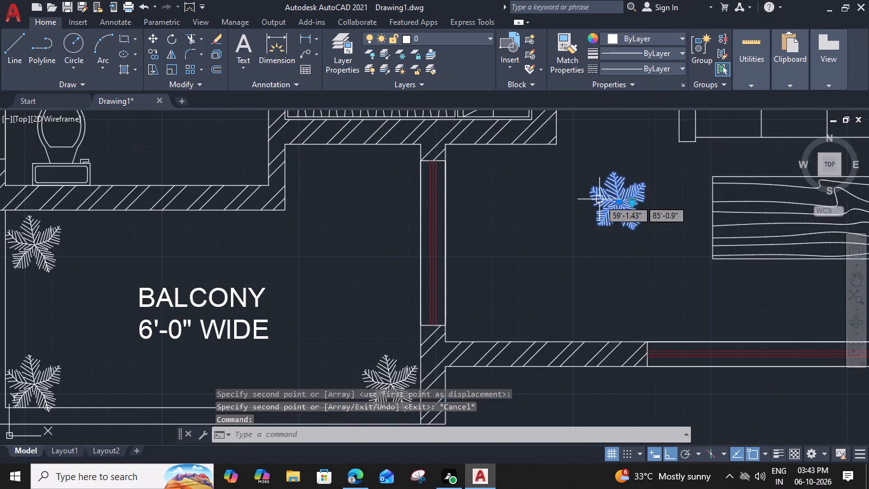
key("m")
key("space")
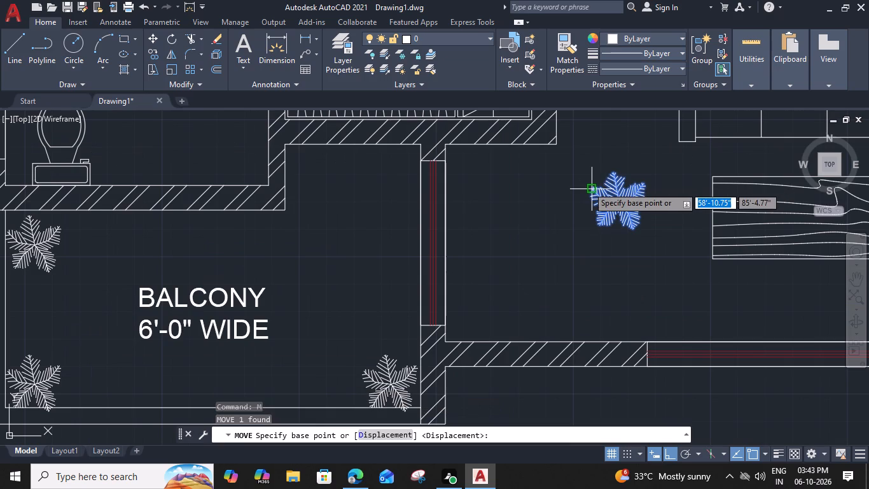
left_click(588, 187)
middle_click_drag(588, 187, 565, 405)
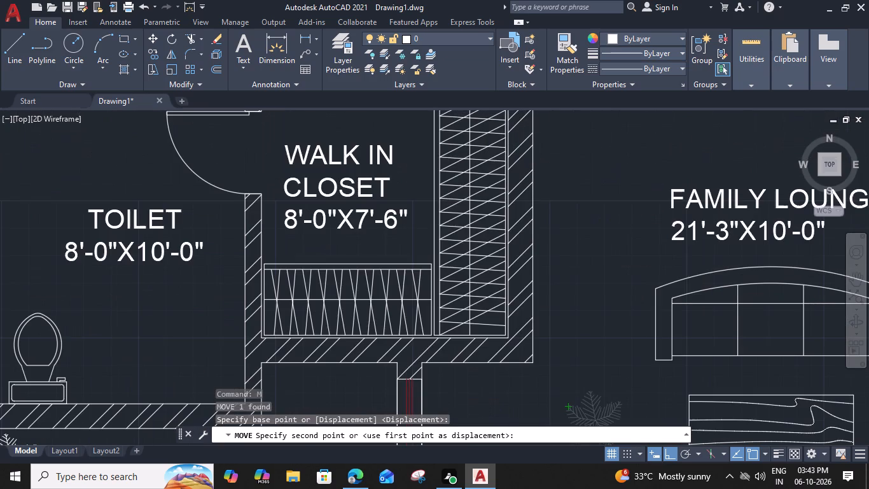
left_click(558, 237)
Move the family lounge tree horizontally left against the walk-in closet's outer wall.
left_click(569, 239)
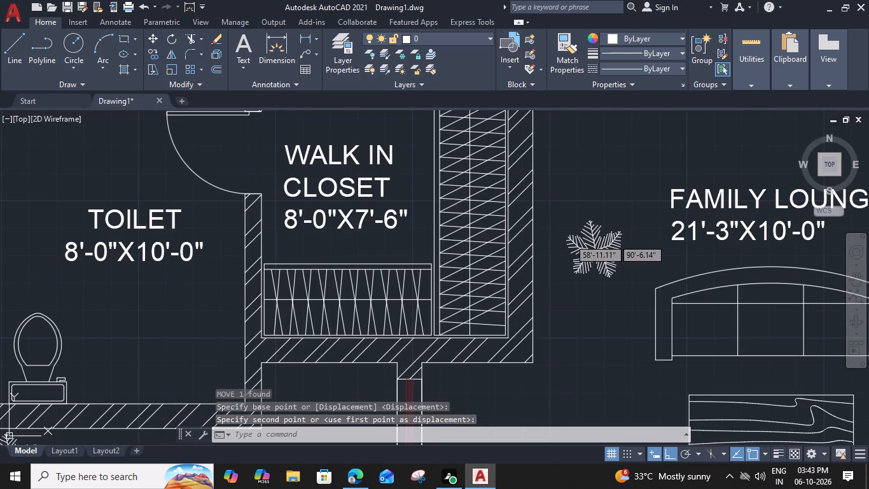
type("M")
key("space")
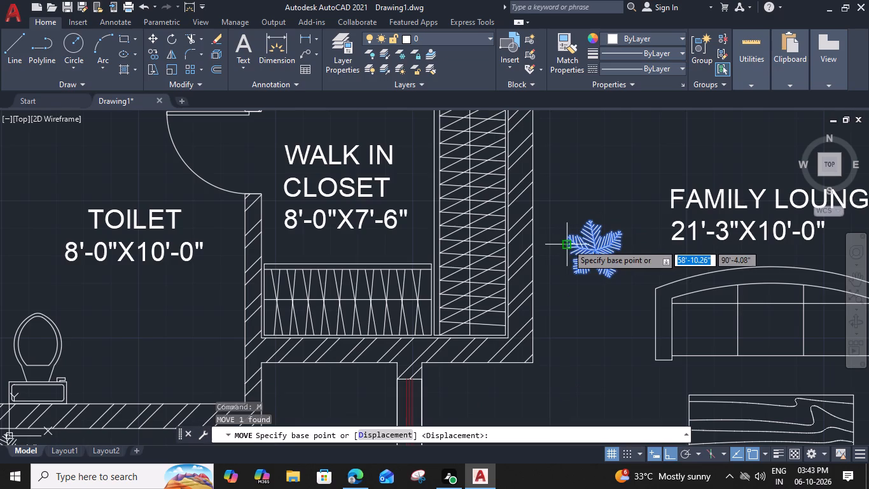
left_click(567, 244)
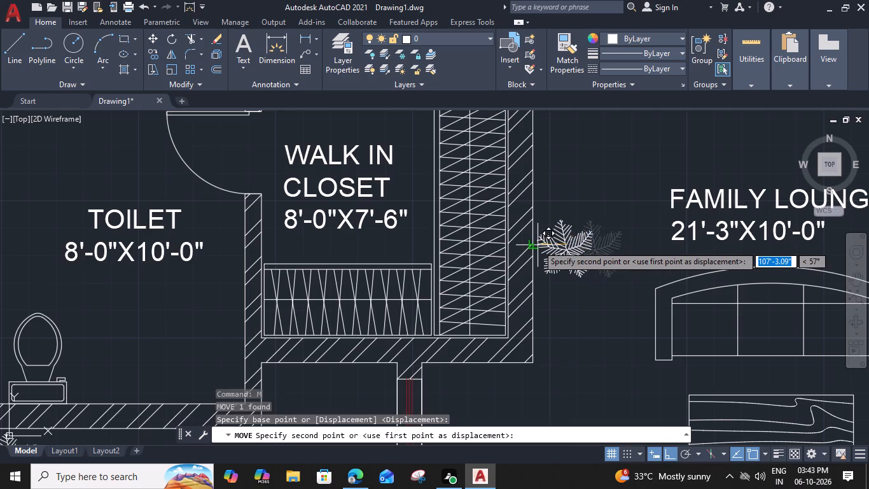
left_click(538, 245)
Move the family lounge tree straight down along the closet wall, closer to the wall's lower corner.
scroll(572, 246, "down", 1)
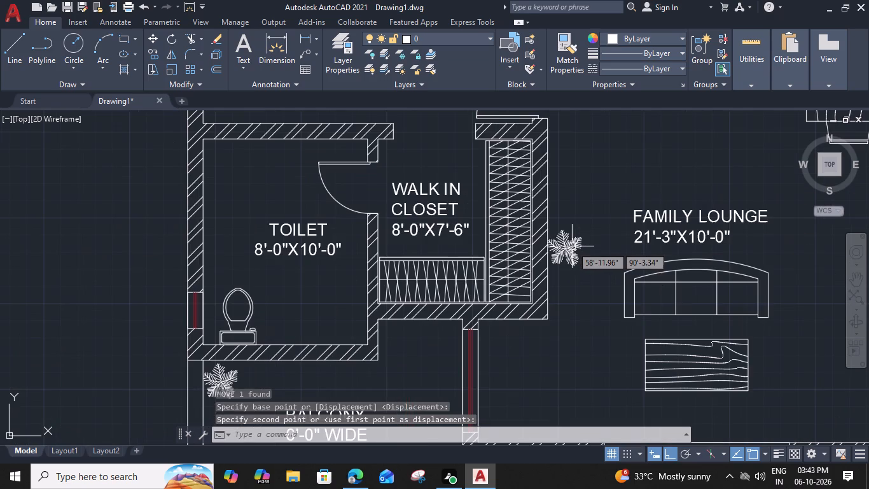
scroll(563, 268, "up", 2)
left_click(546, 247)
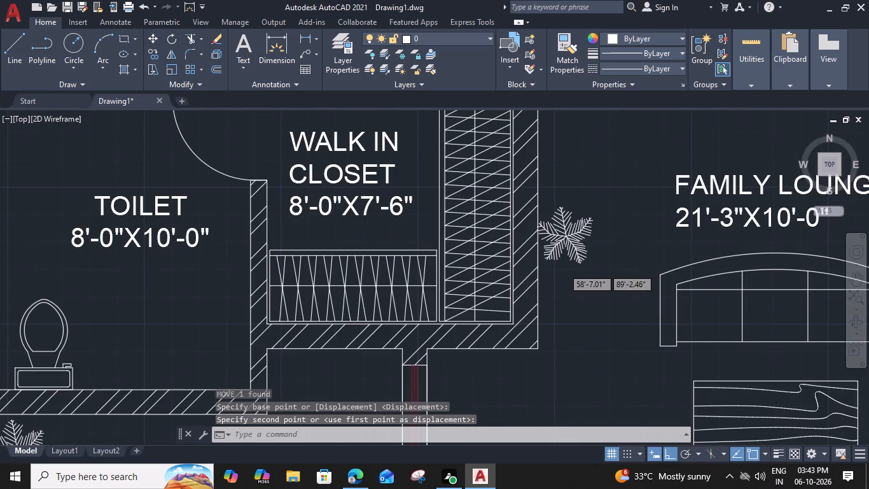
type("M")
key("space")
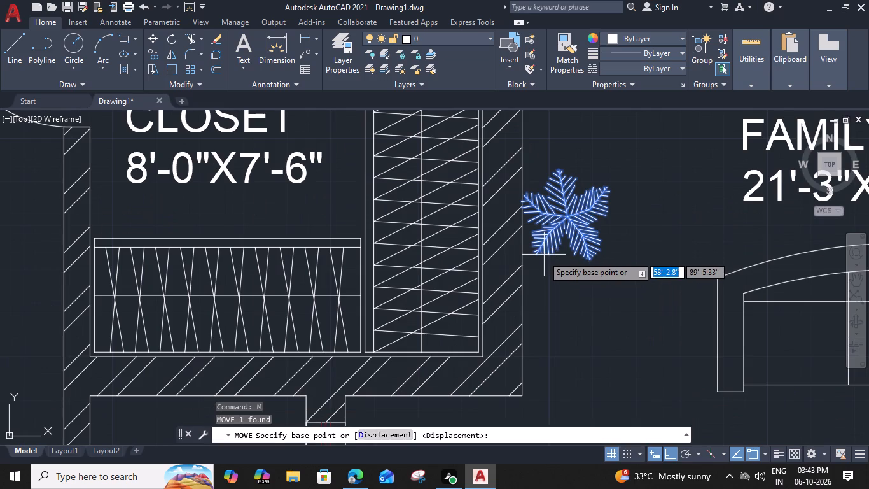
left_click(536, 257)
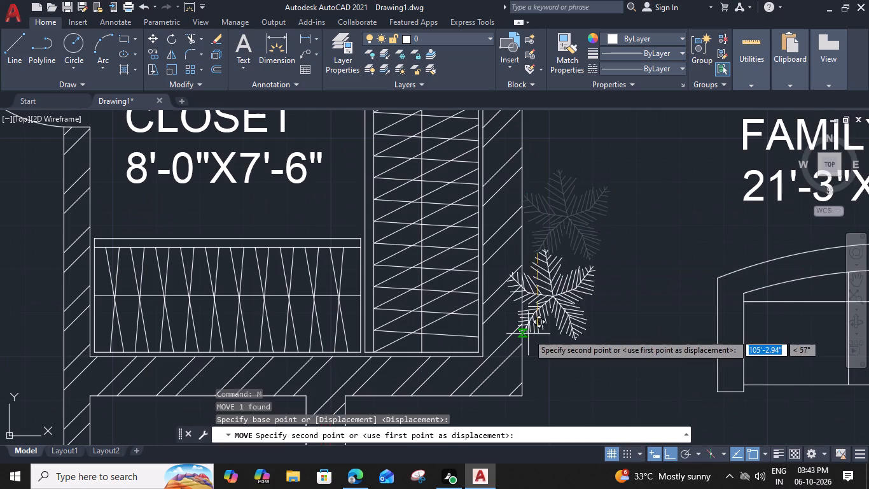
left_click(535, 334)
Copy the family lounge tree to the living room side of the left partition wall, near the wall's lower end.
scroll(536, 332, "down", 1)
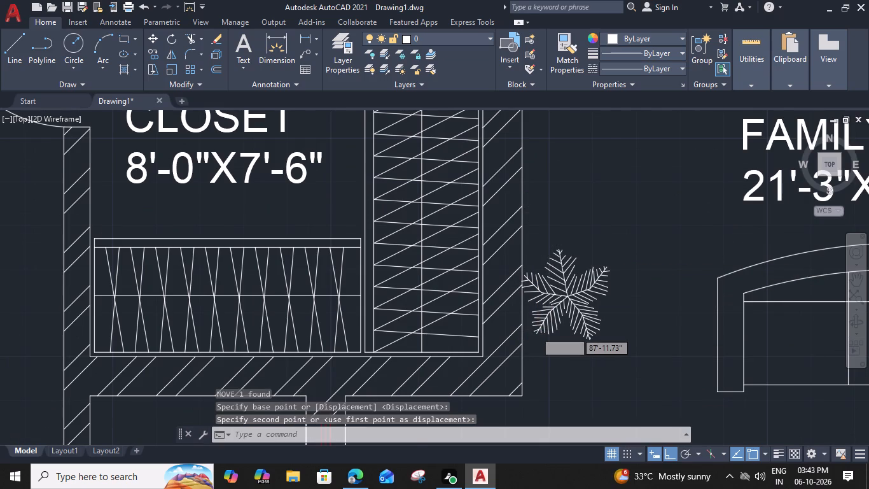
scroll(571, 346, "down", 1)
left_click(569, 333)
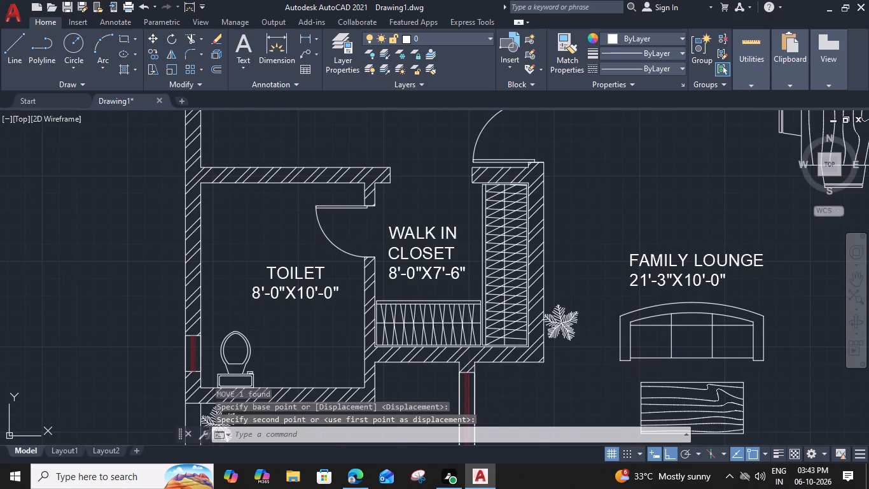
scroll(606, 213, "down", 2)
middle_click_drag(619, 209, 487, 276)
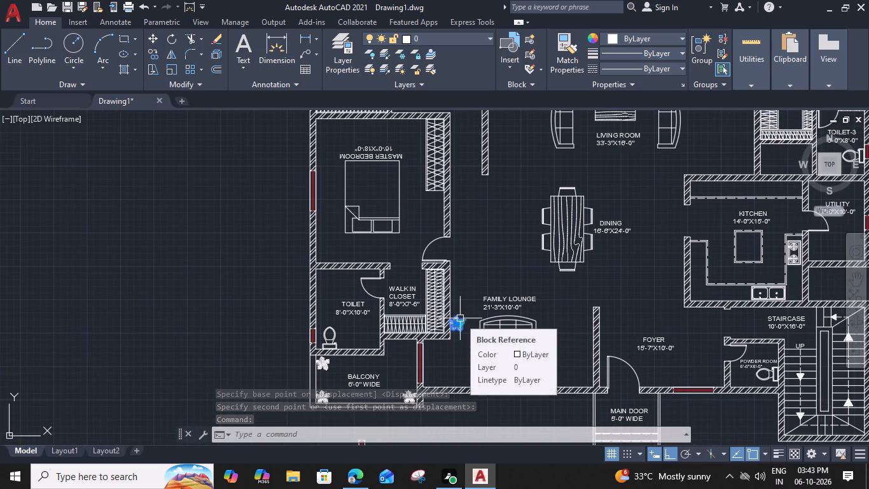
key("c")
type("O")
key("space")
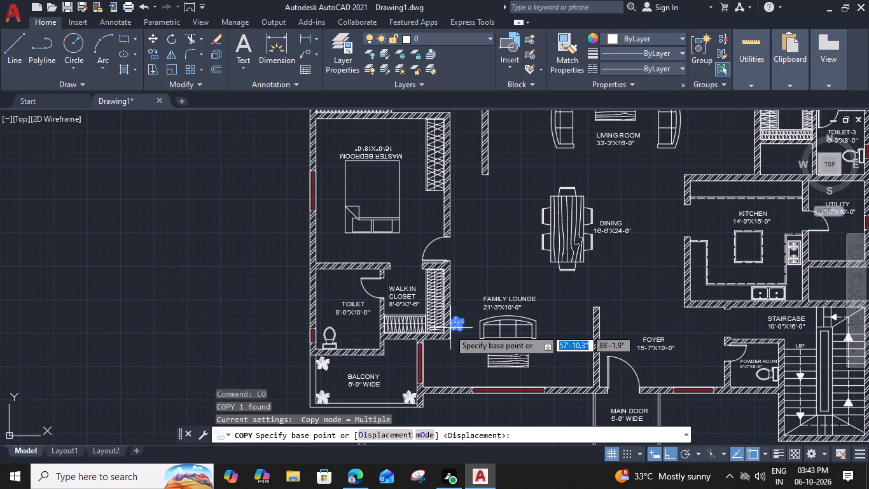
scroll(449, 329, "up", 3)
left_click(456, 321)
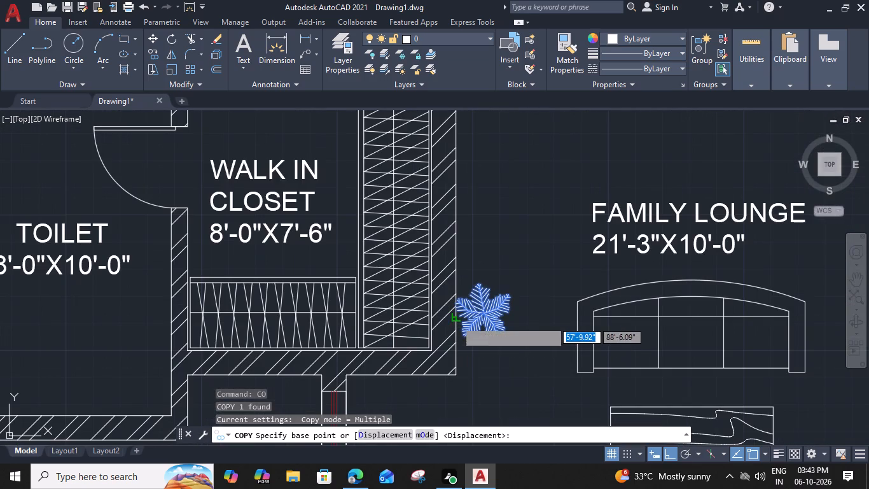
scroll(456, 321, "down", 2)
middle_click_drag(524, 173, 459, 409)
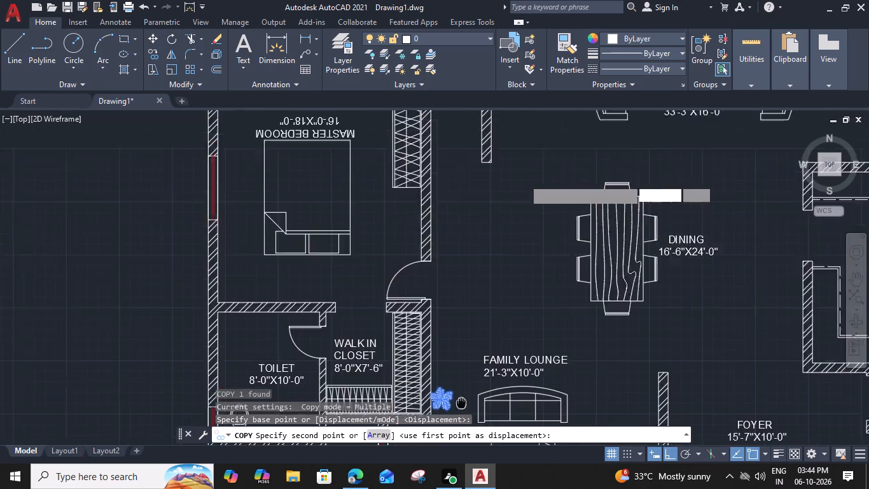
middle_click_drag(459, 409, 457, 416)
scroll(443, 320, "up", 2)
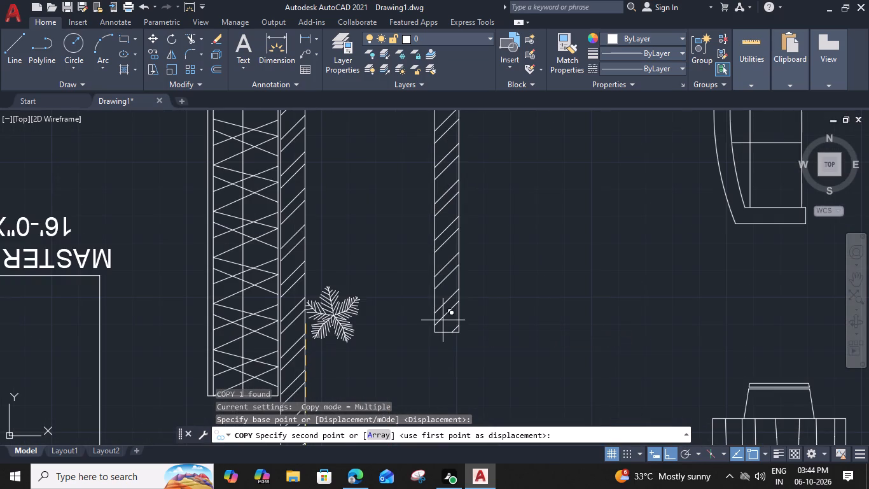
left_click(459, 290)
Place another copy of the tree against the left wall in the living room's upper-left corner.
scroll(459, 290, "down", 1)
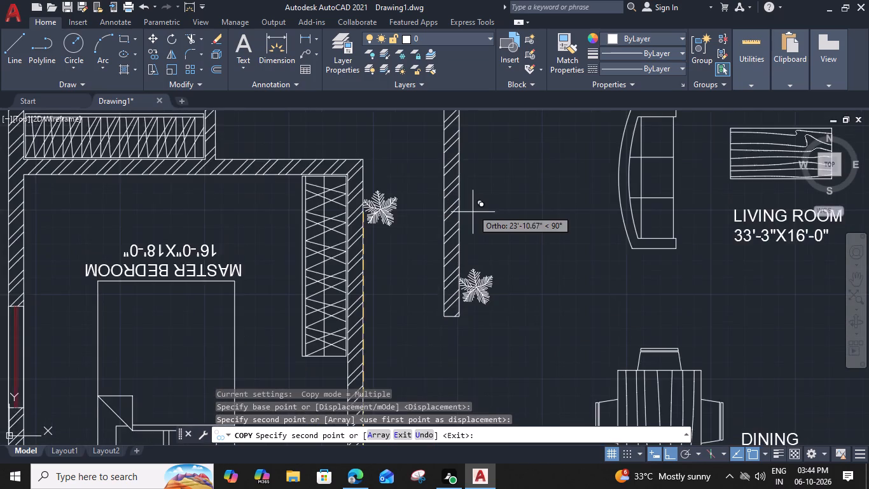
middle_click_drag(473, 208, 426, 413)
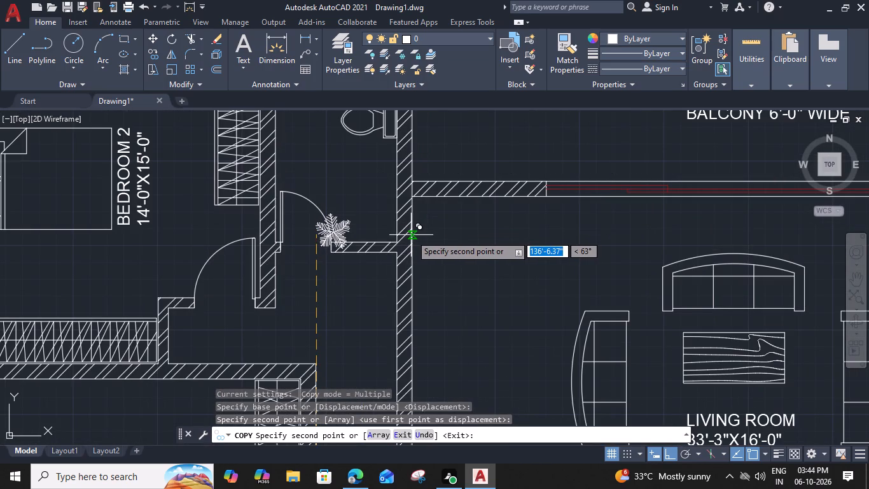
left_click(413, 235)
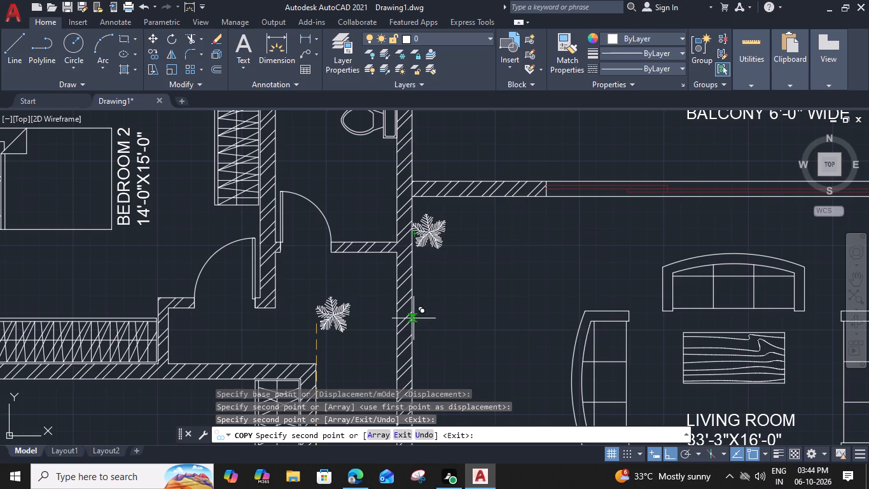
key("Escape")
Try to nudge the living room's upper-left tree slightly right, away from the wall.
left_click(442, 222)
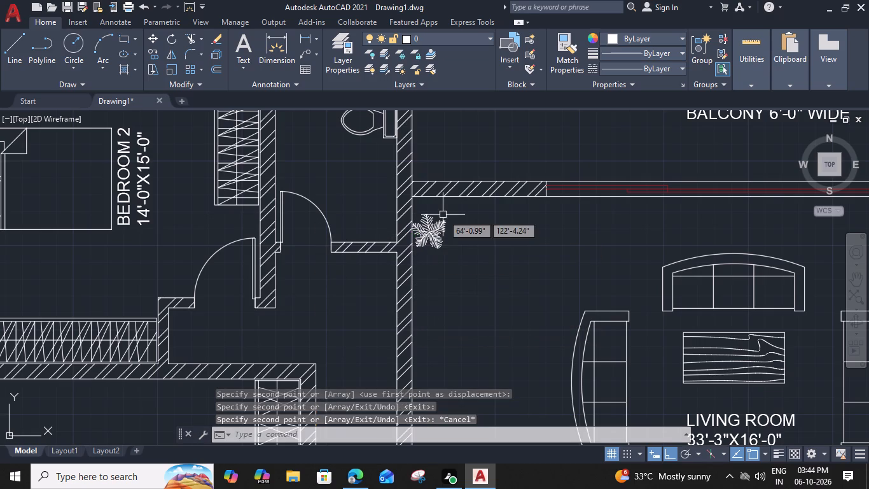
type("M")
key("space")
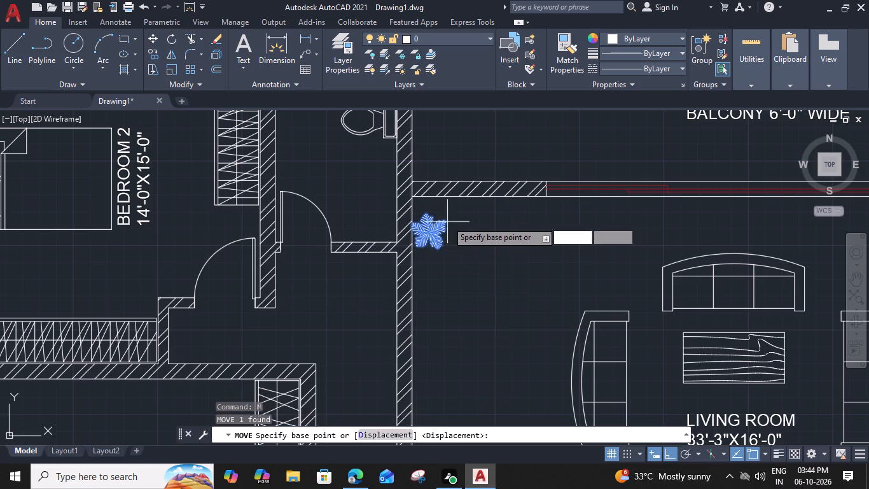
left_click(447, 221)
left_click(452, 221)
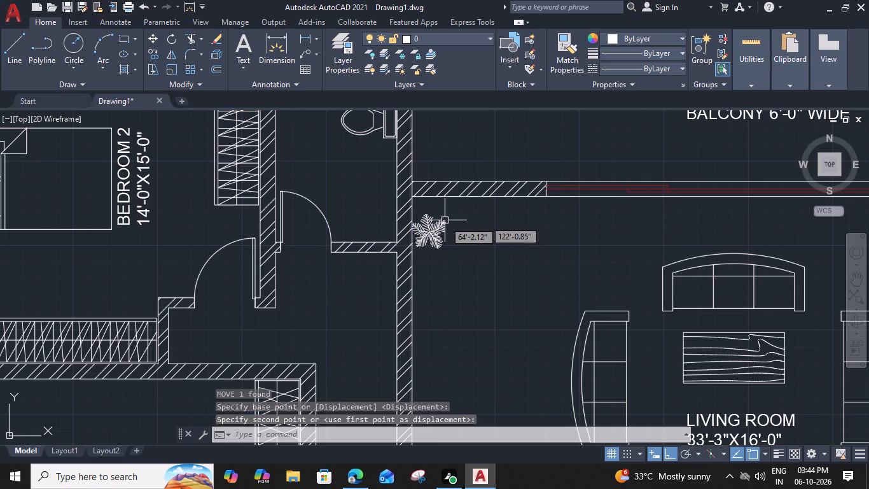
Move the living room's upper-left tree straight up, closer to the upper wall.
middle_click_drag(442, 236, 454, 300)
scroll(449, 288, "up", 3)
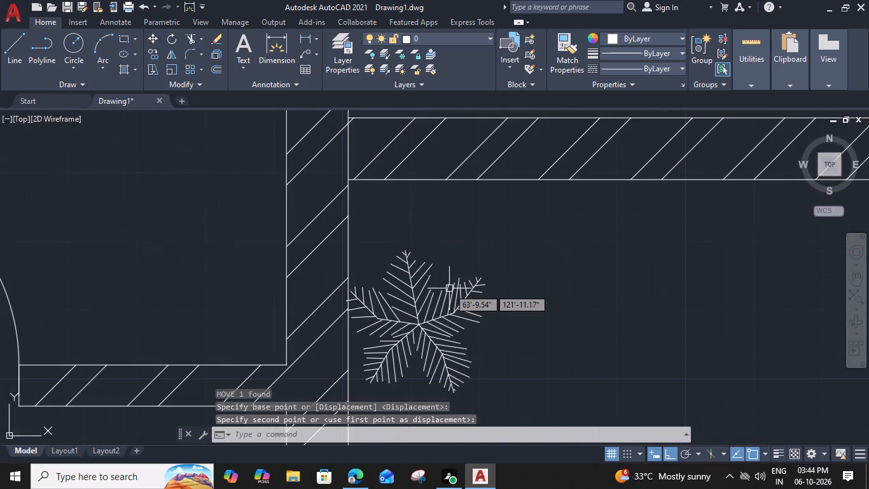
left_click(454, 293)
type("M")
key("space")
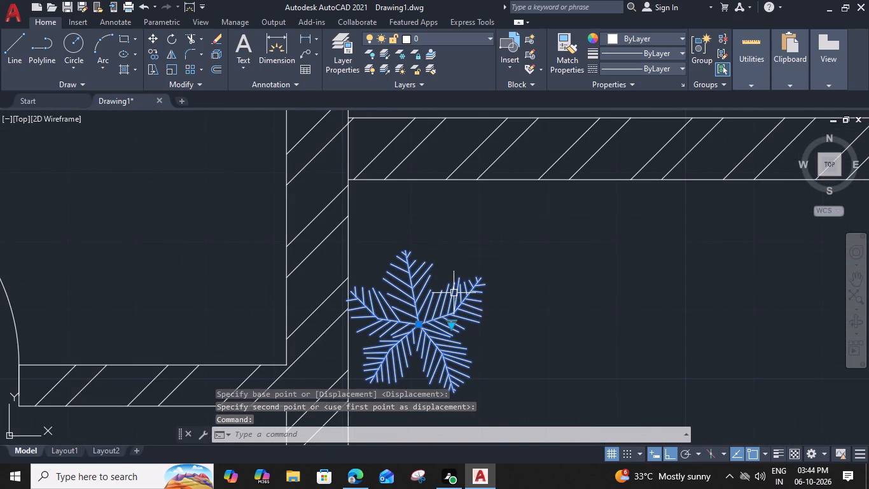
left_click(405, 246)
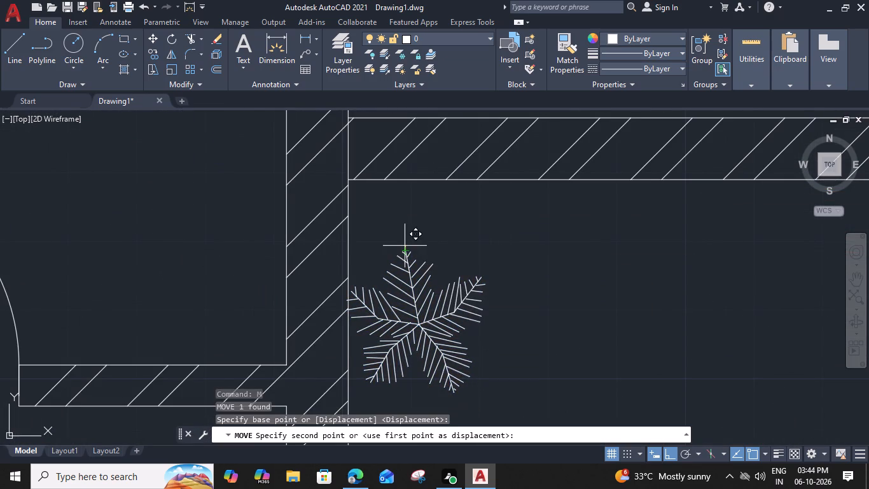
left_click(407, 202)
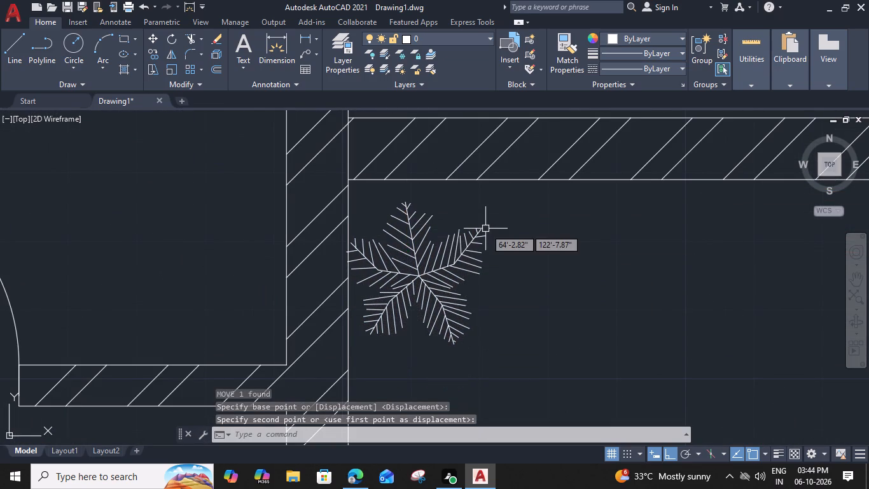
Move the living room's upper-left tree about 3 inches right so it clears the left wall.
left_click(482, 230)
type("M")
key("space")
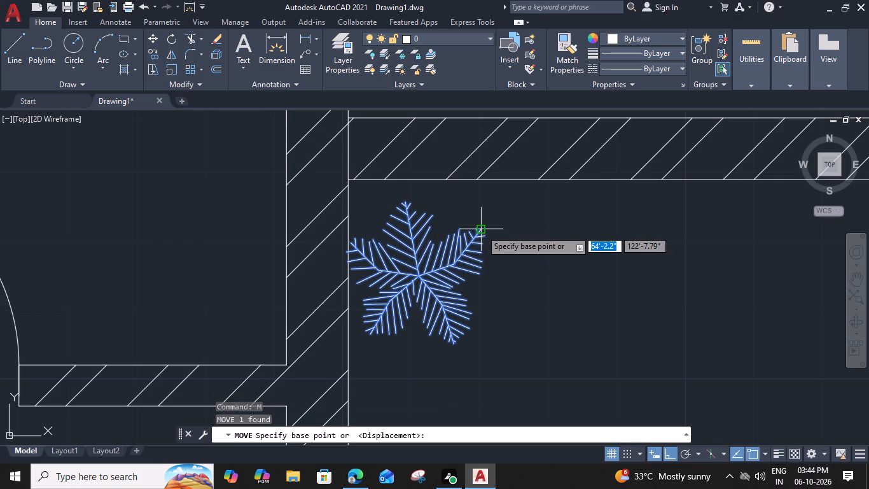
left_click(481, 230)
left_click(504, 227)
scroll(504, 229, "down", 3)
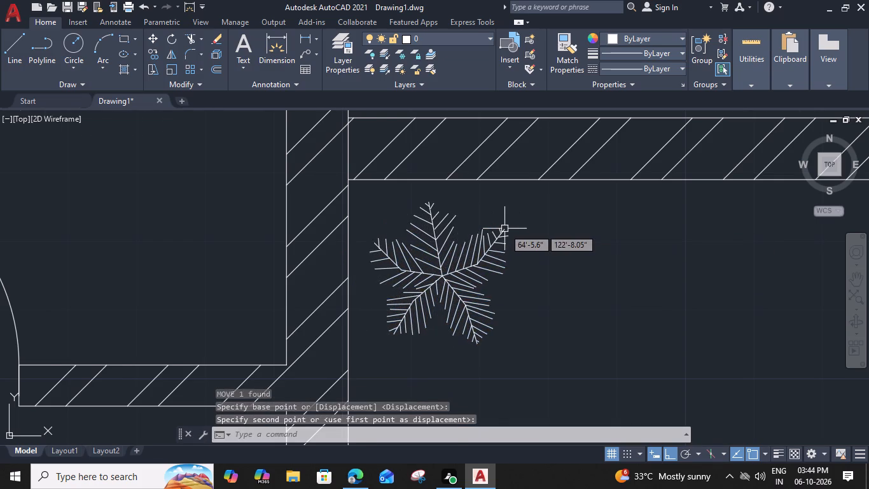
scroll(494, 364, "down", 1)
middle_click_drag(494, 329, 487, 199)
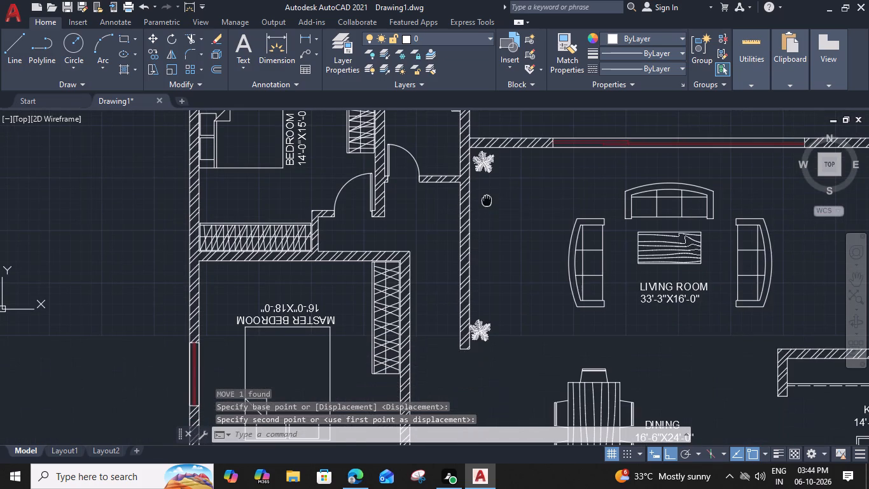
Move the living room's lower-left tree slightly right so it stands clear of the left wall.
scroll(474, 334, "up", 3)
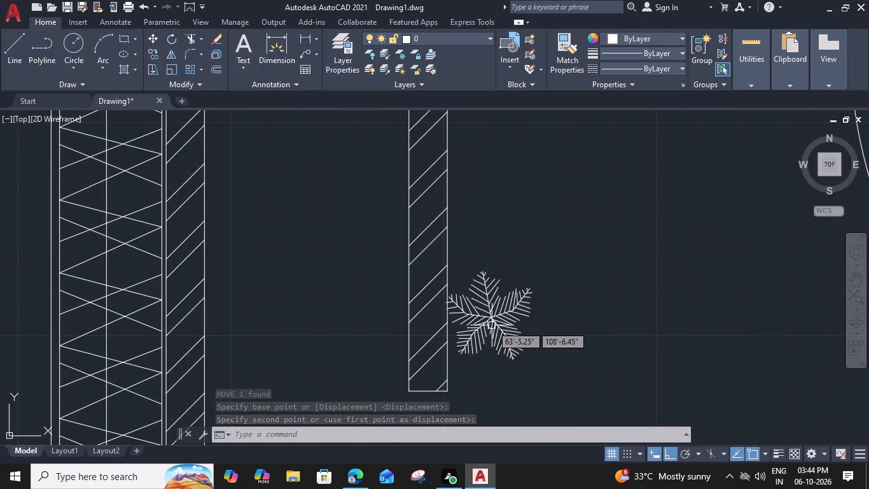
left_click(492, 325)
type("M")
key("space")
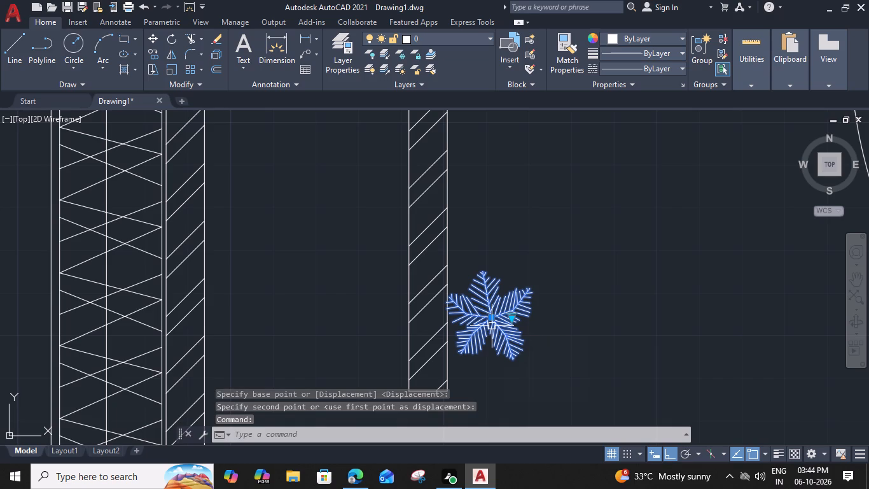
left_click(527, 288)
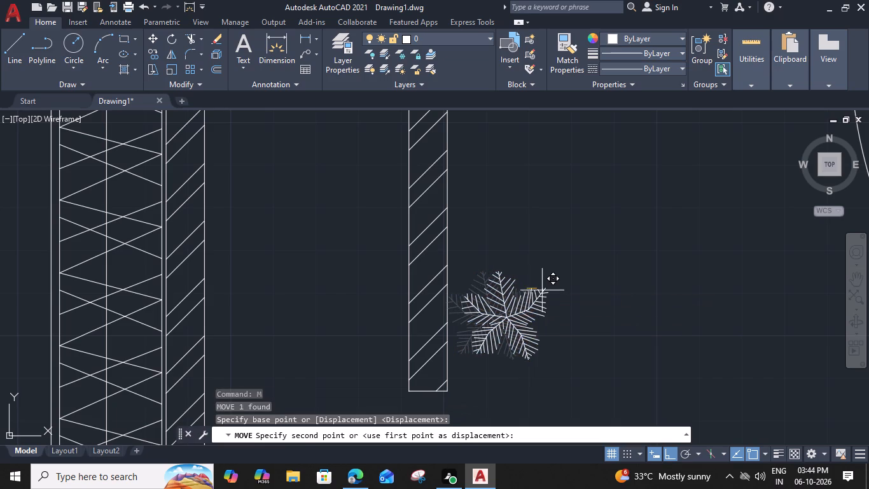
left_click(543, 290)
Copy the balcony's lower-right tree to both sides of the main door entrance, outside the front wall.
scroll(541, 291, "down", 2)
scroll(526, 369, "down", 2)
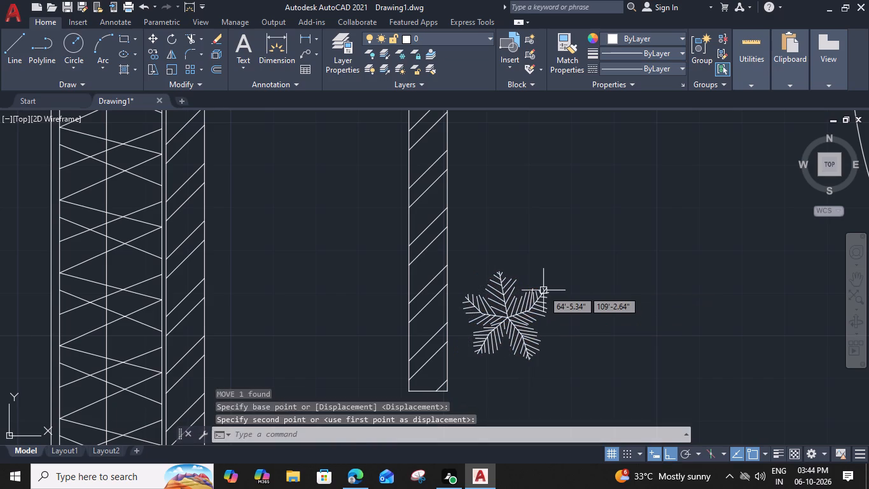
middle_click_drag(531, 369, 531, 243)
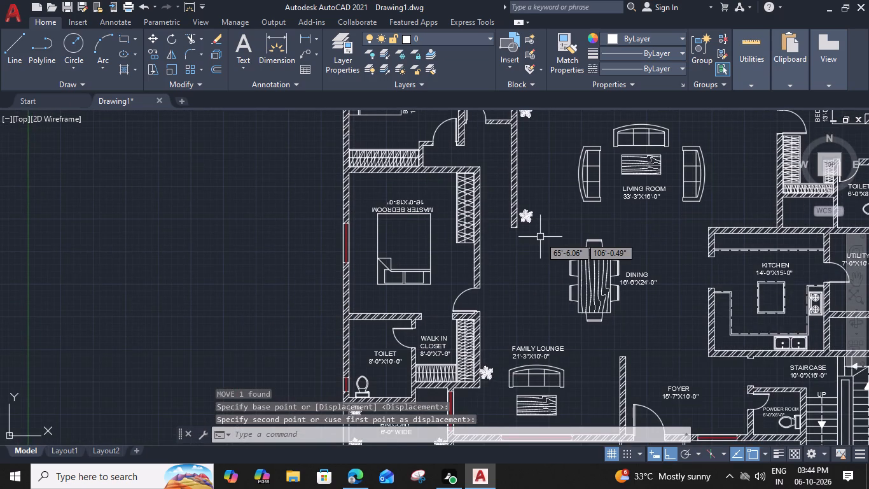
middle_click_drag(532, 295, 522, 183)
middle_click_drag(513, 305, 501, 274)
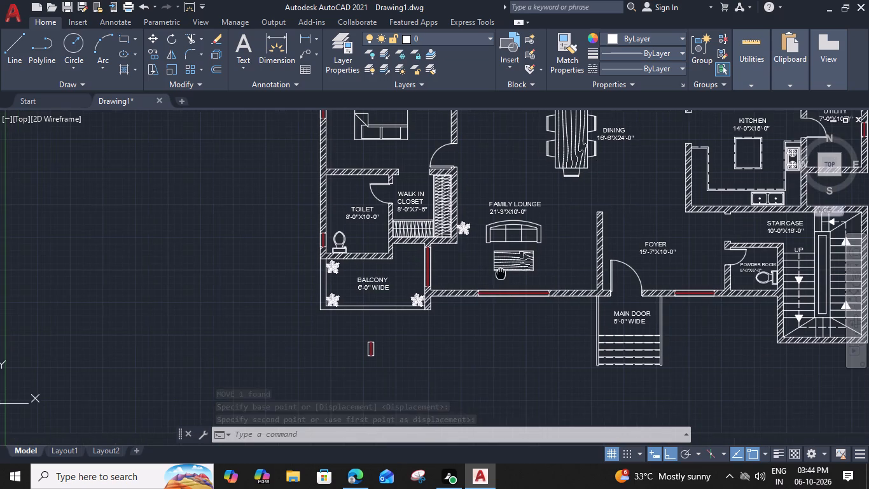
middle_click_drag(501, 274, 494, 286)
scroll(419, 312, "up", 1)
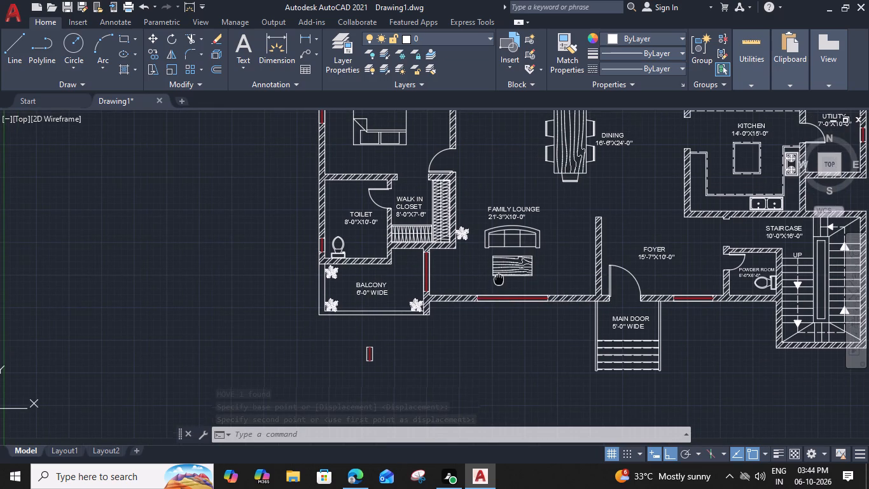
scroll(407, 313, "up", 2)
left_click(407, 313)
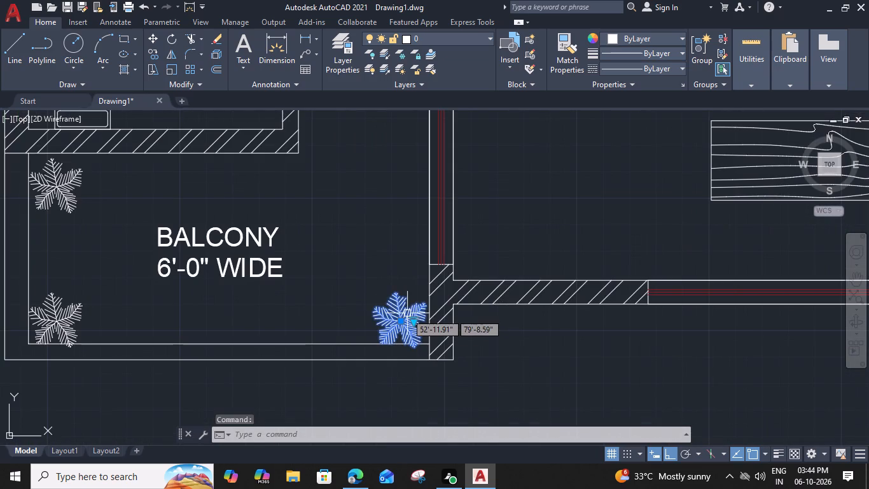
type("CO")
key("space")
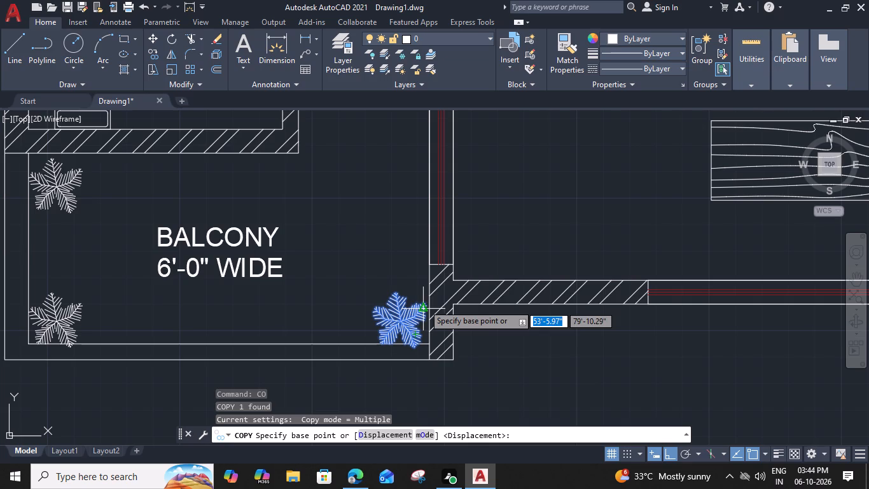
scroll(430, 304, "up", 3)
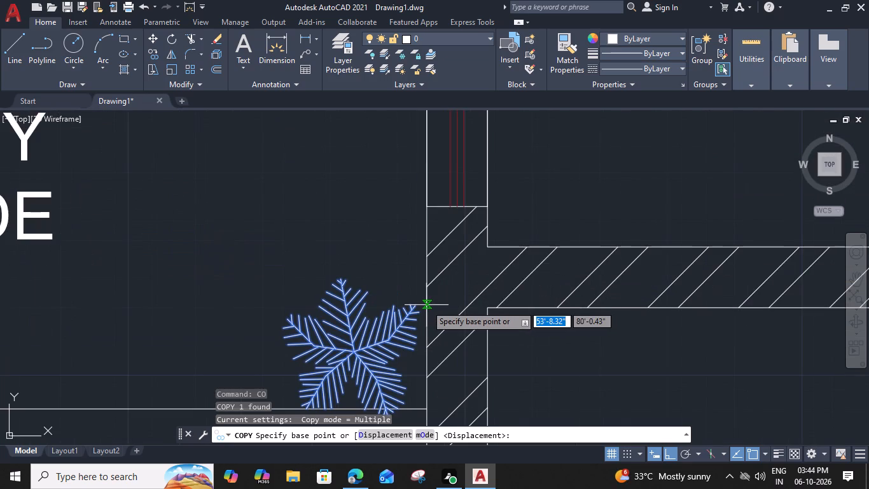
left_click(426, 305)
scroll(426, 305, "down", 3)
middle_click_drag(543, 316, 570, 330)
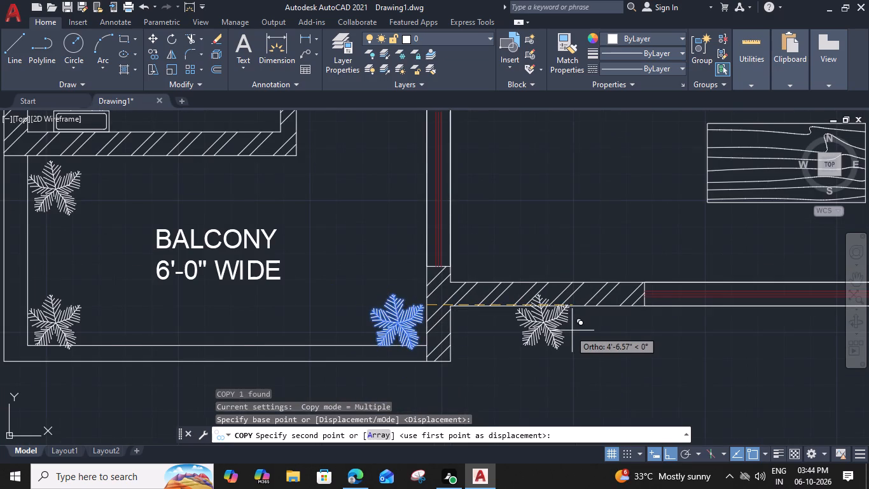
middle_click_drag(570, 330, 266, 288)
scroll(542, 308, "down", 3)
middle_click_drag(570, 313, 349, 282)
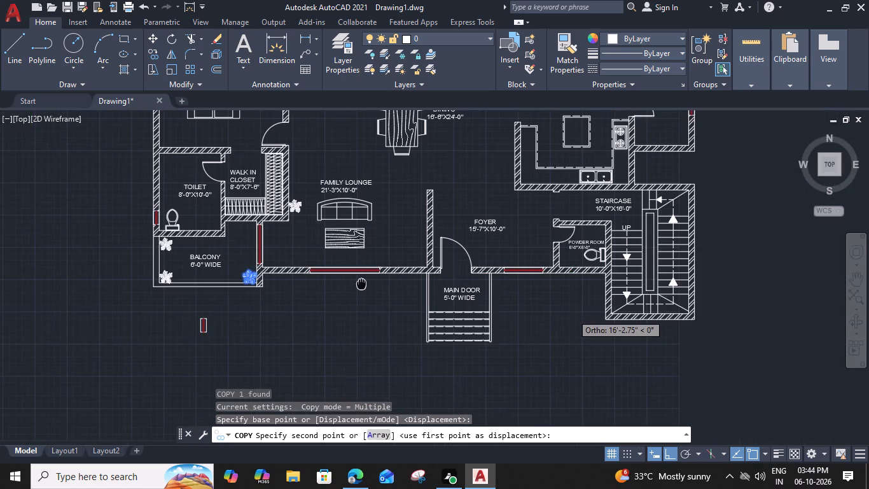
scroll(479, 286, "up", 2)
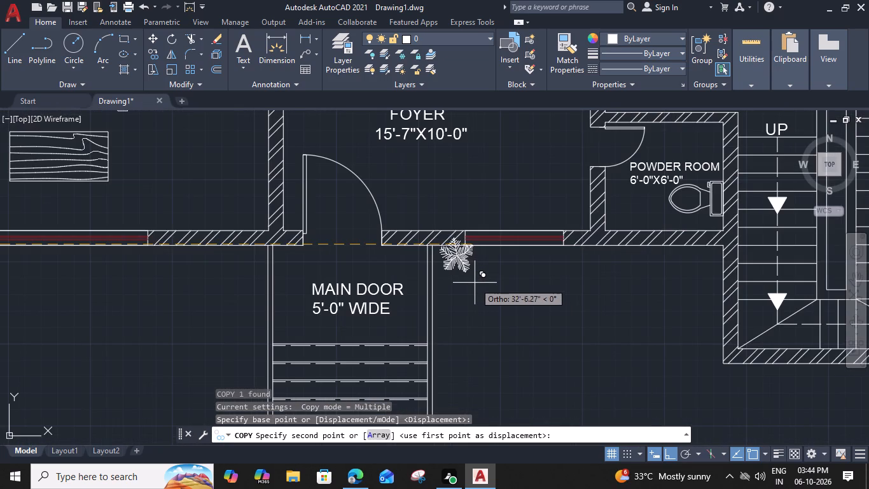
left_click(468, 286)
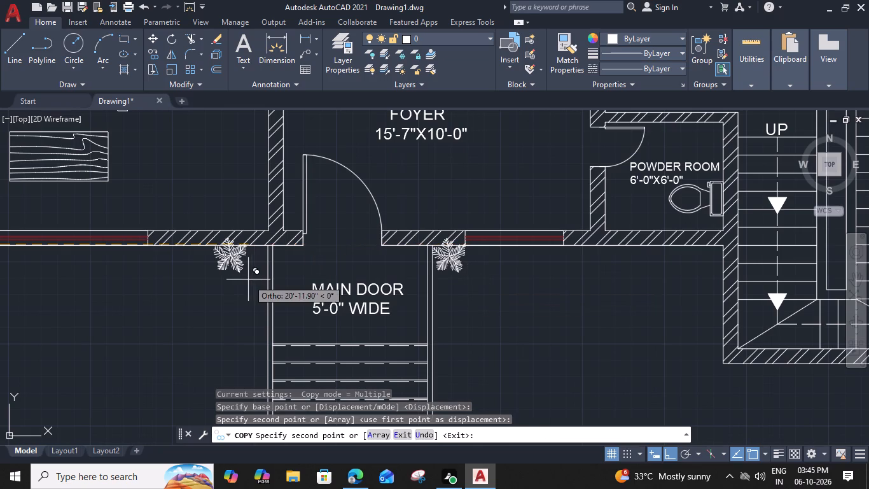
left_click(267, 278)
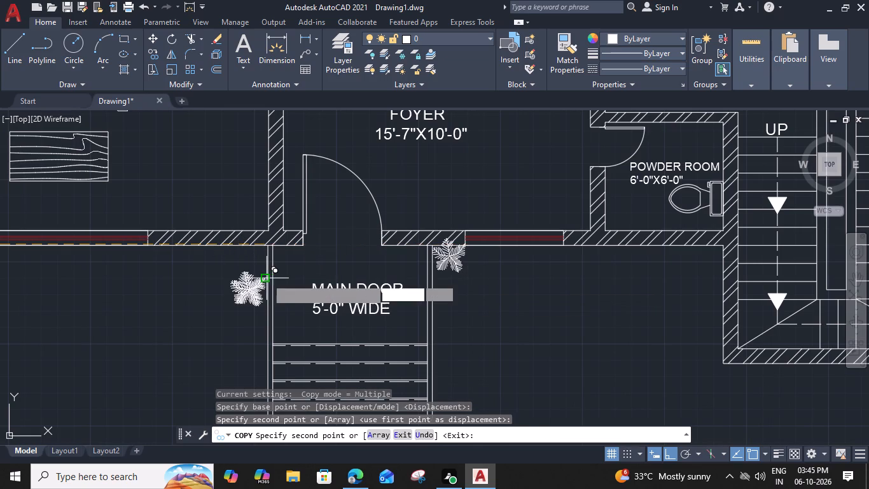
key("Escape")
Move the tree on the left side of the main door up until it meets the front wall.
scroll(258, 280, "up", 2)
middle_click_drag(259, 281, 381, 306)
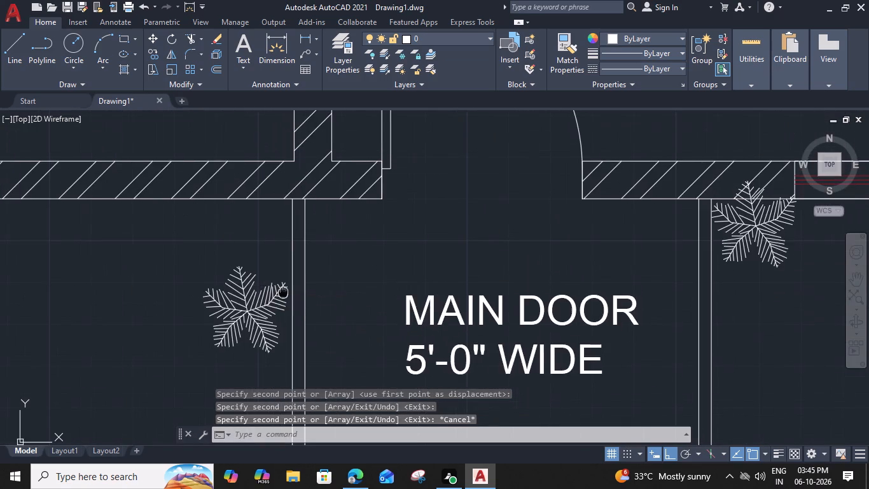
left_click(373, 311)
type("M")
key("space")
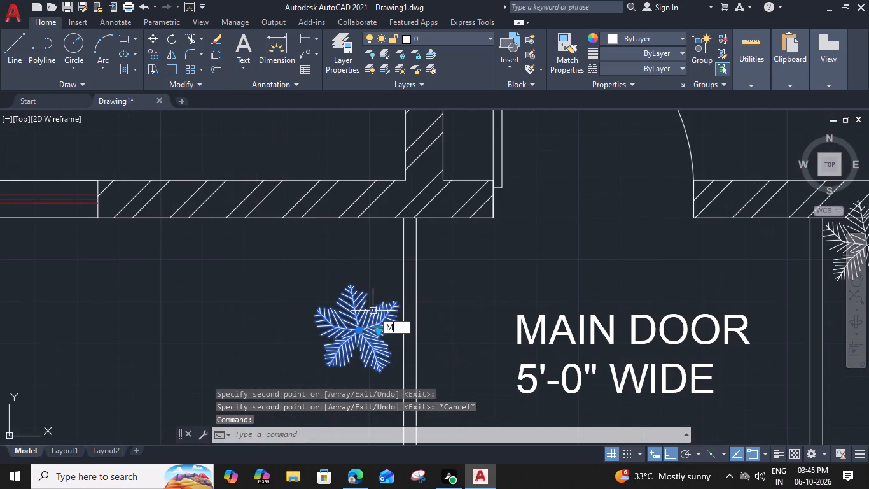
left_click(347, 283)
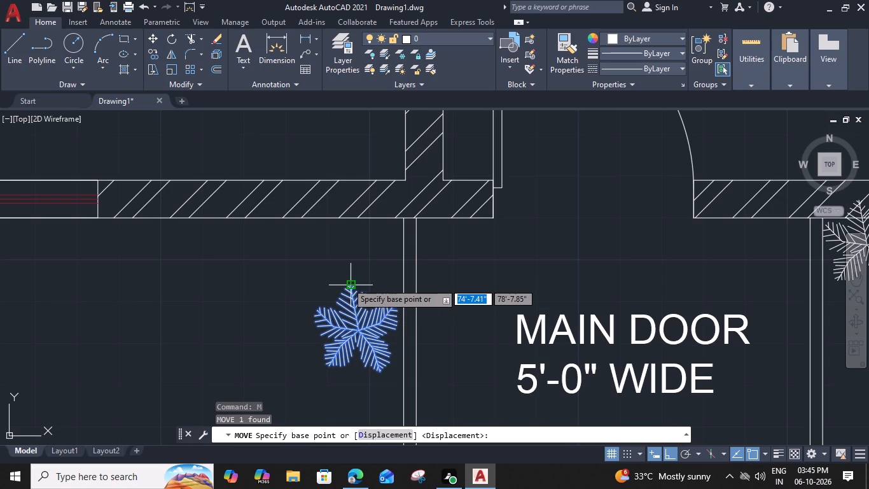
left_click(363, 223)
Move the tree on the right side of the main door down about 4.6 inches to clear the front wall.
scroll(571, 279, "down", 1)
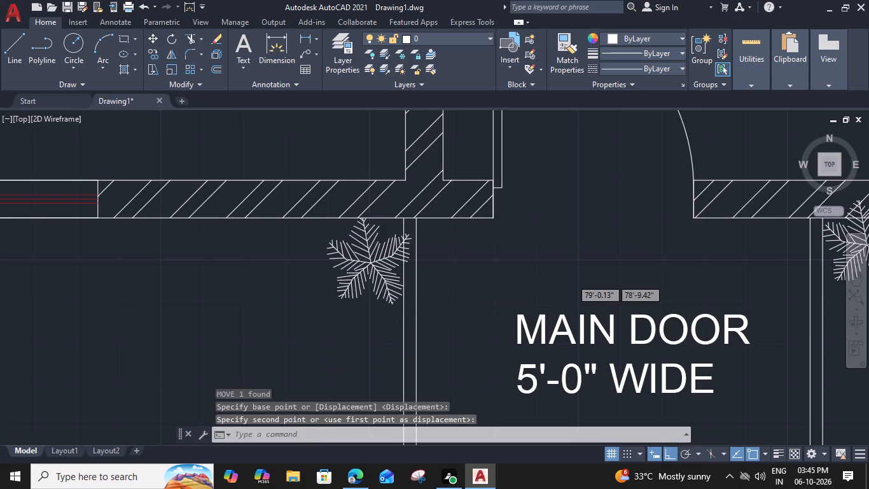
middle_click_drag(650, 276, 383, 268)
left_click(501, 265)
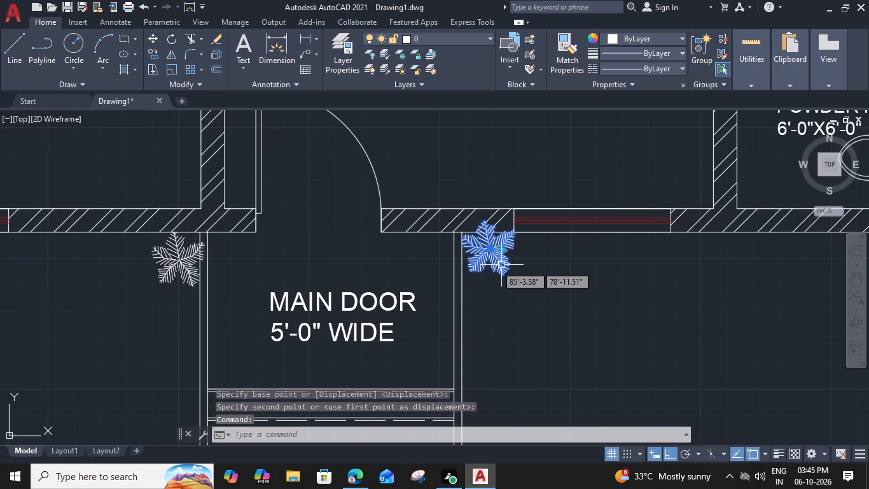
type("M")
key("space")
scroll(485, 266, "up", 1)
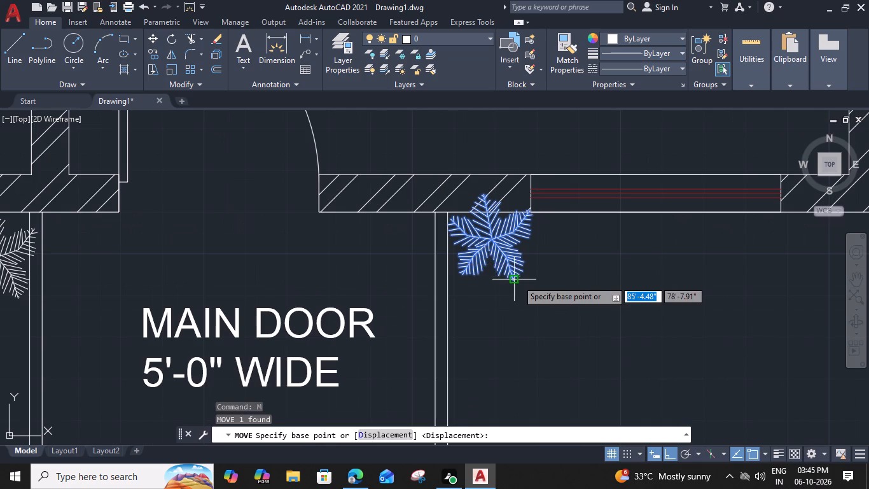
left_click(517, 280)
left_click(514, 299)
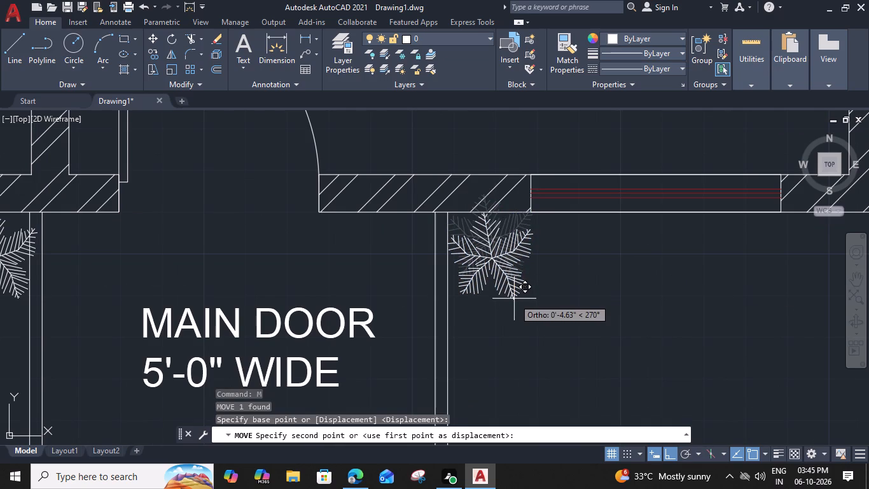
Move the tree on the left side of the main door slightly left so it clears the entrance steps' side line.
scroll(450, 305, "down", 2)
middle_click_drag(342, 300, 466, 299)
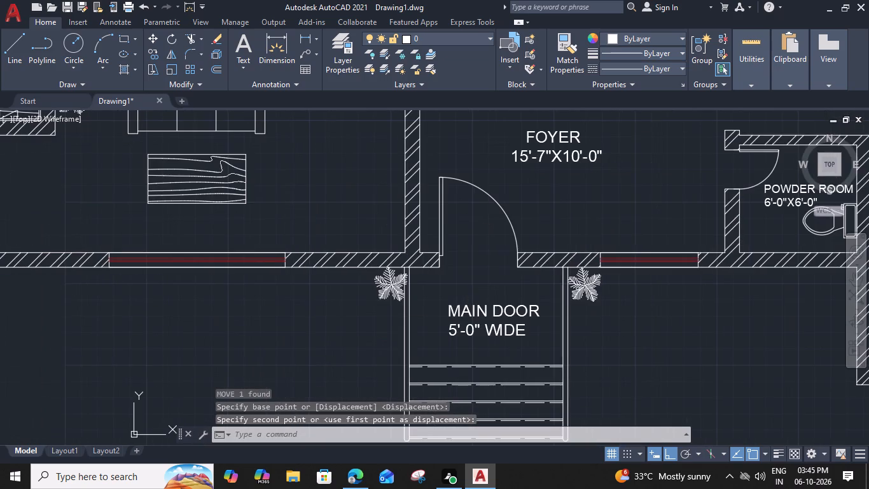
scroll(379, 293, "up", 2)
left_click(398, 278)
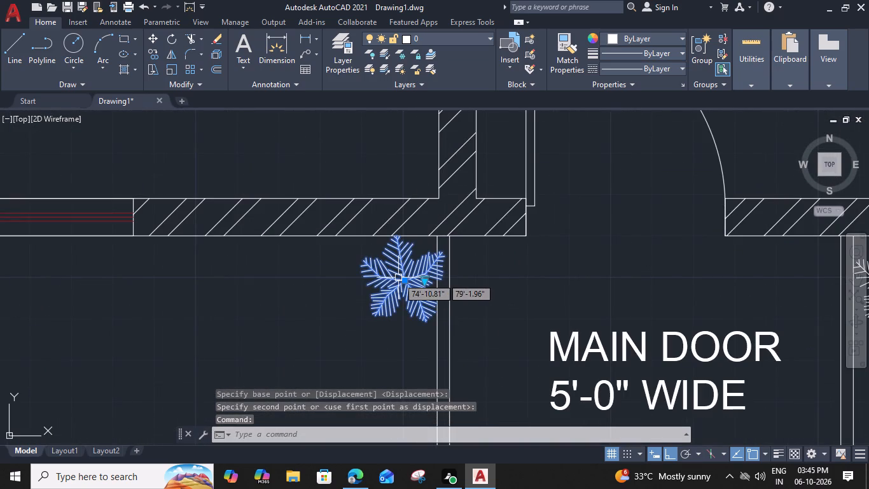
type("M")
key("space")
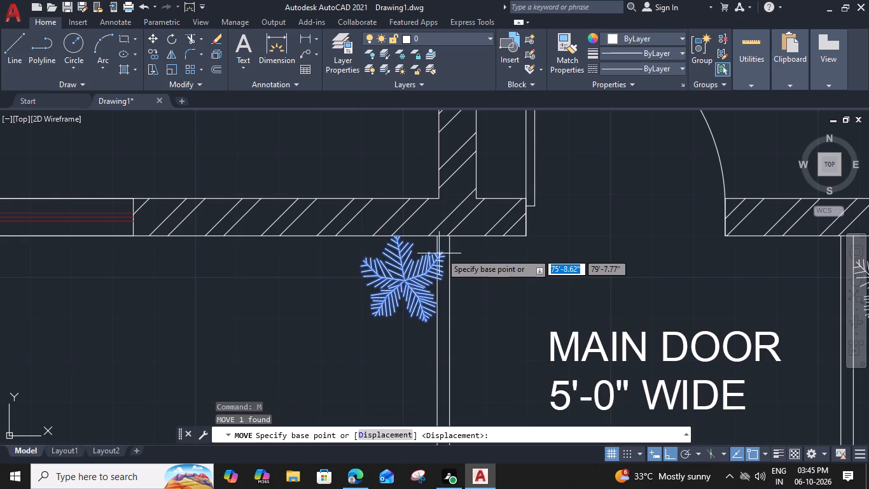
scroll(443, 251, "up", 1)
left_click(443, 251)
left_click(426, 253)
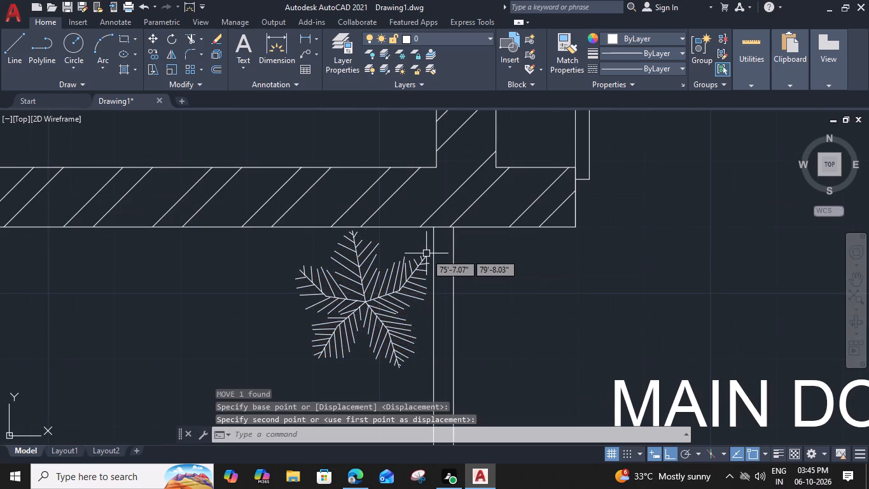
scroll(426, 253, "down", 2)
scroll(487, 276, "down", 3)
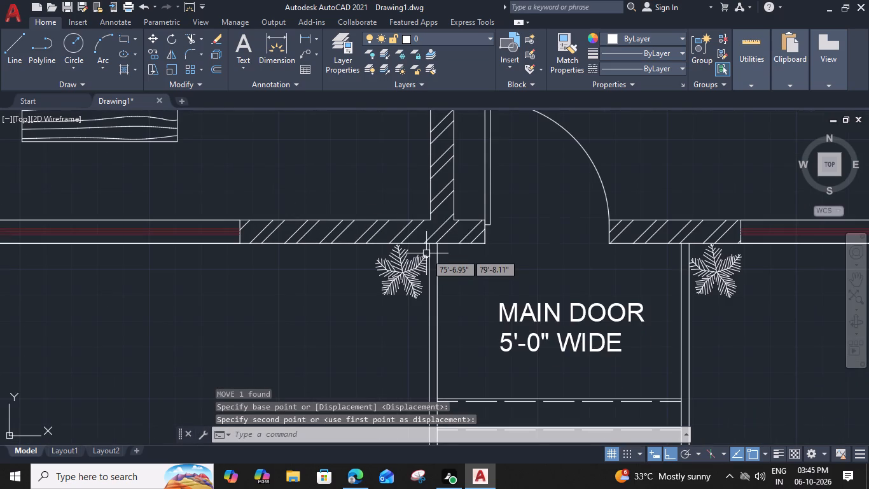
middle_click_drag(384, 325, 405, 315)
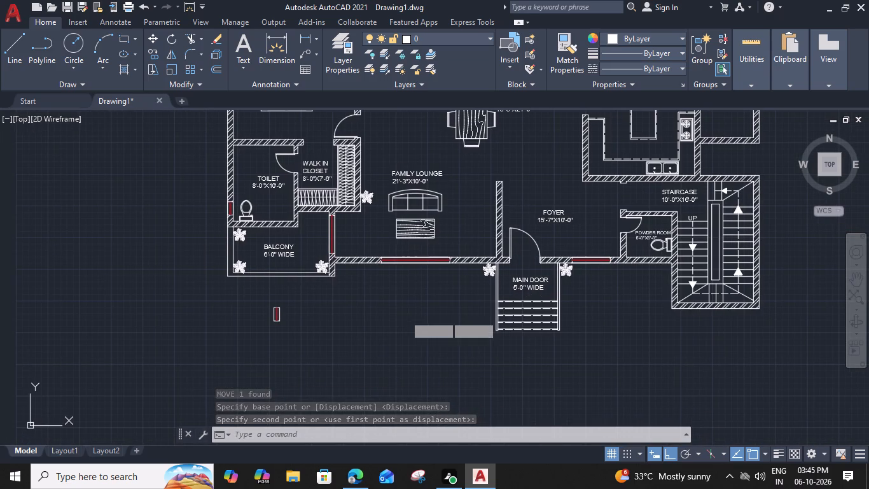
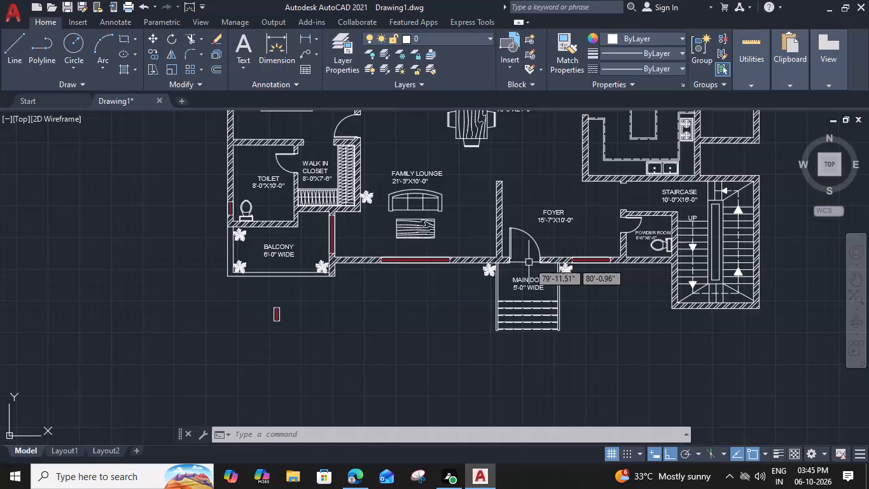
Draw a three-sided polygon inscribed in a circle at the main door opening, with one corner pointing up towards the foyer.
scroll(527, 264, "up", 2)
left_click(523, 264)
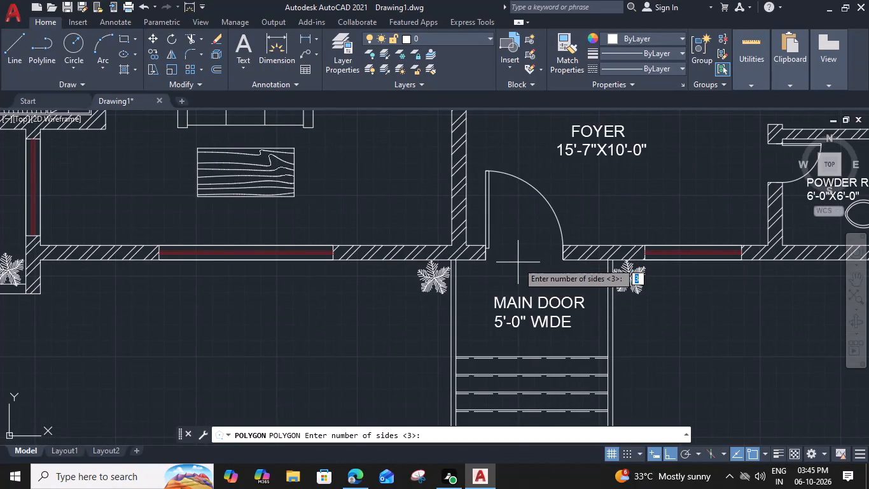
key("space")
left_click(518, 262)
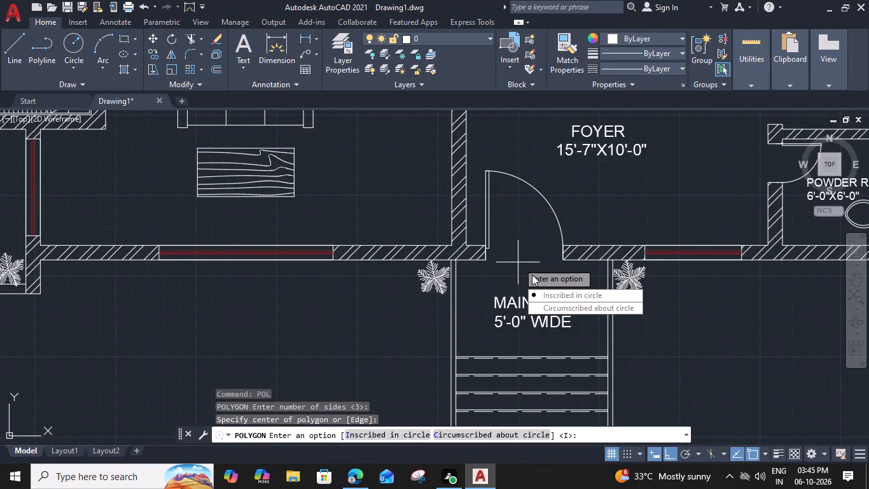
left_click_drag(546, 292, 517, 260)
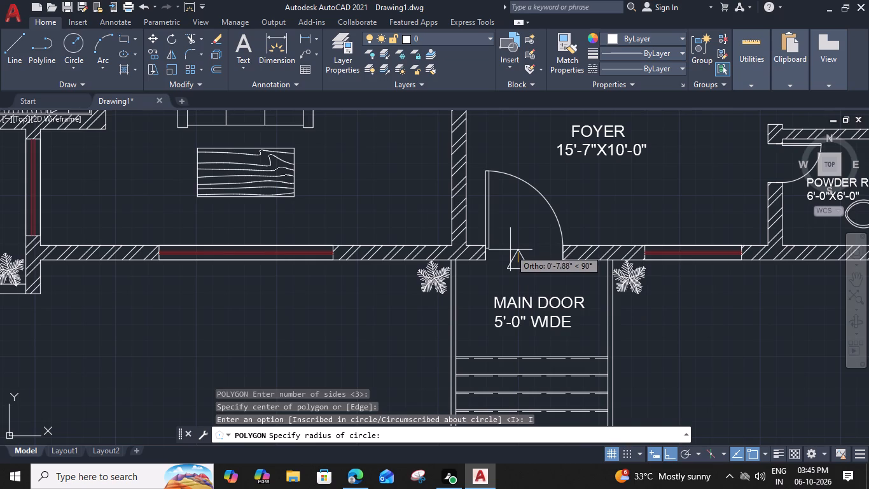
left_click(512, 242)
Move the triangle slightly to the right within the main door opening.
scroll(513, 280, "up", 1)
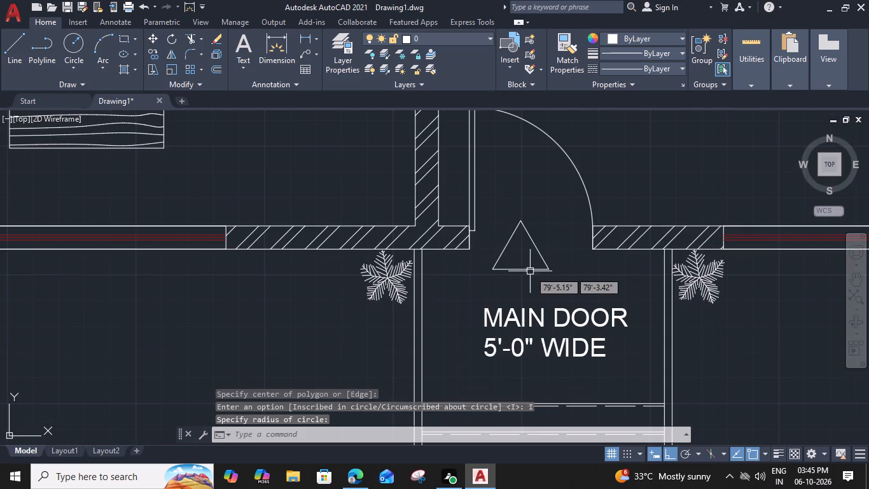
left_click(530, 271)
type("M")
key("space")
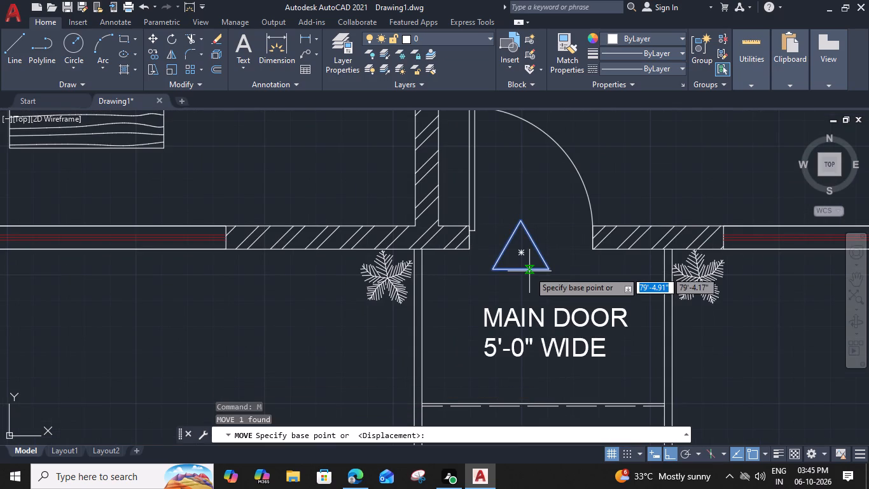
left_click(548, 271)
left_click(566, 274)
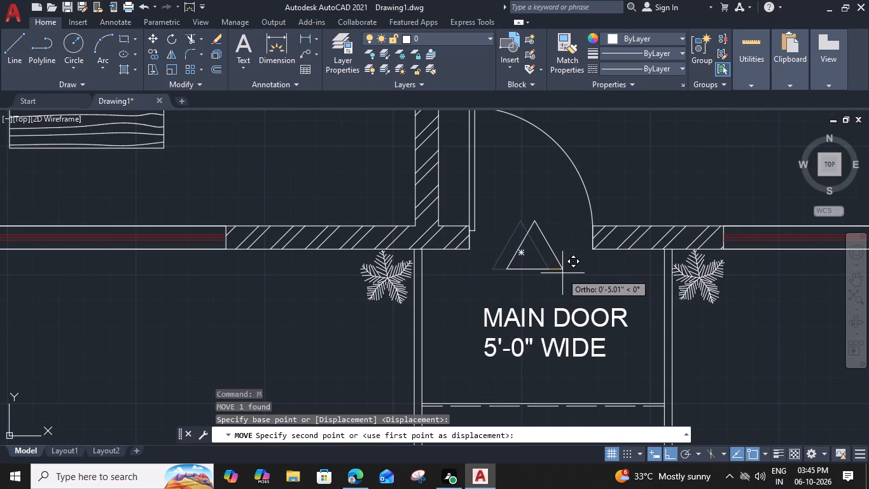
Draw a short vertical line straight down from the midpoint of the triangle's base as the arrow's stem centre line.
scroll(541, 277, "up", 1)
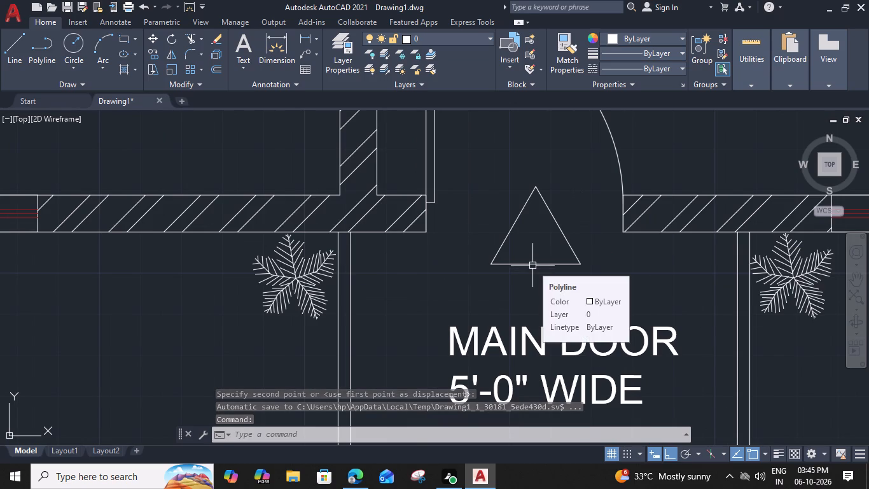
scroll(532, 266, "up", 1)
type("L")
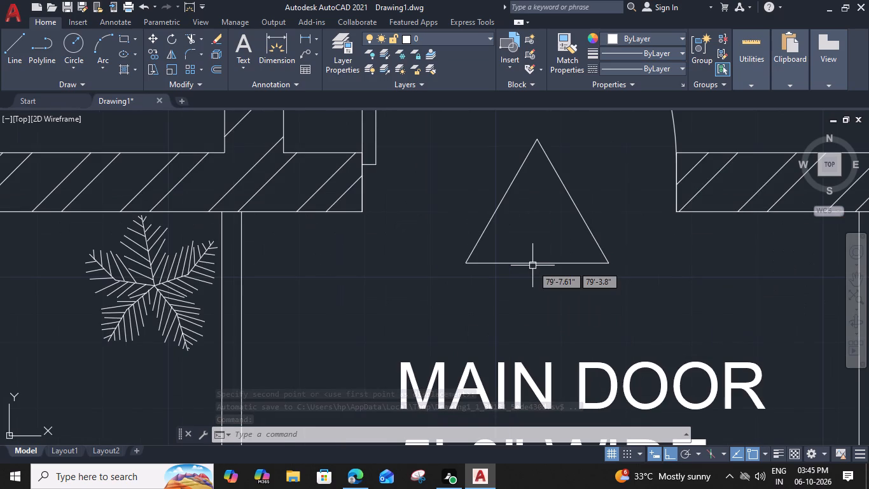
key("space")
left_click(537, 265)
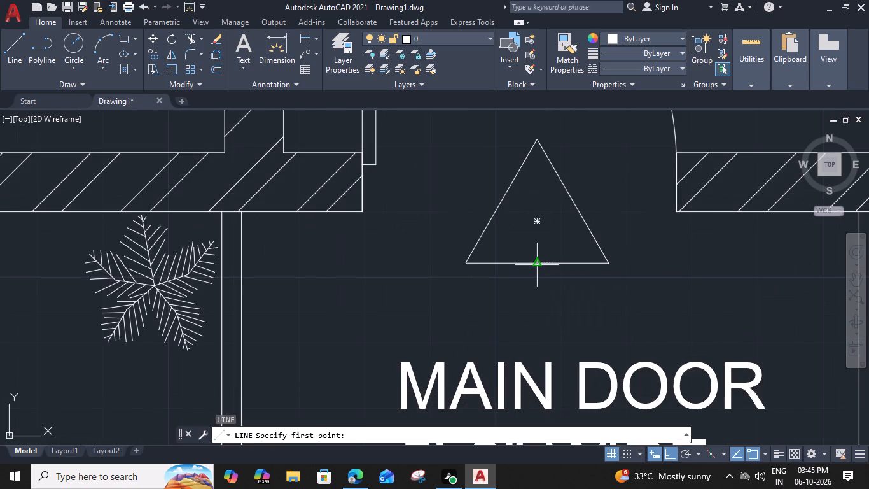
left_click(539, 310)
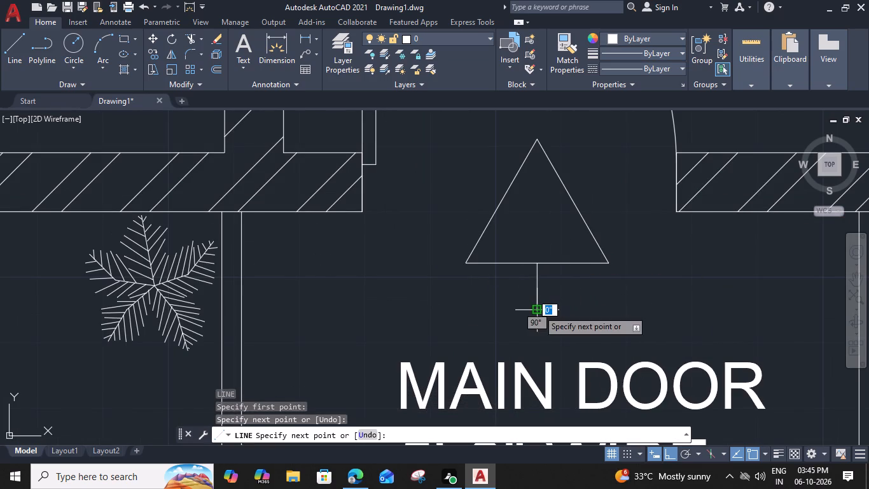
key("Escape")
Offset the stem's centre line 2" to each side.
left_click(538, 297)
type("O")
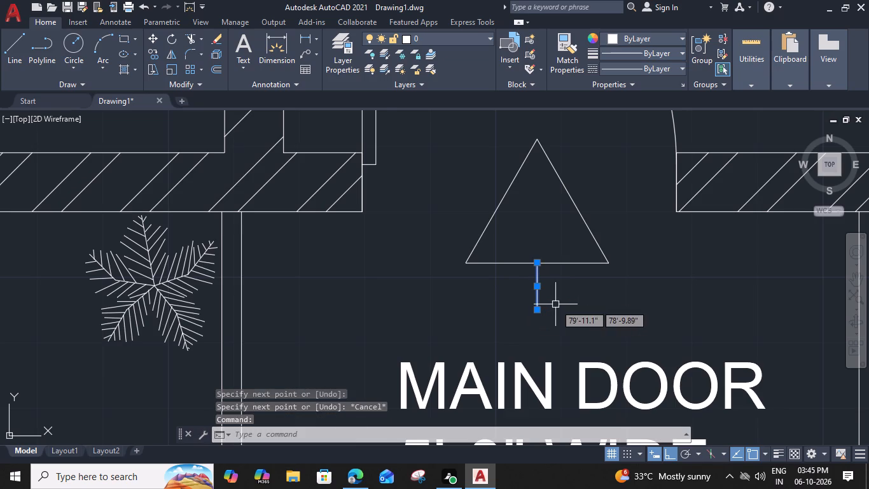
key("space")
key("2")
key("shift+quotedbl")
key("Return")
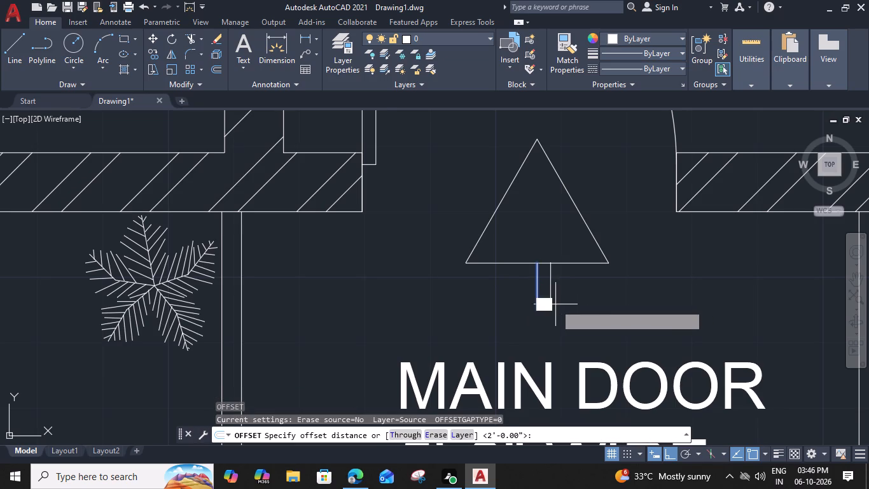
left_click(555, 304)
left_click(536, 288)
left_click(504, 290)
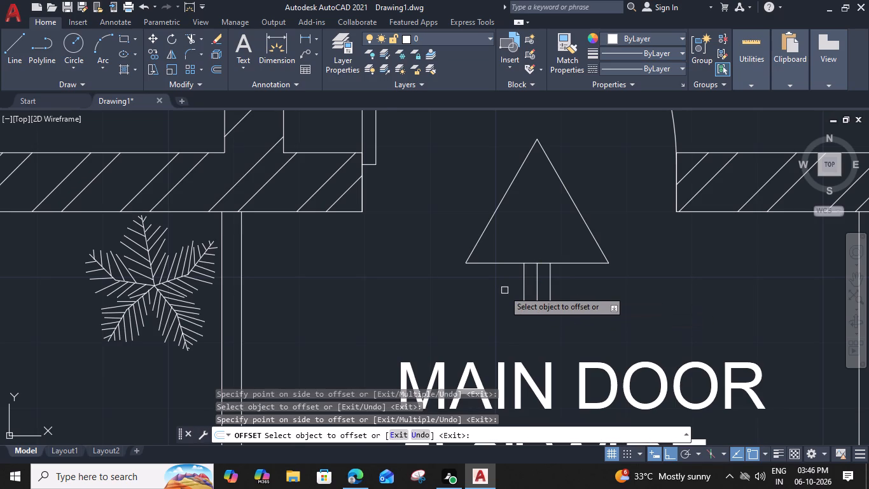
key("Escape")
Trim away the centre line between the two stem lines.
type("TR")
key("space")
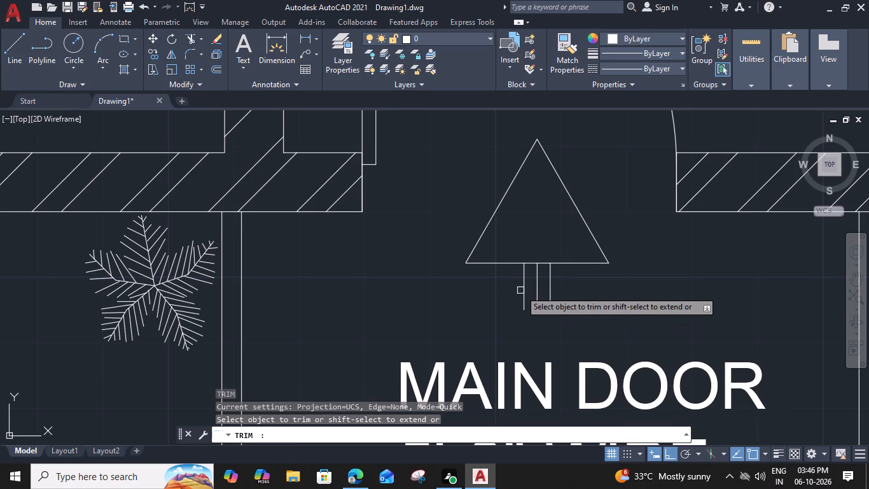
left_click(537, 287)
key("Escape")
Close the stem's lower end with a line and trim the triangle's base between the two stem lines.
type("L")
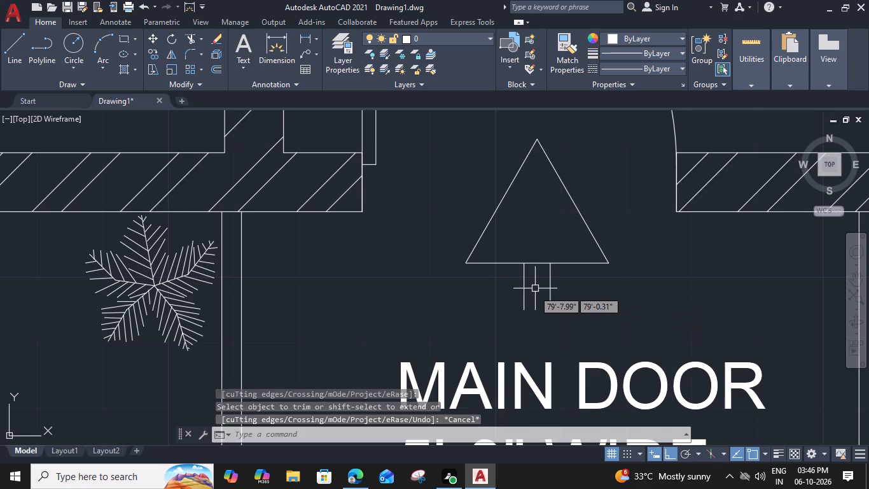
key("space")
left_click(523, 310)
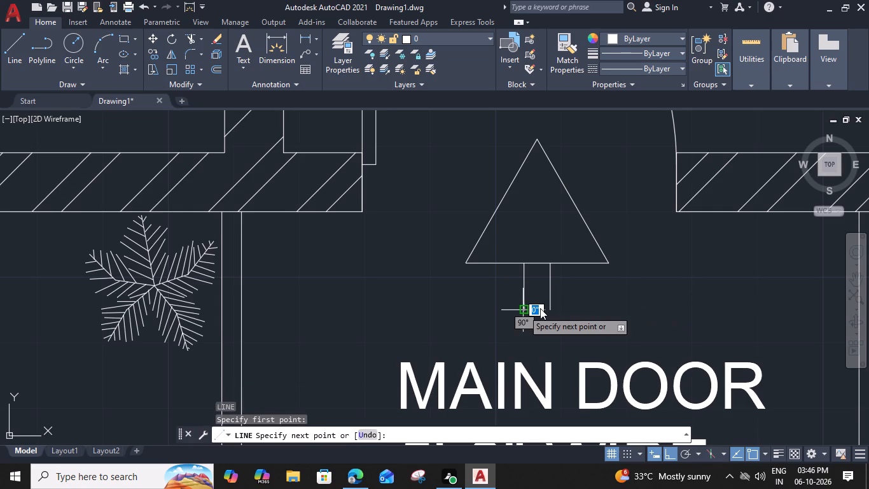
left_click(551, 309)
key("Escape")
type("TR")
key("space")
left_click(539, 263)
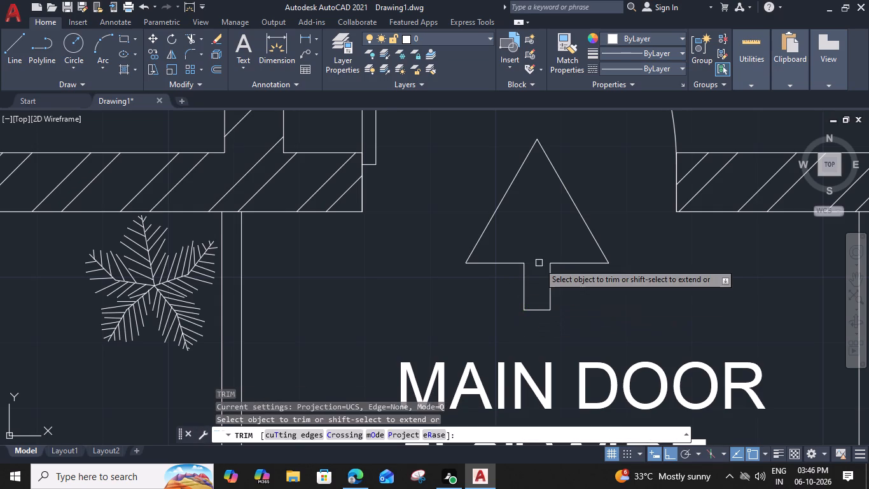
key("Escape")
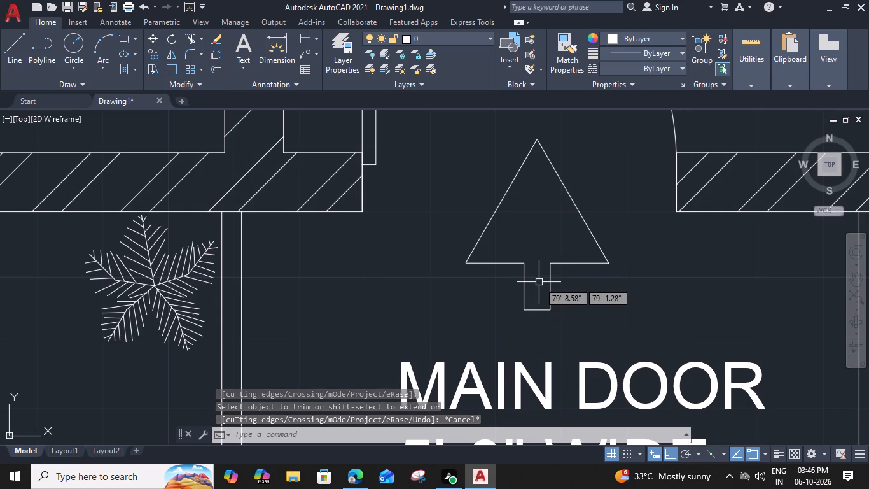
Fill the entrance arrow at the main door with a SOLID hatch.
type("H")
key("space")
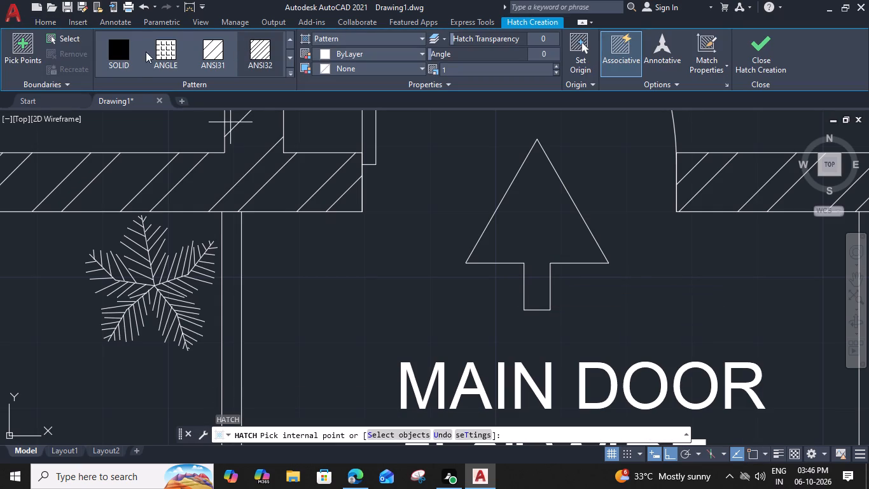
left_click(122, 54)
left_click(525, 225)
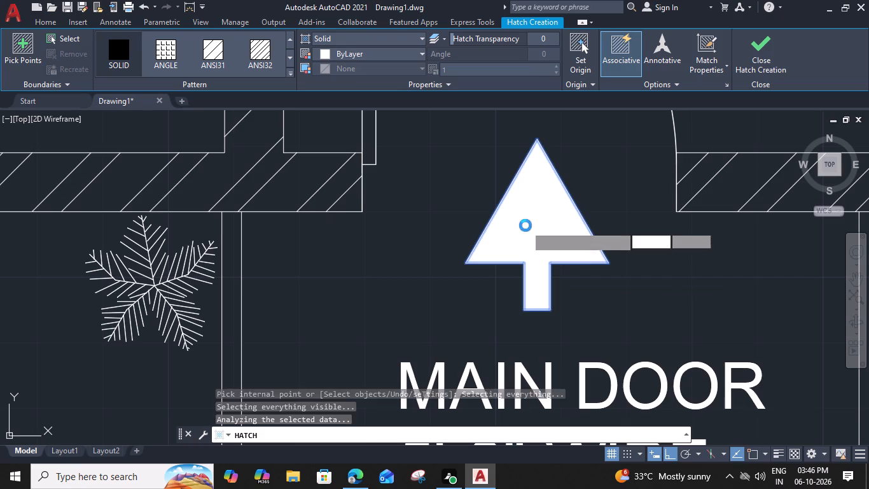
left_click(768, 44)
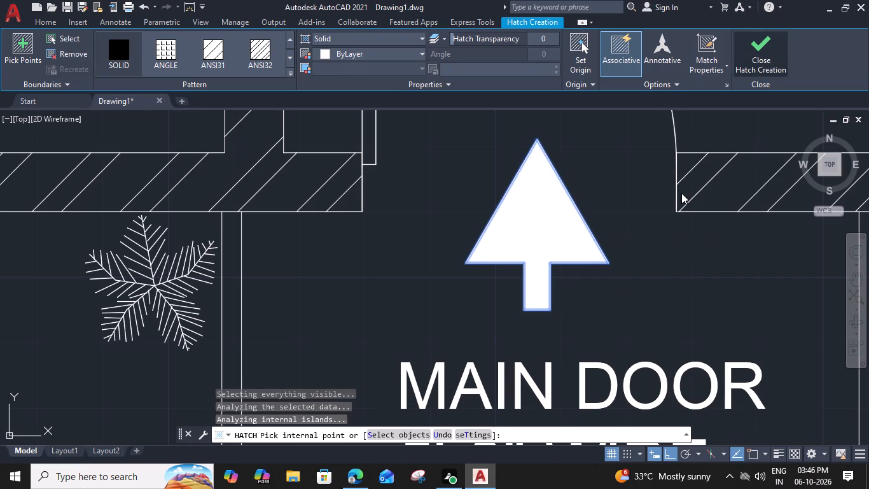
Delete the diagonal wall hatch shared by the Toilet-2 walls, Bedroom 3, the kitchen and the staircase.
scroll(559, 257, "down", 2)
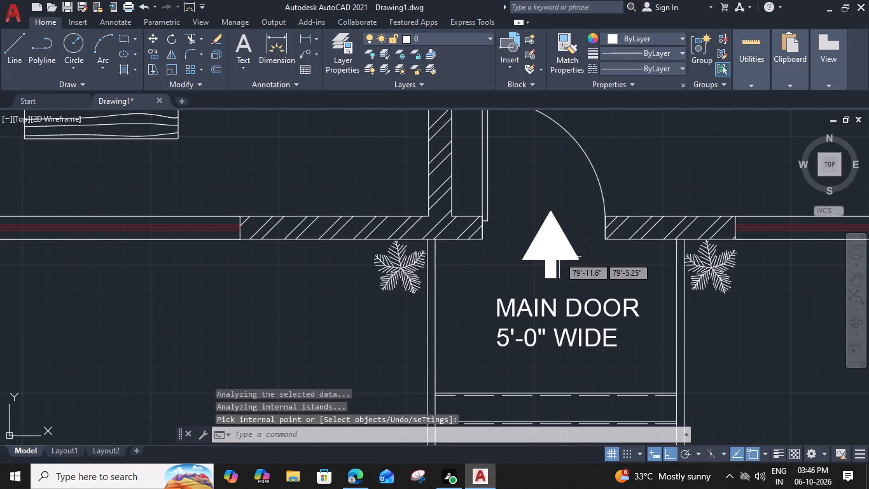
scroll(560, 260, "down", 3)
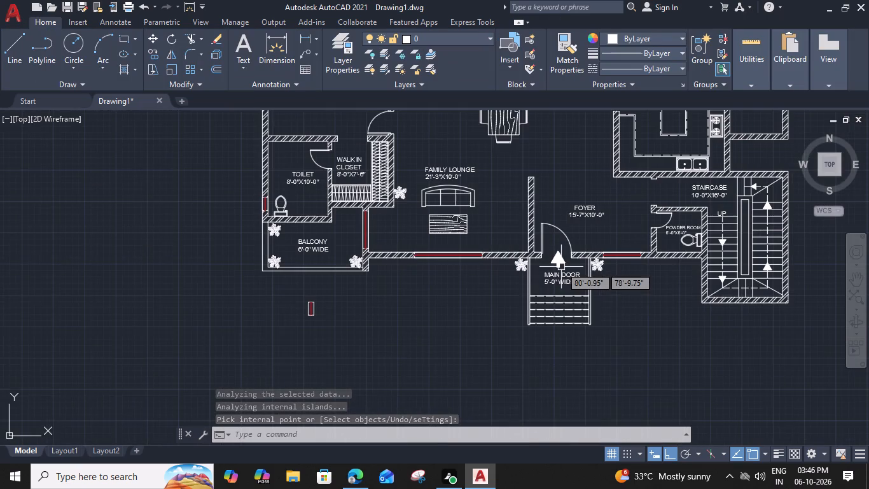
middle_click_drag(561, 267, 582, 297)
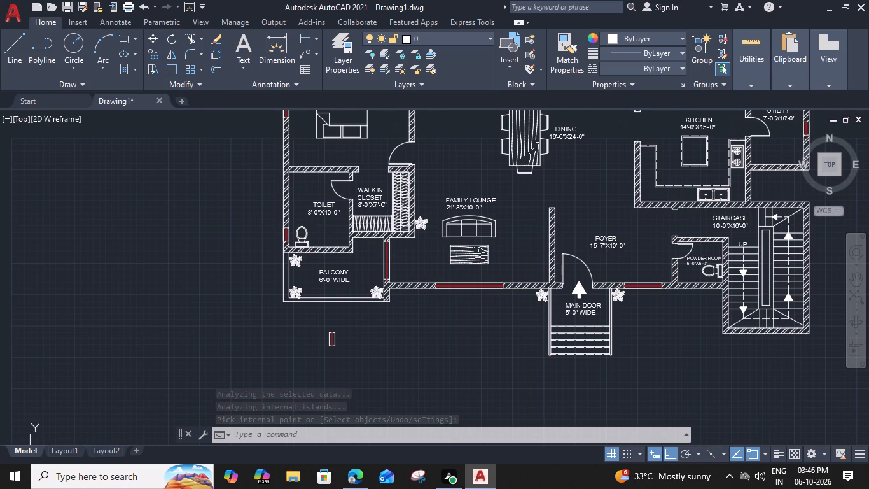
middle_click_drag(471, 324, 470, 324)
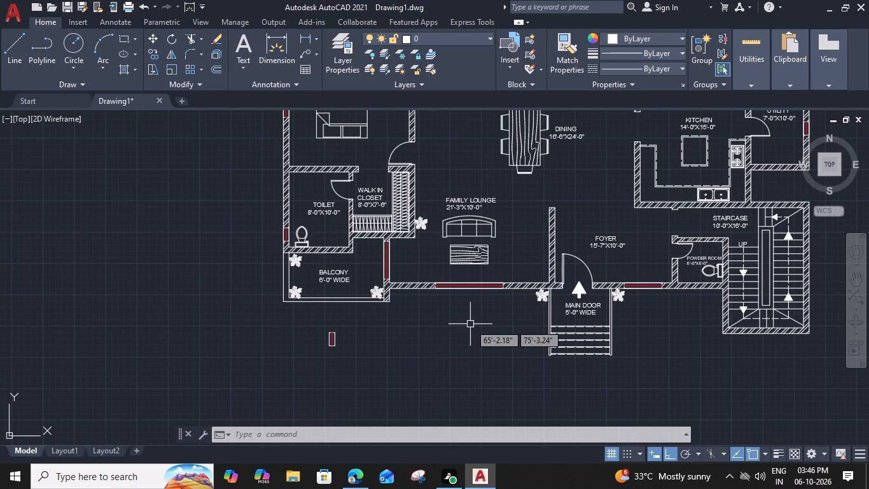
middle_click_drag(470, 324, 441, 442)
middle_click_drag(507, 237, 500, 336)
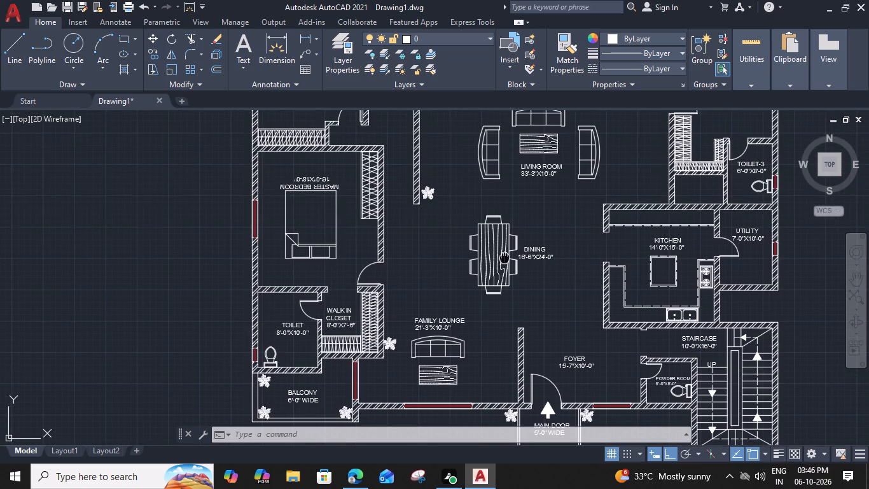
middle_click_drag(500, 336, 497, 389)
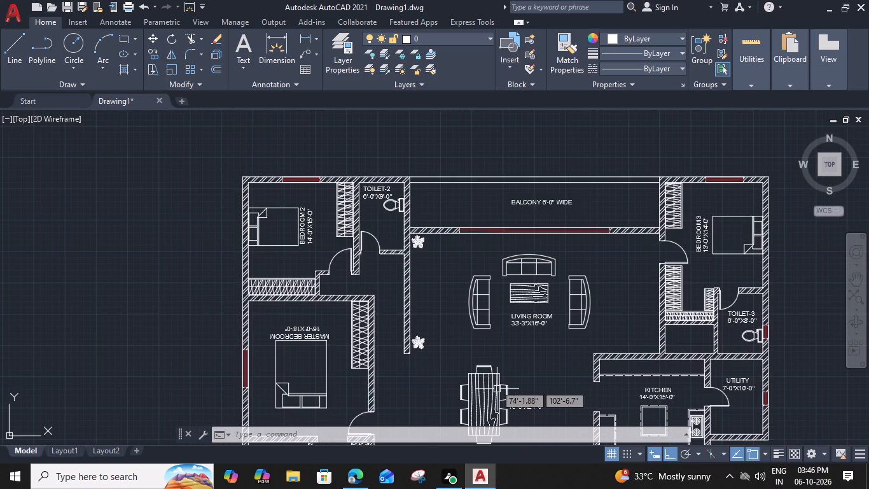
scroll(378, 178, "up", 1)
left_click(378, 181)
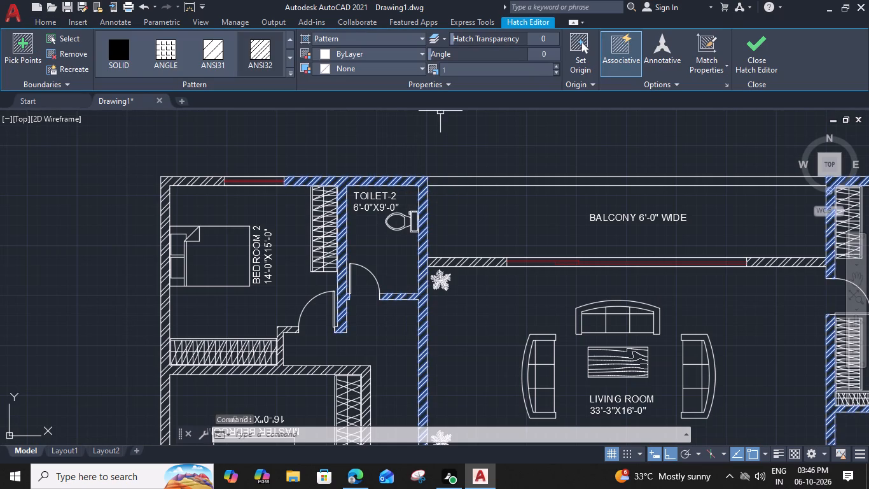
key("Delete")
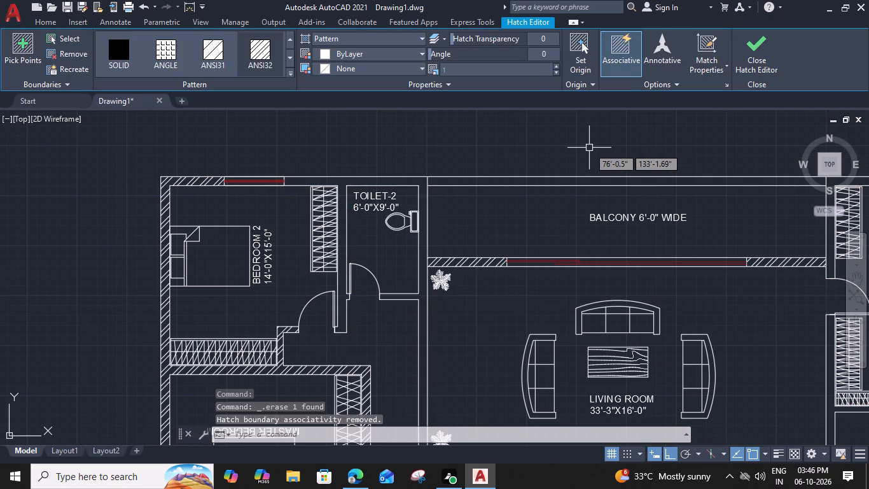
Rotate the spare vertical window below the balcony about its upper-right corner so that it lies horizontally.
scroll(347, 288, "down", 1)
middle_click_drag(347, 290, 413, 76)
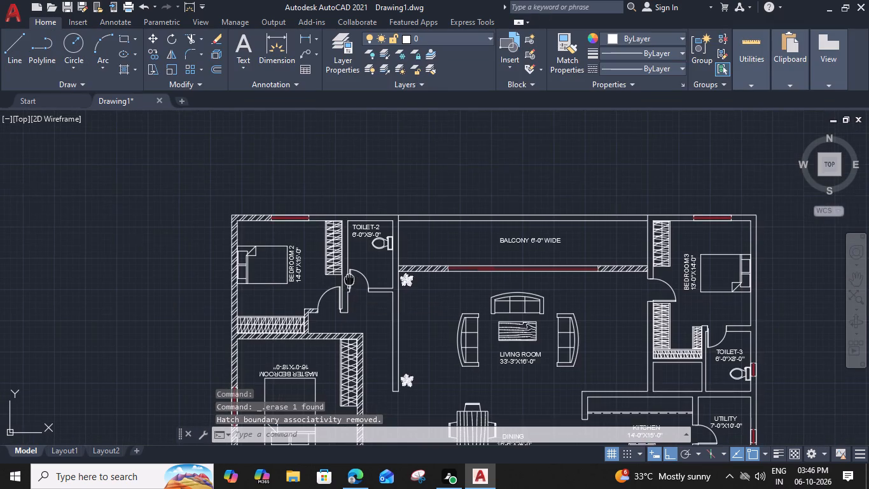
middle_click_drag(394, 259, 412, 132)
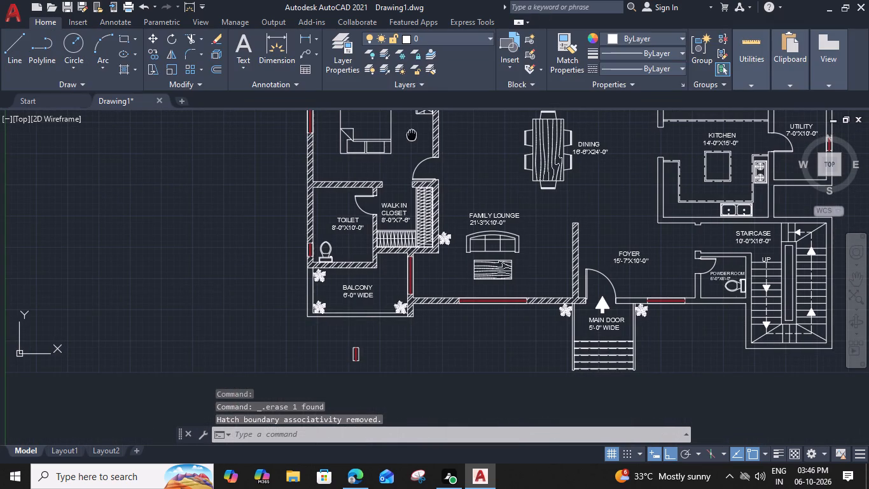
scroll(370, 306, "up", 1)
left_click(371, 293)
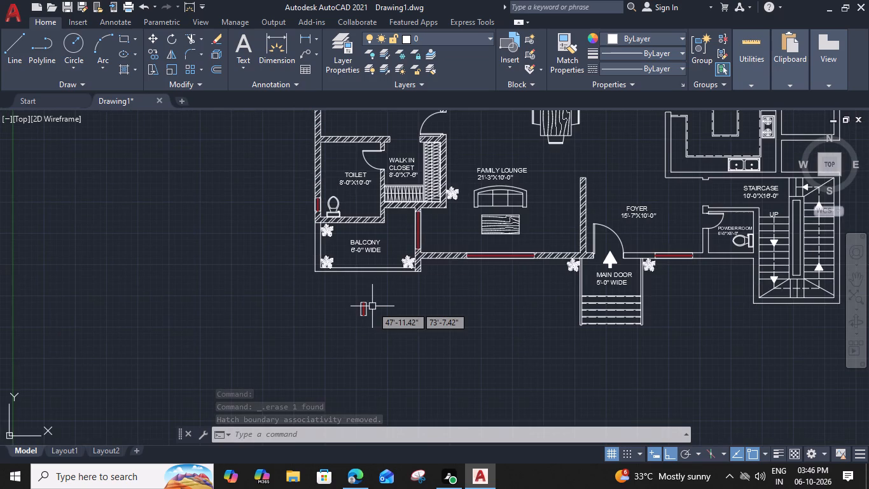
left_click(352, 350)
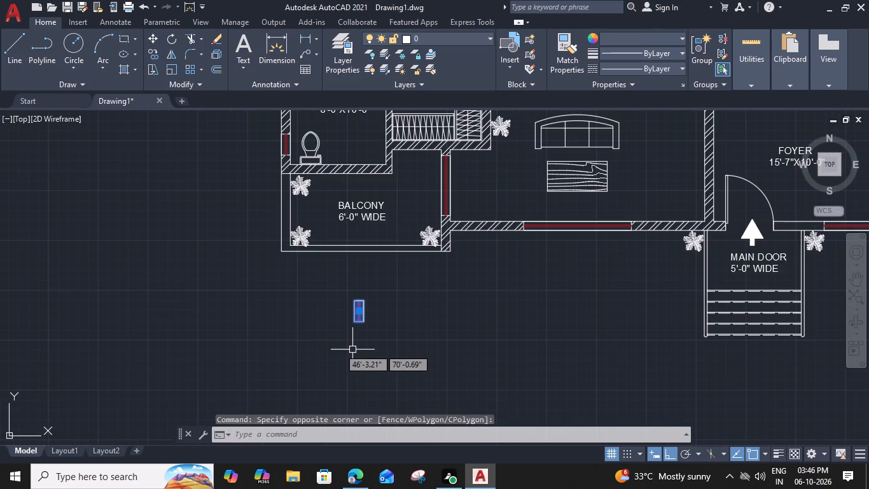
type("RO")
key("space")
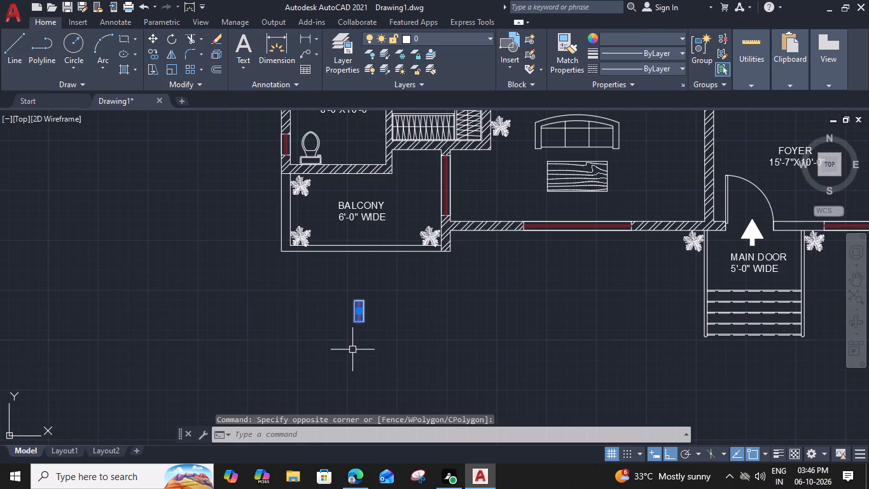
scroll(360, 296, "up", 3)
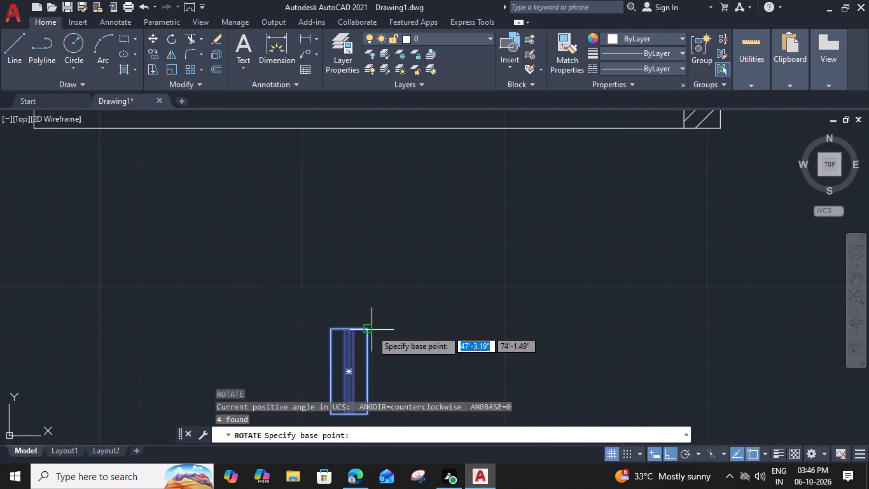
left_click(366, 329)
scroll(367, 350, "up", 3)
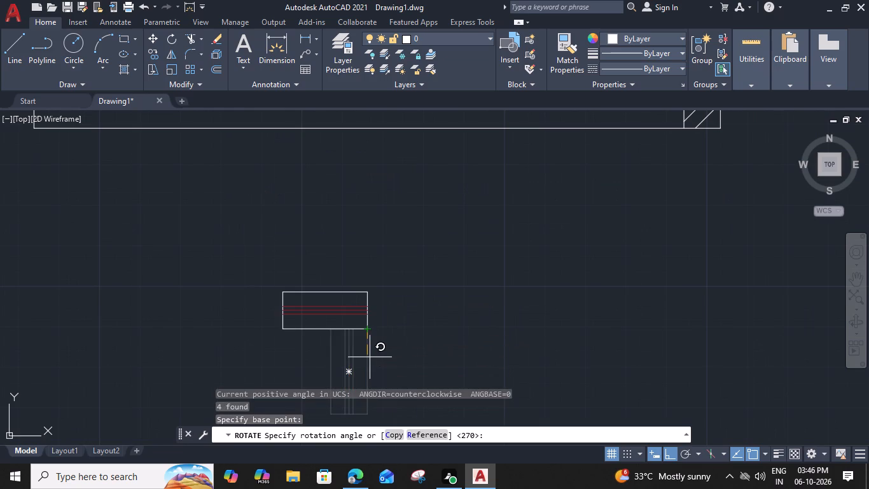
left_click(364, 350)
Move the rotated window by its lower edge midpoint into Toilet-2's outer wall, centred above the room.
scroll(364, 350, "down", 2)
left_click(308, 320)
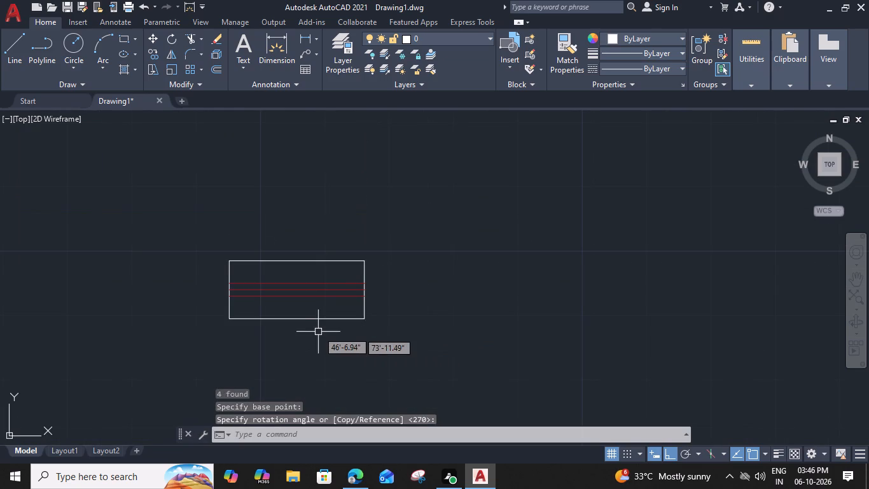
type("M")
key("space")
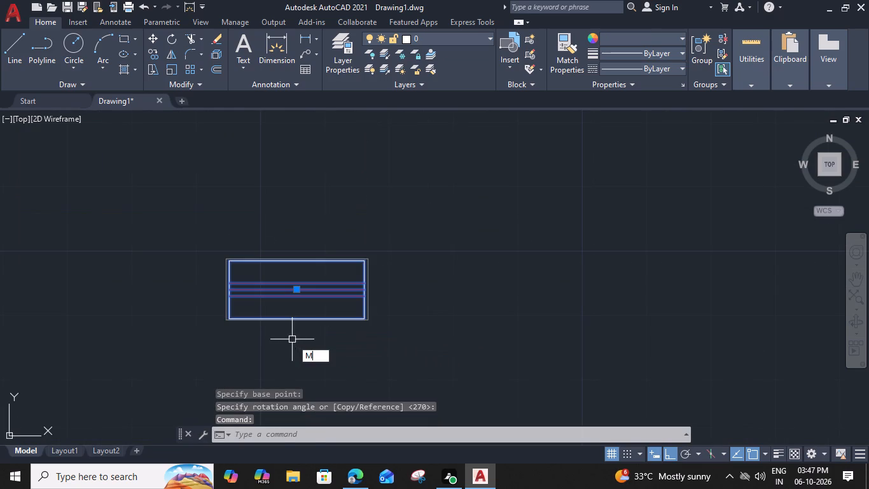
left_click(298, 318)
scroll(299, 318, "down", 4)
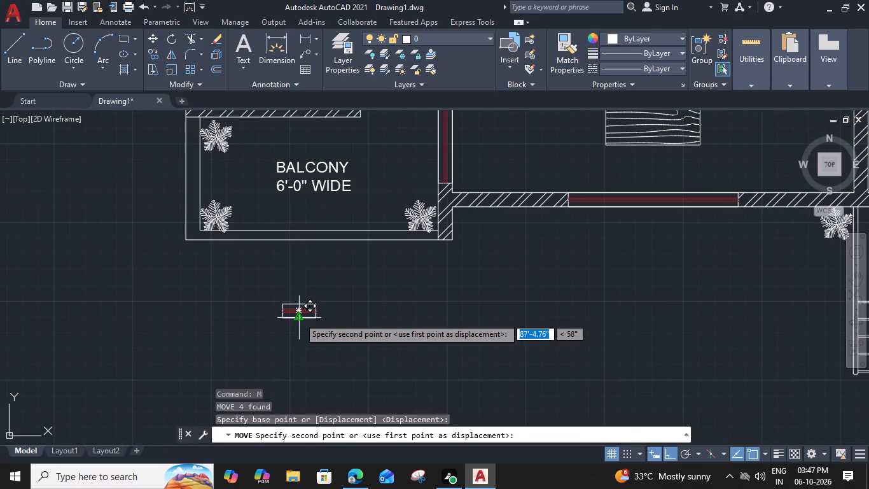
middle_click_drag(351, 167, 324, 465)
scroll(356, 261, "down", 3)
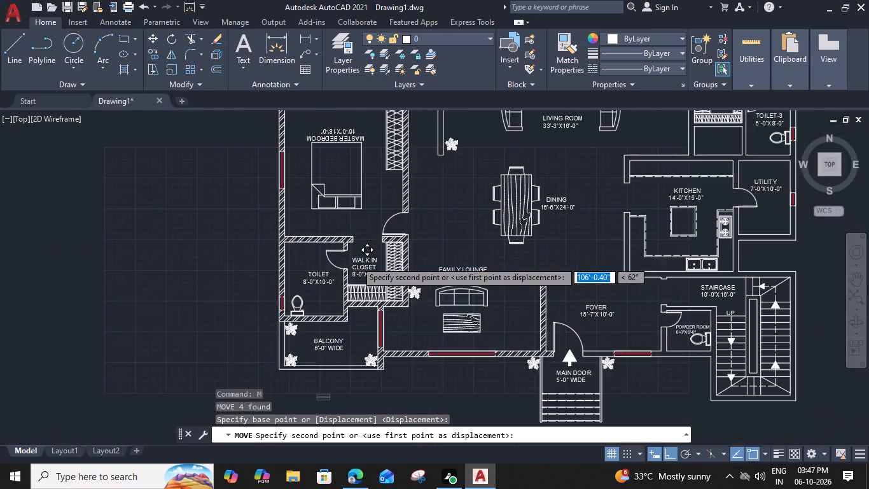
middle_click_drag(362, 244, 329, 371)
scroll(373, 206, "up", 2)
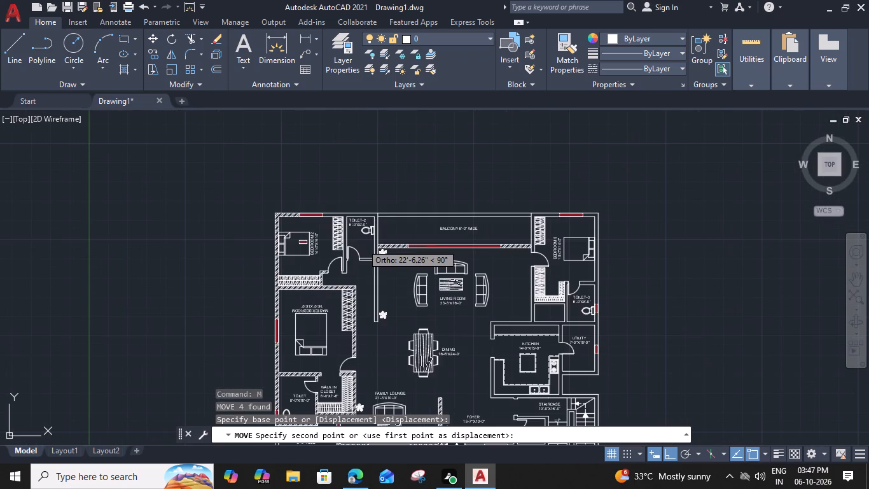
scroll(373, 208, "up", 4)
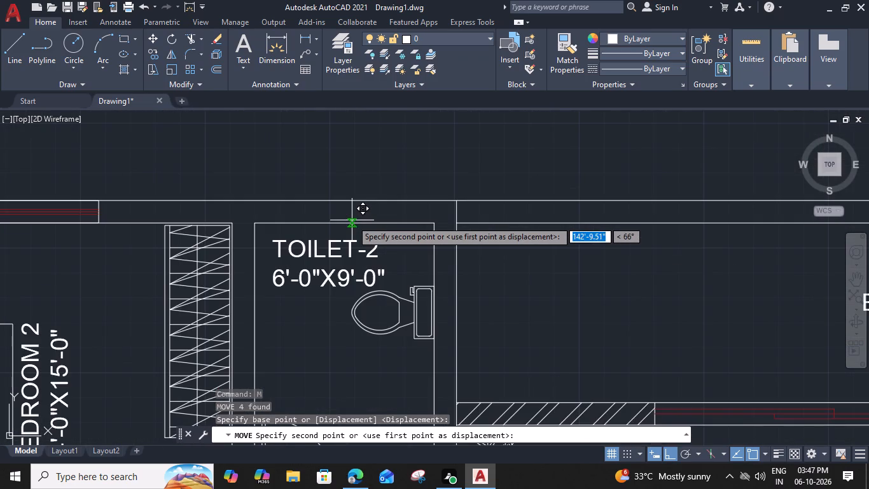
left_click(345, 225)
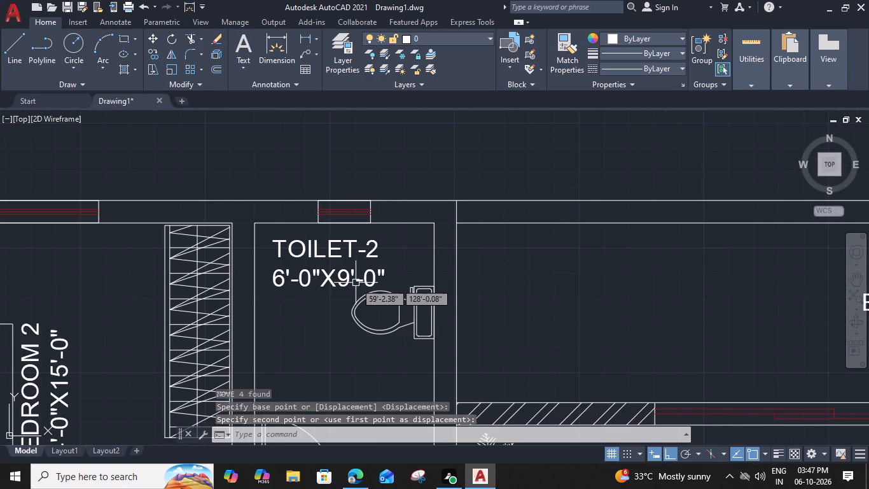
Start a hatch of type Pattern with diagonal lines and fill the wall between Bedroom 2 and Toilet-2.
type("H")
key("space")
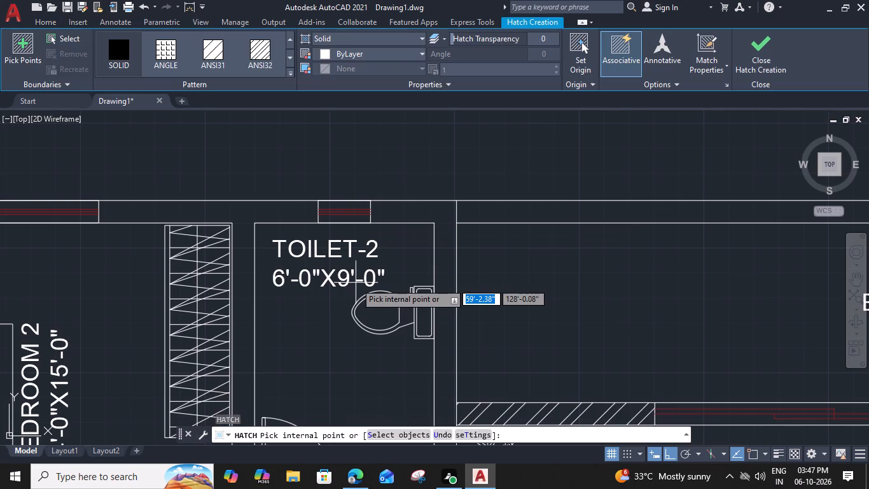
left_click(365, 38)
left_click(356, 78)
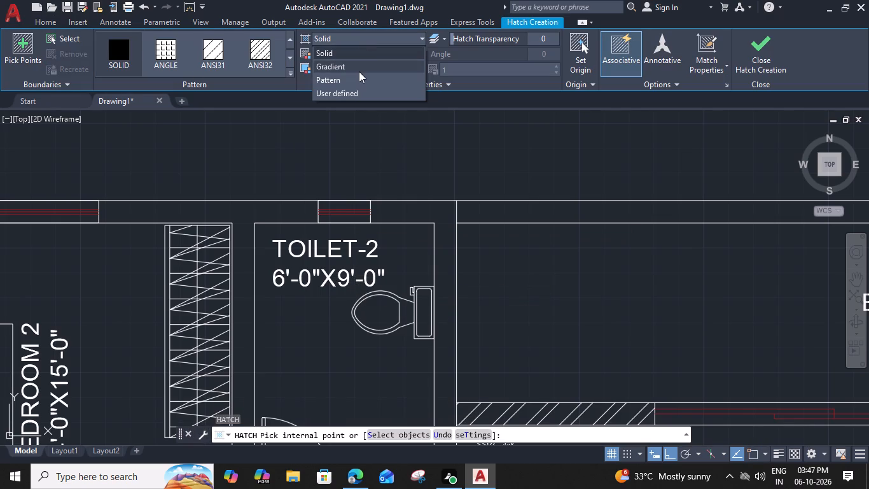
left_click(417, 213)
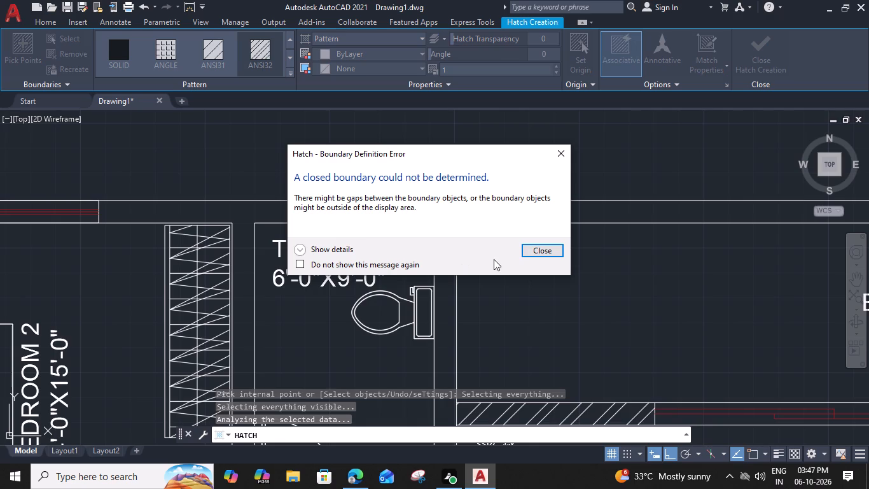
left_click(528, 251)
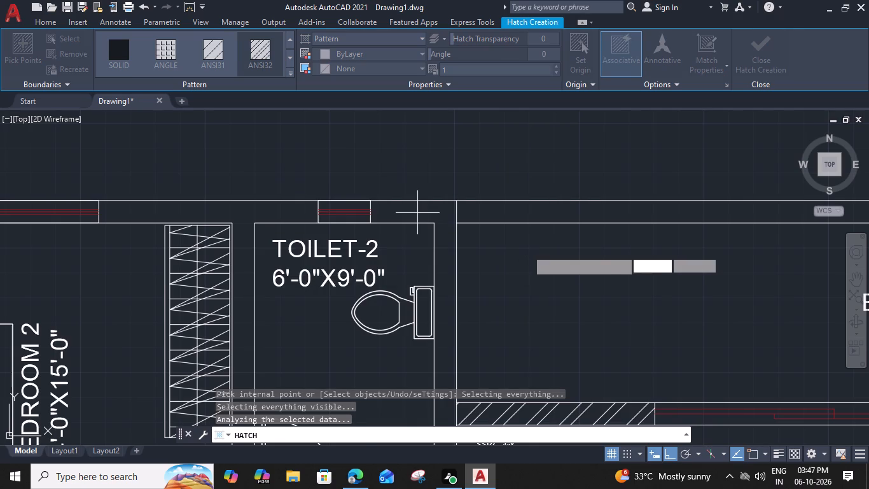
left_click(261, 215)
scroll(261, 215, "down", 1)
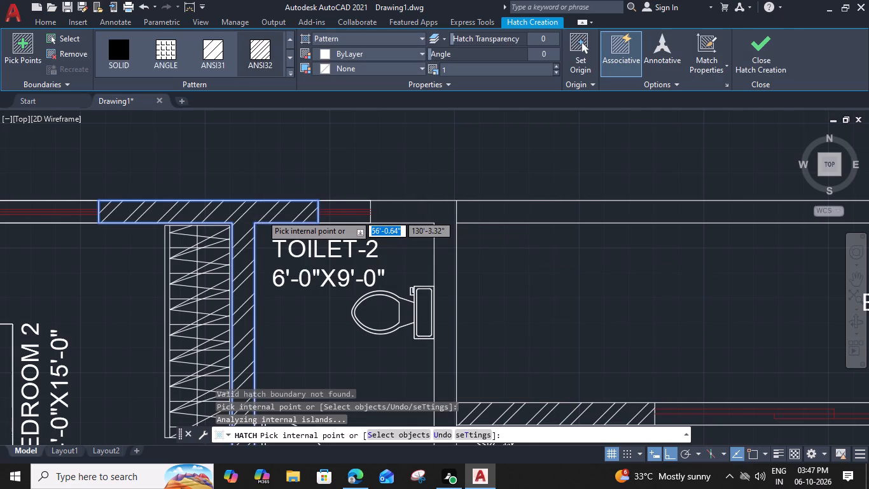
Extend the diagonal hatch to the walls of Bedroom 3, Toilet-3 and the upper kitchen, and between Toilet-2 and the living room.
scroll(358, 286, "down", 1)
middle_click_drag(361, 274, 358, 154)
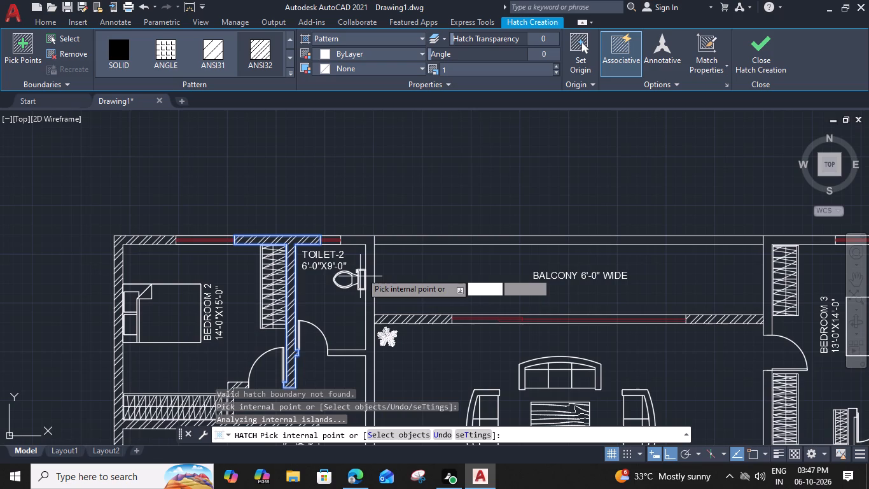
middle_click_drag(358, 154, 358, 150)
middle_click_drag(502, 195, 382, 204)
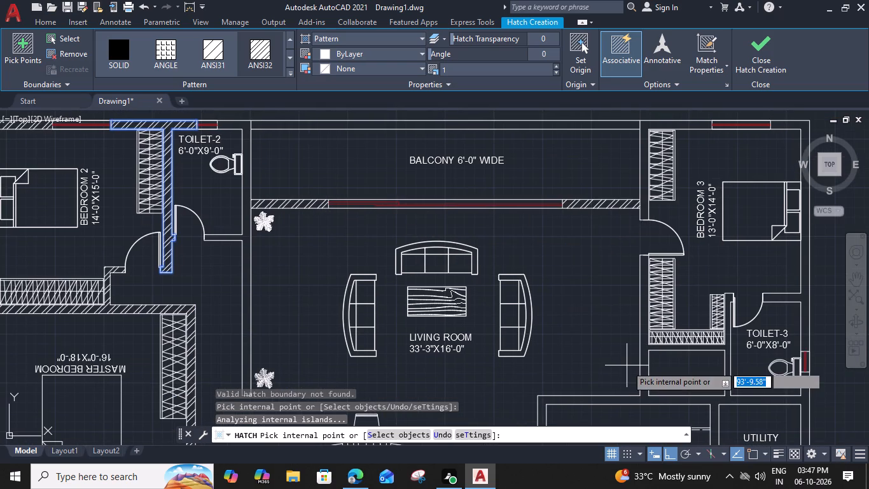
left_click(644, 397)
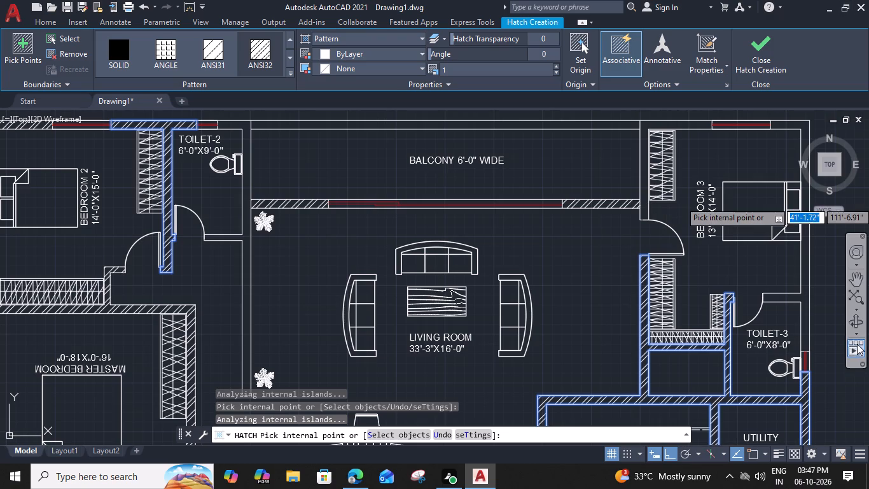
left_click(805, 299)
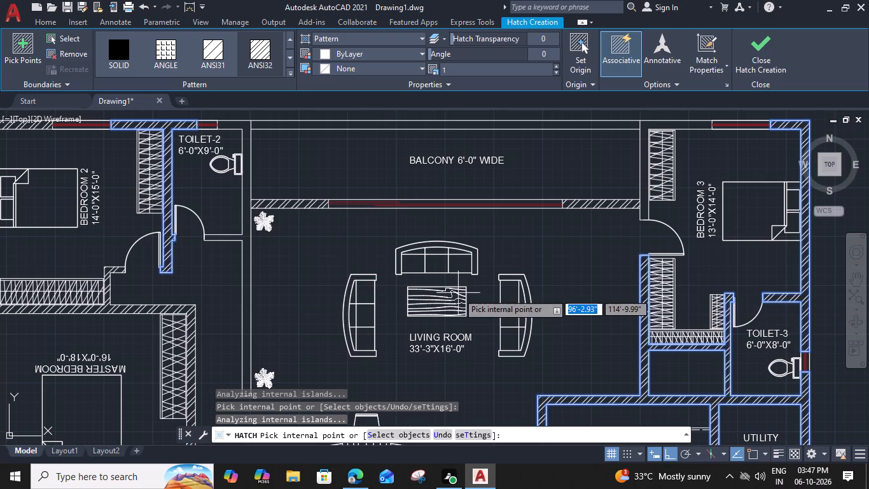
left_click(247, 243)
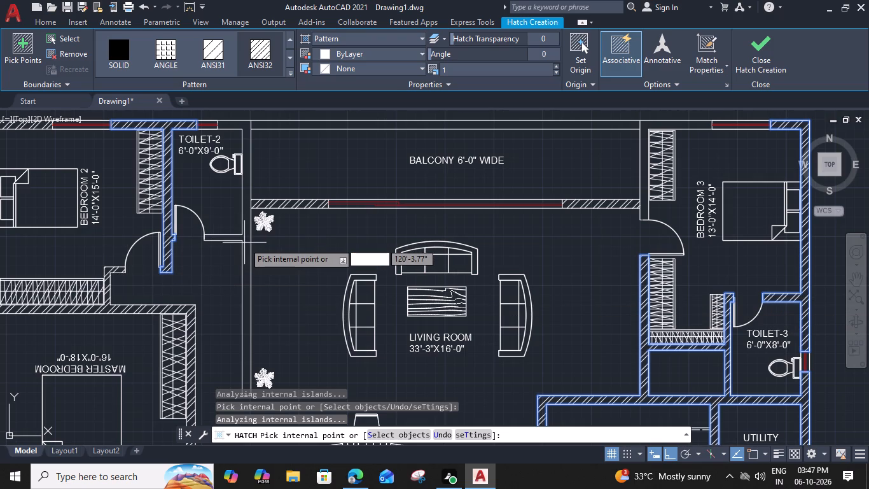
left_click(250, 244)
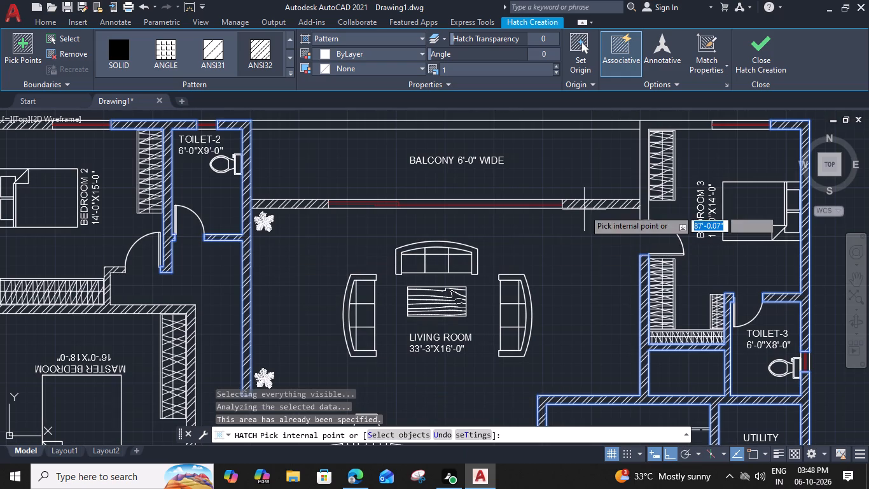
left_click(646, 162)
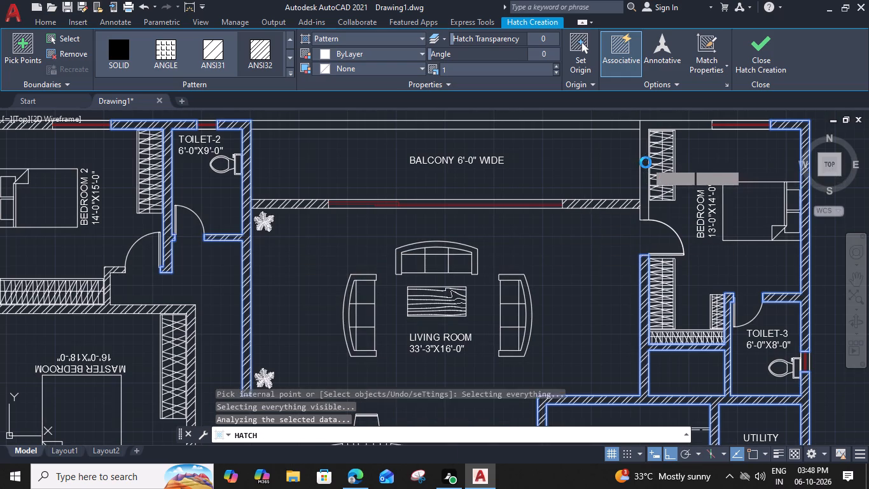
Add the lower kitchen, utility, staircase and powder room walls to the diagonal hatch and finish it.
scroll(461, 327, "down", 2)
middle_click_drag(463, 338, 482, 266)
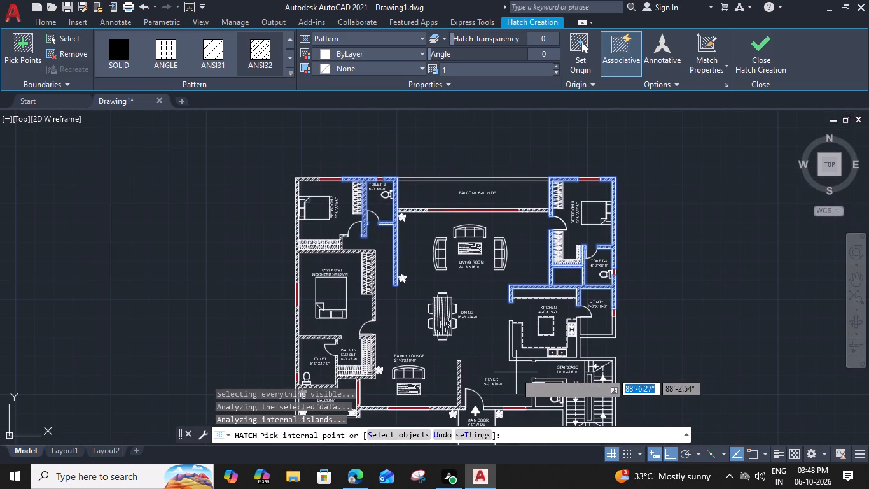
scroll(515, 372, "up", 2)
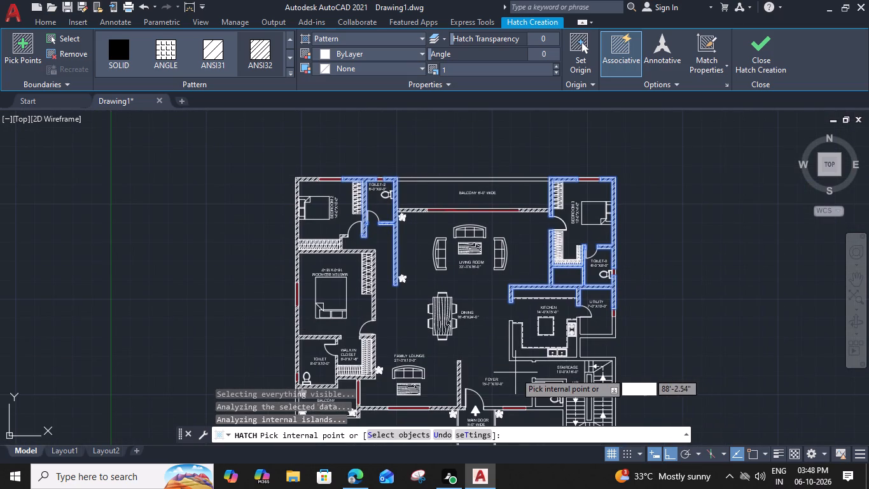
scroll(519, 349, "up", 1)
middle_click_drag(511, 371, 523, 324)
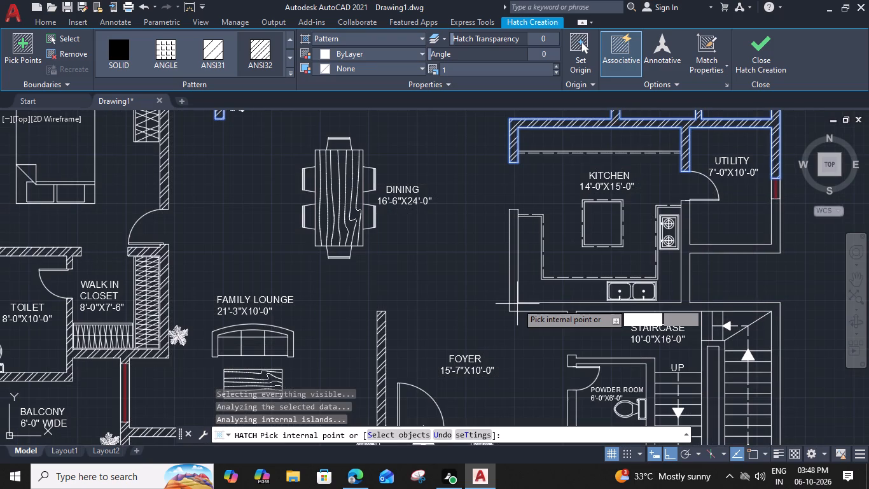
scroll(511, 301, "up", 4)
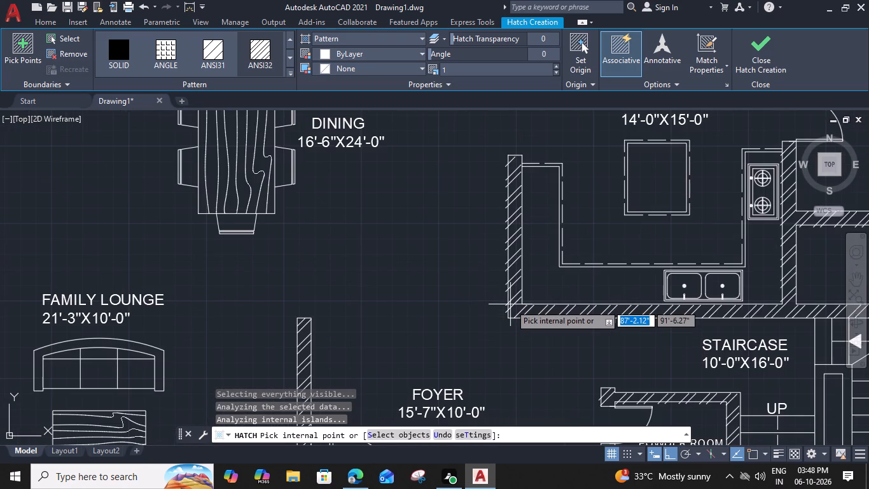
left_click(519, 307)
left_click(519, 307)
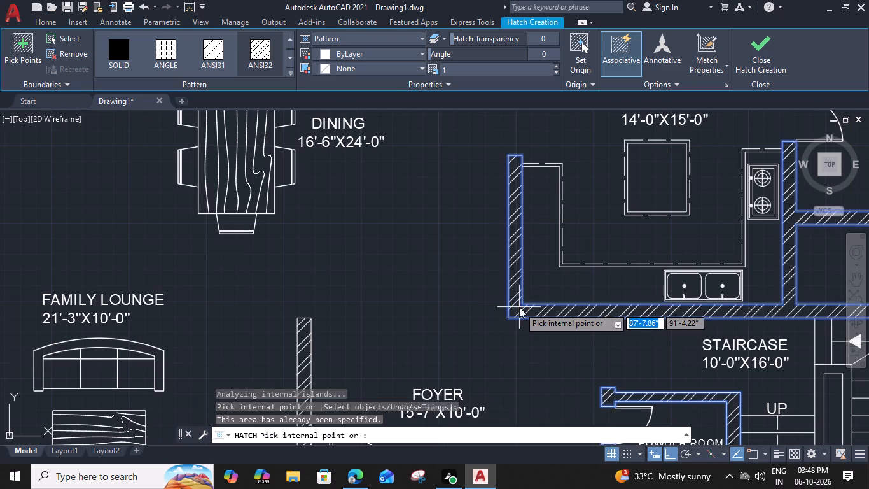
left_click(750, 50)
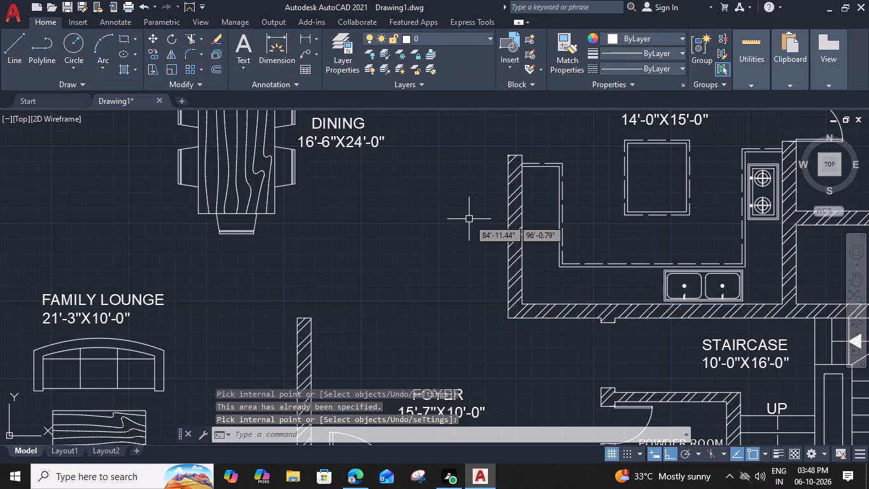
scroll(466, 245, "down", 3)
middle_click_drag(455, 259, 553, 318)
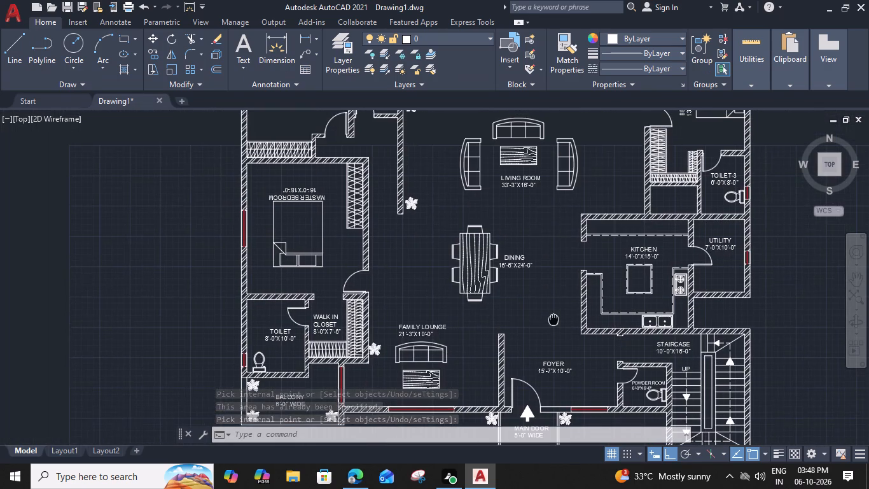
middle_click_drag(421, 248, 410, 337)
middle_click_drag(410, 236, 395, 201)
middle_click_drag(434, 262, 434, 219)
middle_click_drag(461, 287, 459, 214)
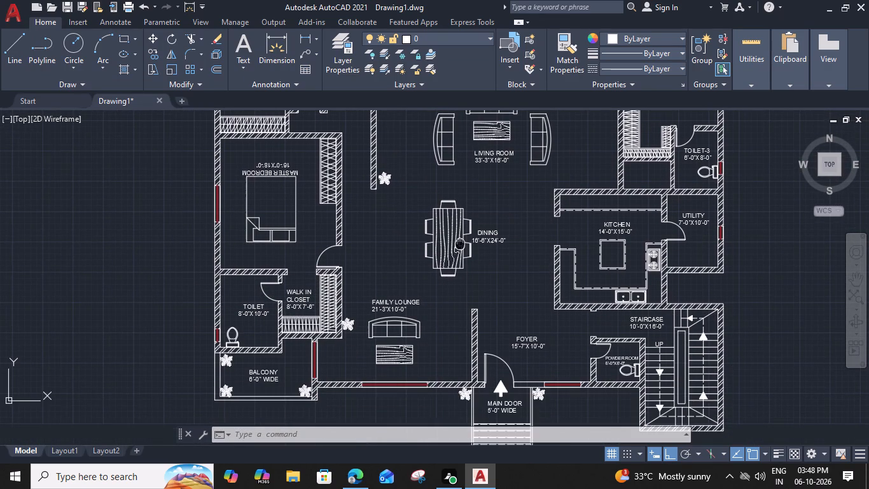
Hatch the front wall segment between the main door and the foyer window with the diagonal line pattern.
middle_click_drag(489, 313, 464, 255)
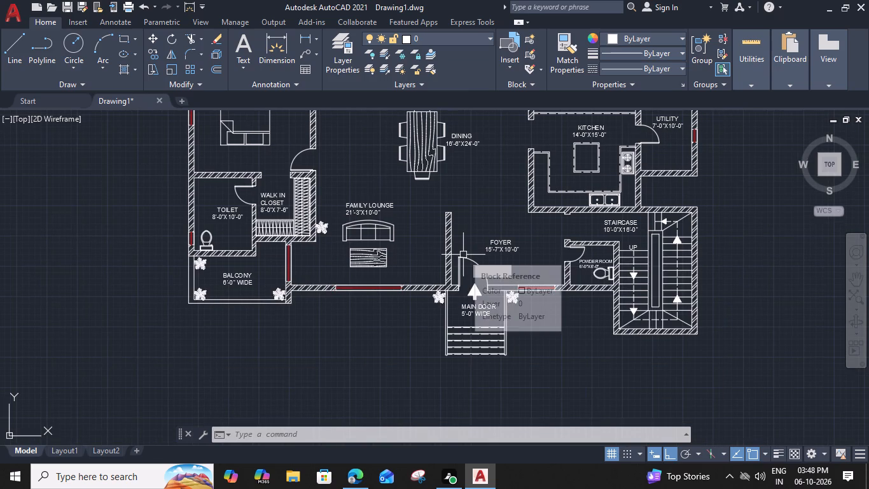
key("h")
key("space")
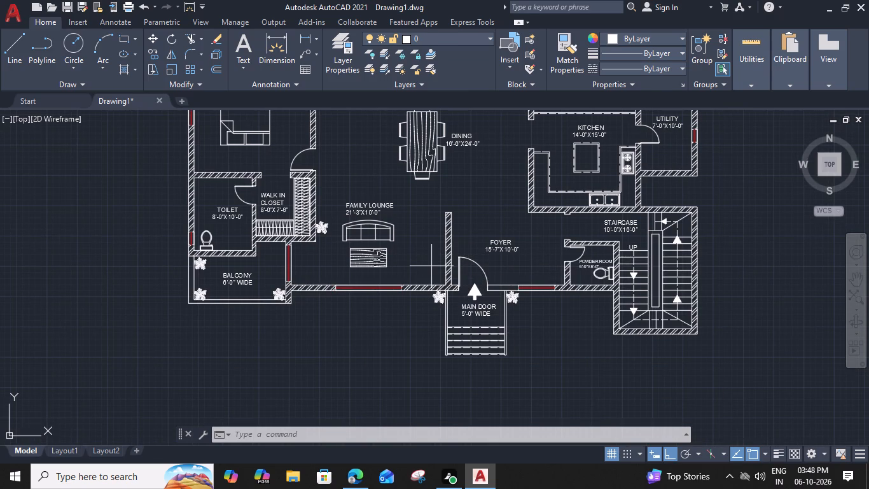
scroll(517, 293, "up", 1)
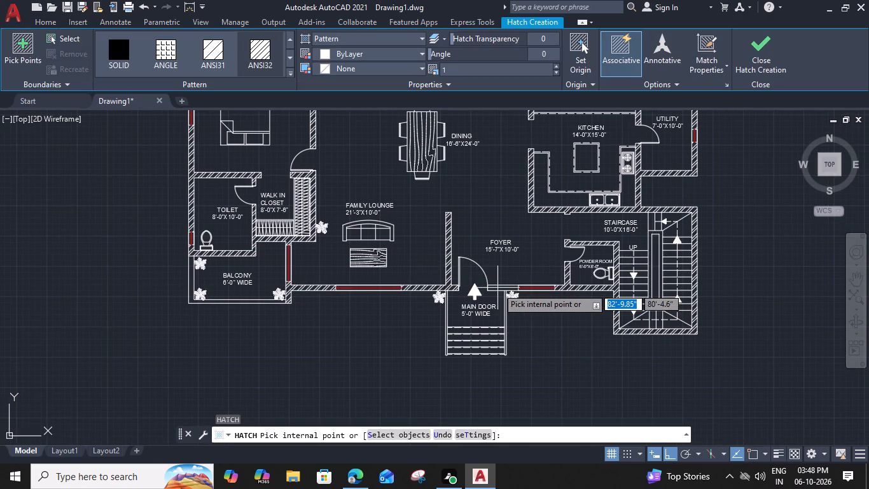
left_click(497, 288)
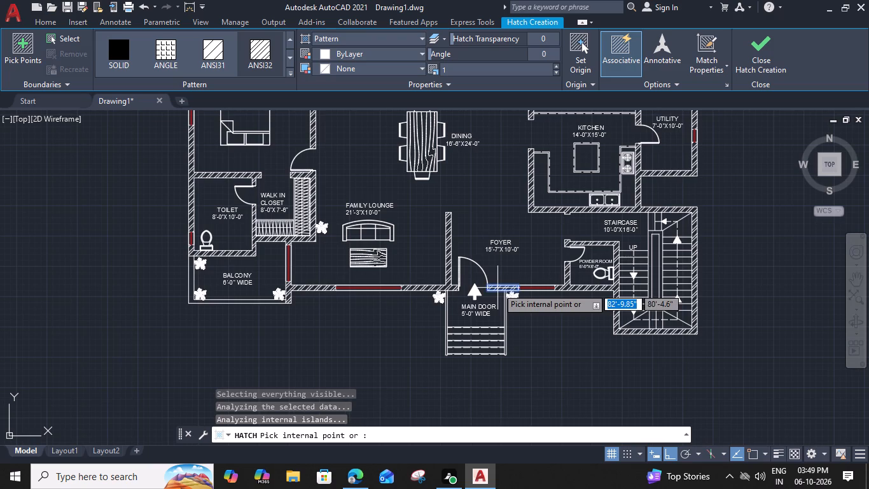
left_click(743, 65)
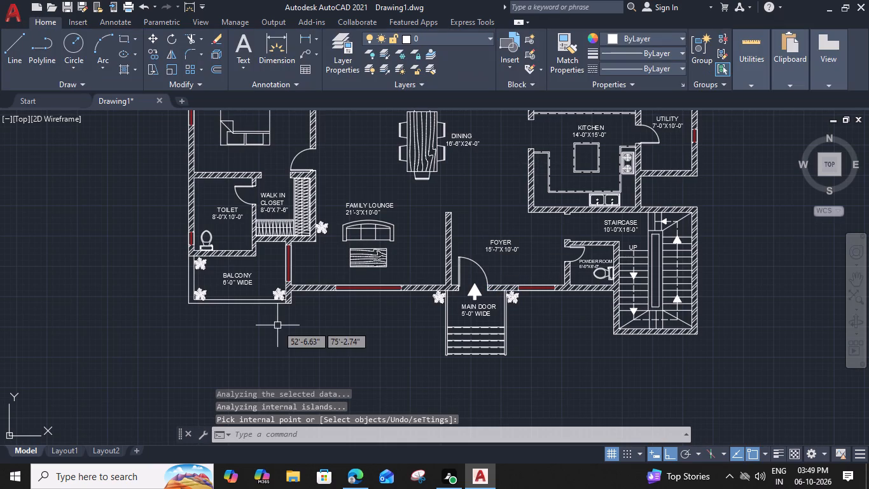
Copy the label of the balcony beside the family lounge about 6'-6" straight down, outside the plan.
middle_click_drag(380, 332, 405, 341)
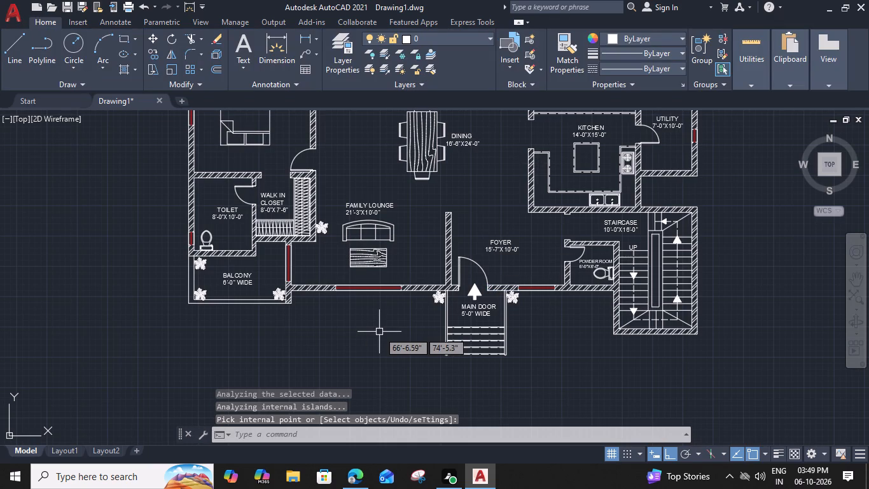
left_click(270, 287)
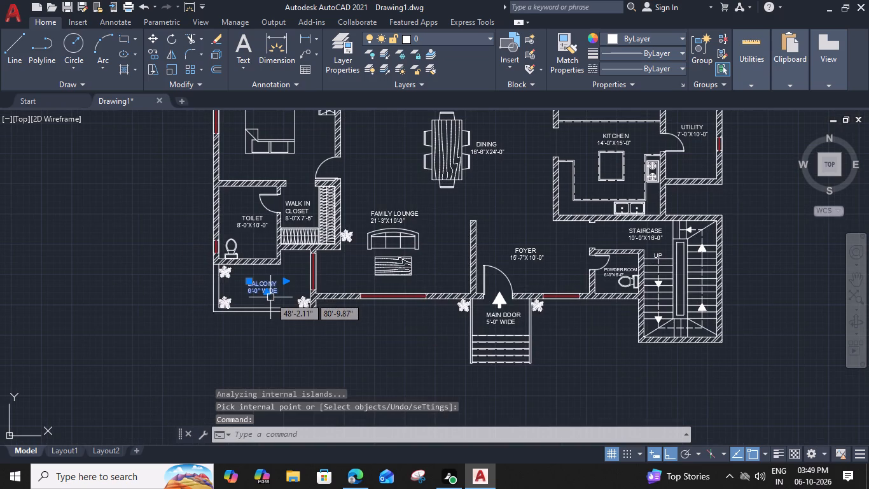
type("CO")
key("space")
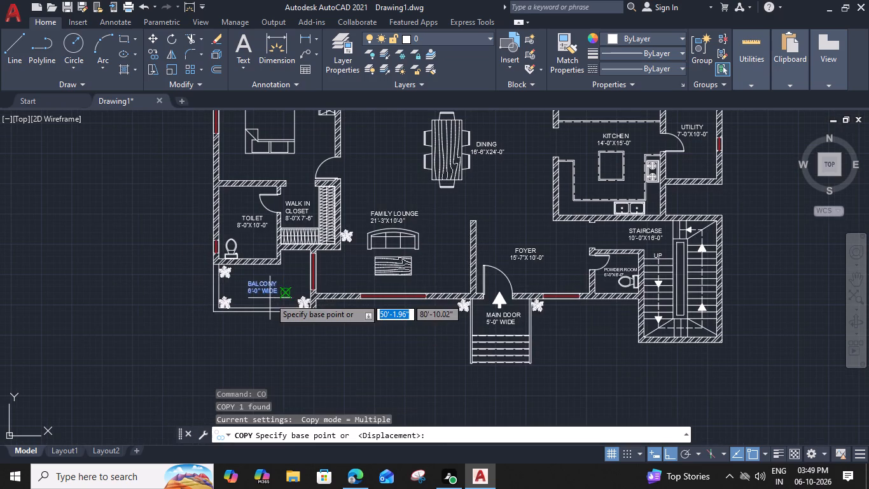
left_click(250, 290)
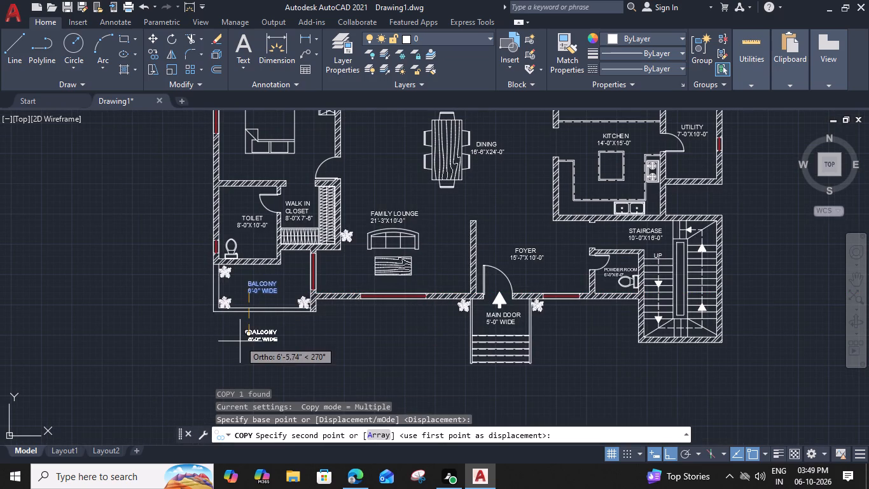
left_click(240, 341)
key("Escape")
Change the copied balcony label to GRAND FLOOR PLAN and fit its text box so the title stays on one line.
scroll(253, 332, "up", 1)
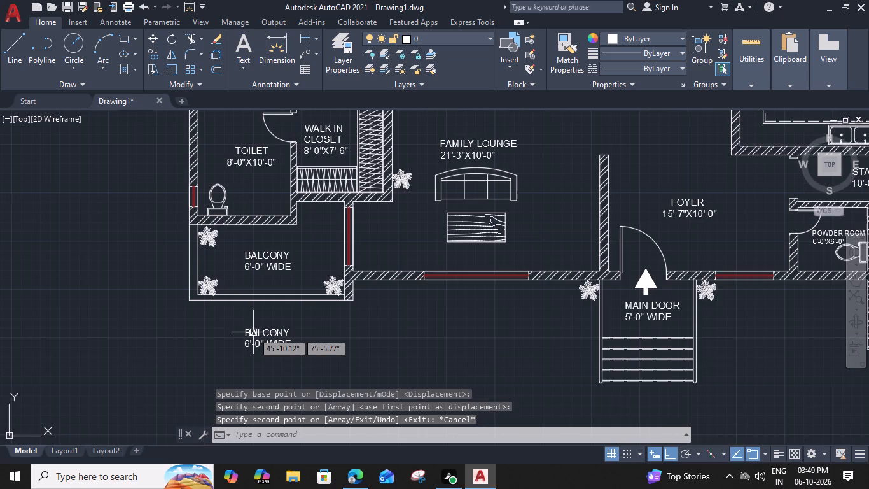
middle_click_drag(278, 316, 439, 304)
double_click(436, 323)
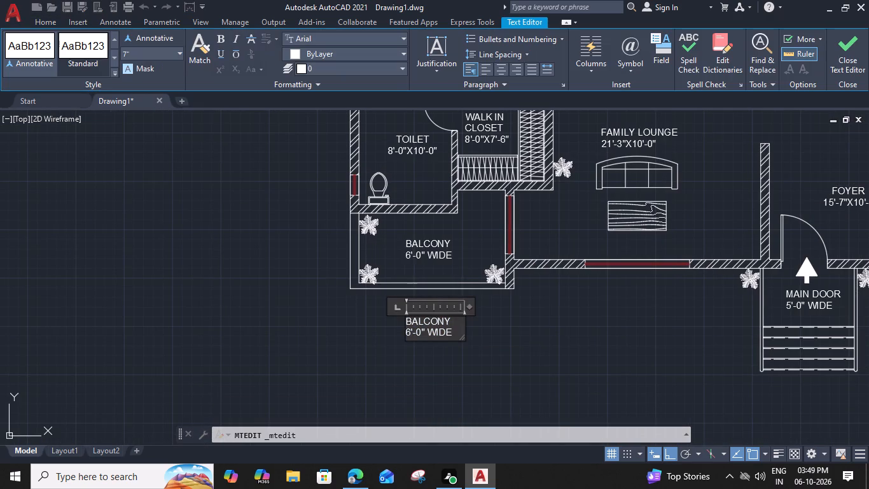
left_click_drag(469, 308, 489, 313)
left_click_drag(489, 313, 599, 317)
left_click_drag(521, 322, 382, 316)
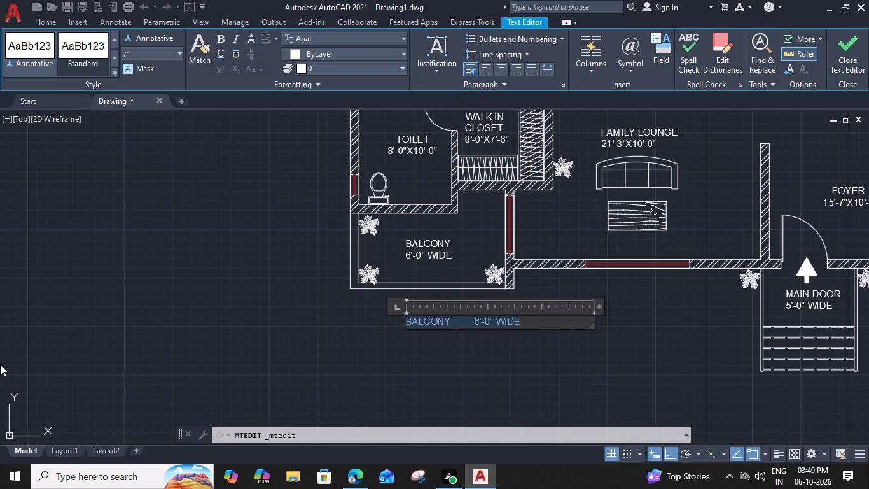
type("GRAND")
key("space")
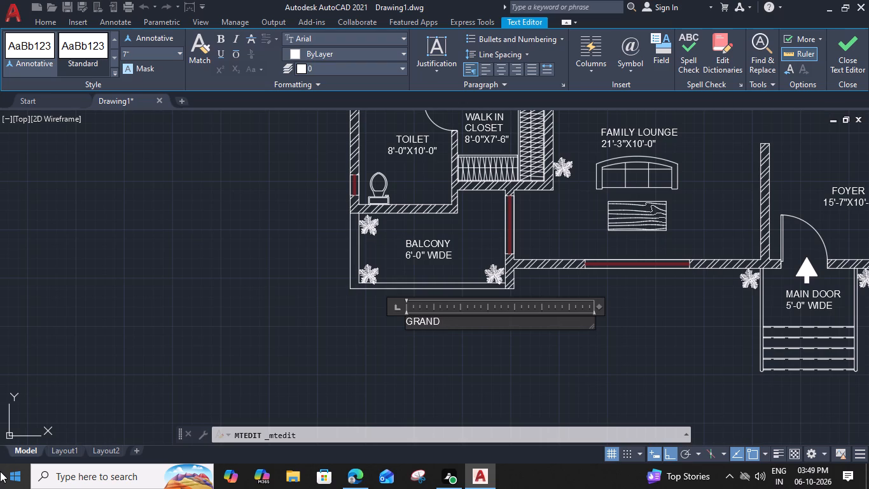
type("FLOOR")
key("space")
type("PL")
type("AN")
left_click_drag(598, 309, 513, 317)
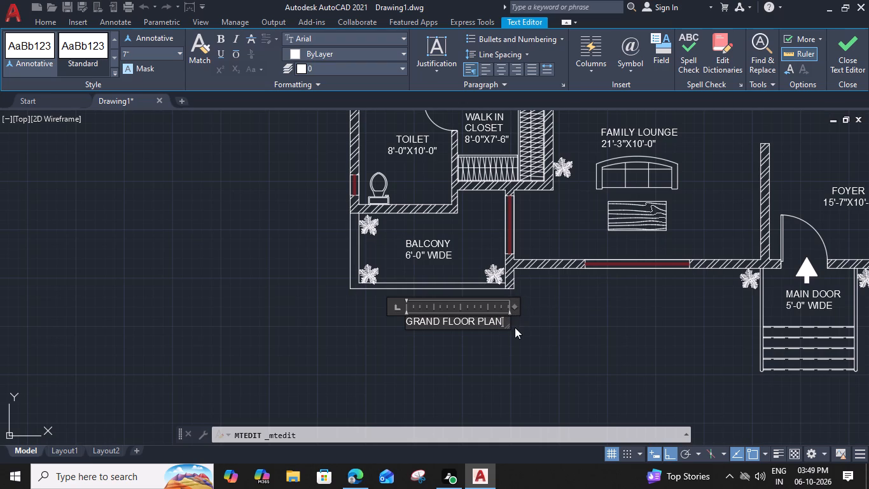
left_click(497, 367)
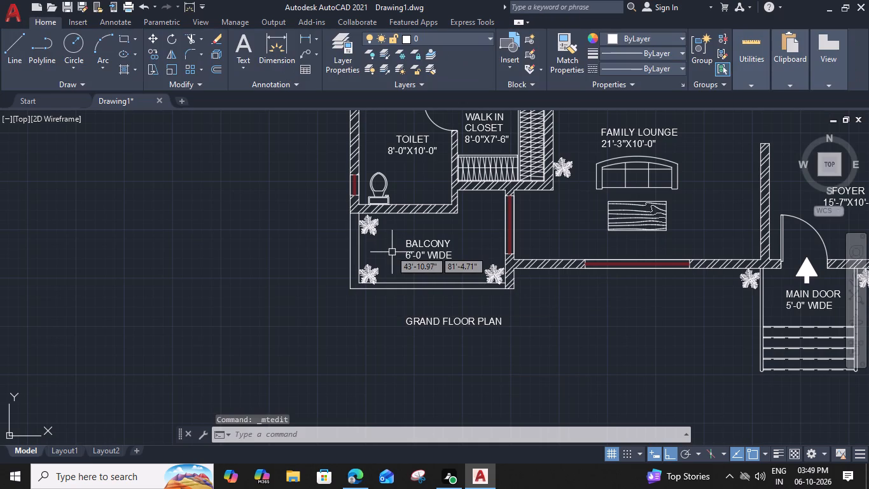
Add a vertical linear dimension to the plan's full west outer wall line, placed just outside the master bedroom.
key("d")
type("IM")
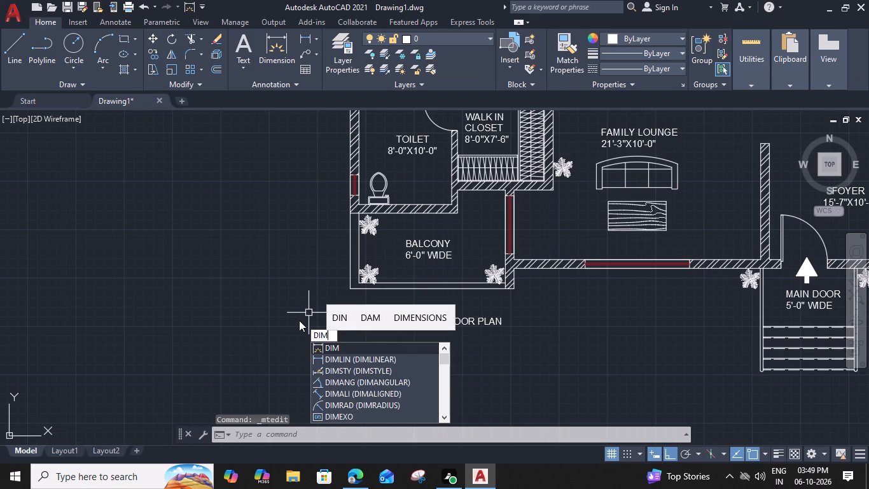
type("LI")
key("space")
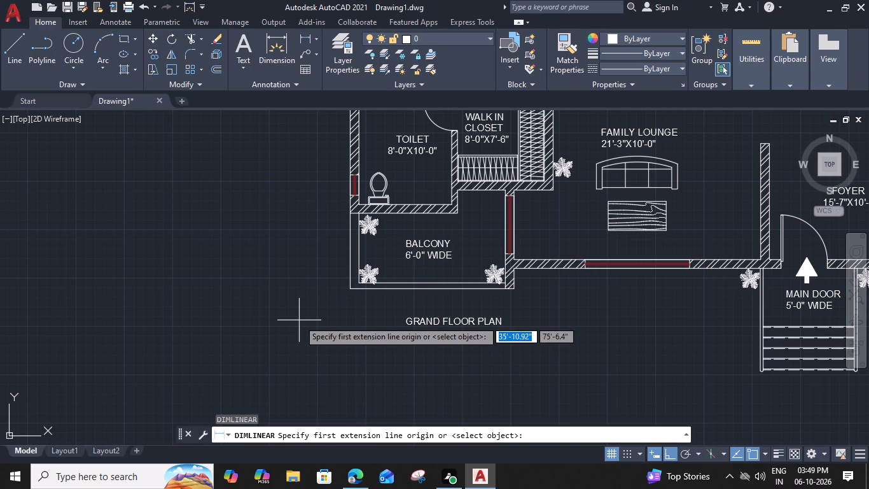
key("space")
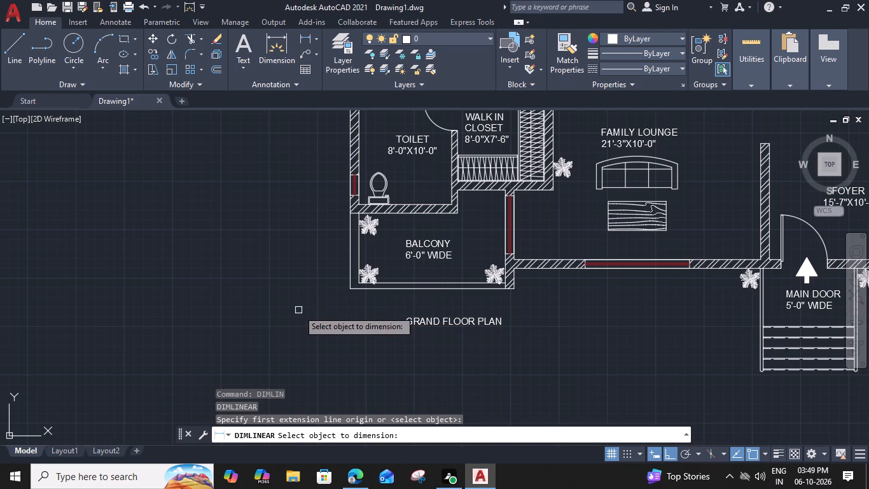
scroll(326, 273, "down", 1)
middle_click_drag(326, 273, 462, 365)
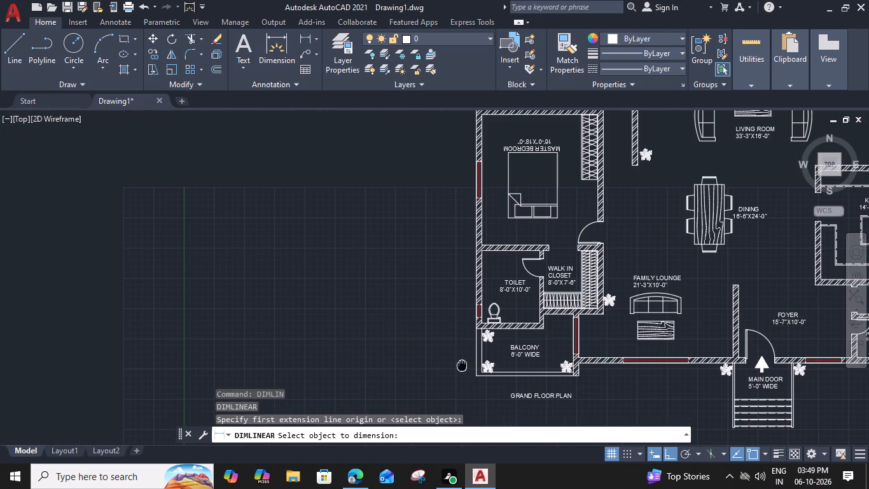
scroll(473, 197, "up", 2)
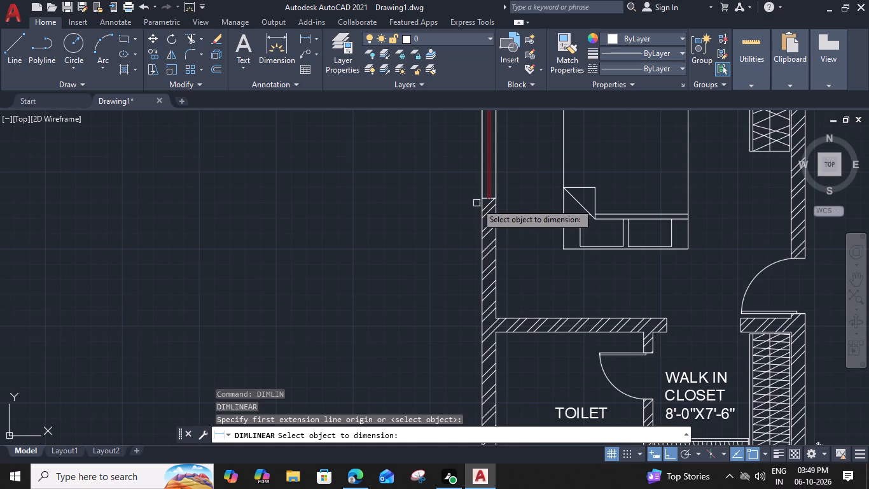
left_click(480, 205)
left_click(460, 206)
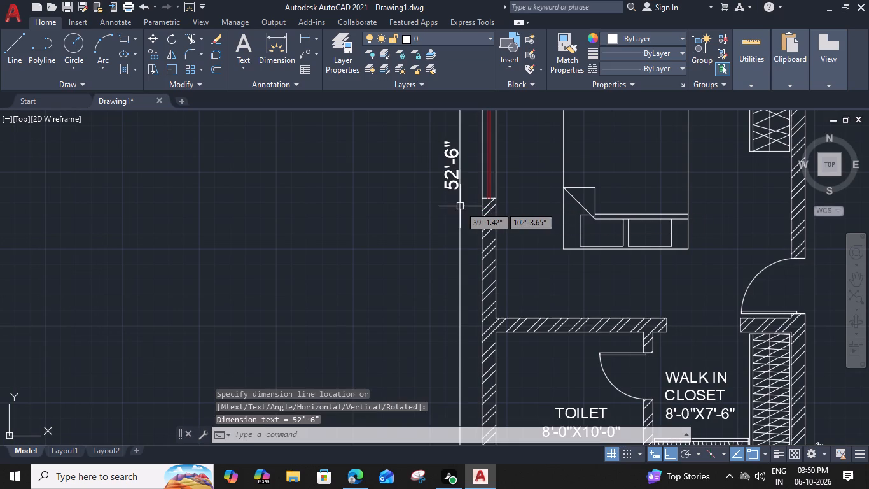
Add a horizontal linear dimension to the plan's full north outer edge line, placed just above the upper balcony.
scroll(460, 206, "down", 2)
middle_click_drag(639, 225, 486, 399)
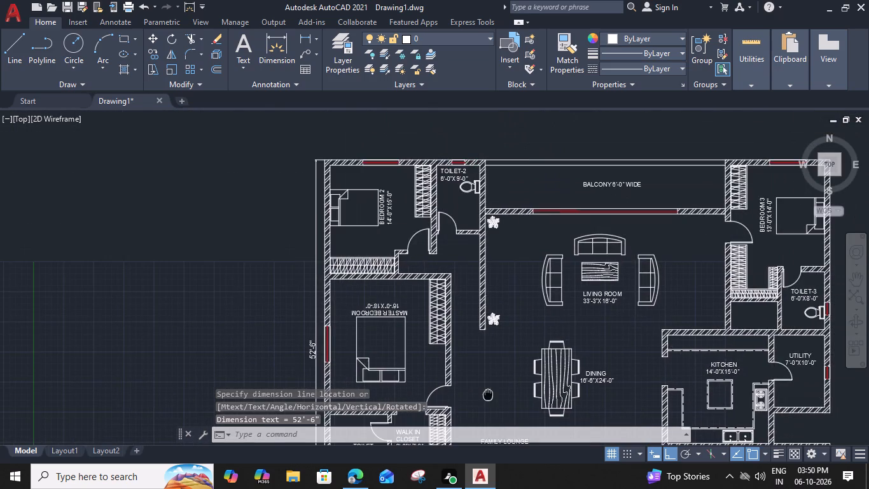
middle_click_drag(486, 399, 478, 409)
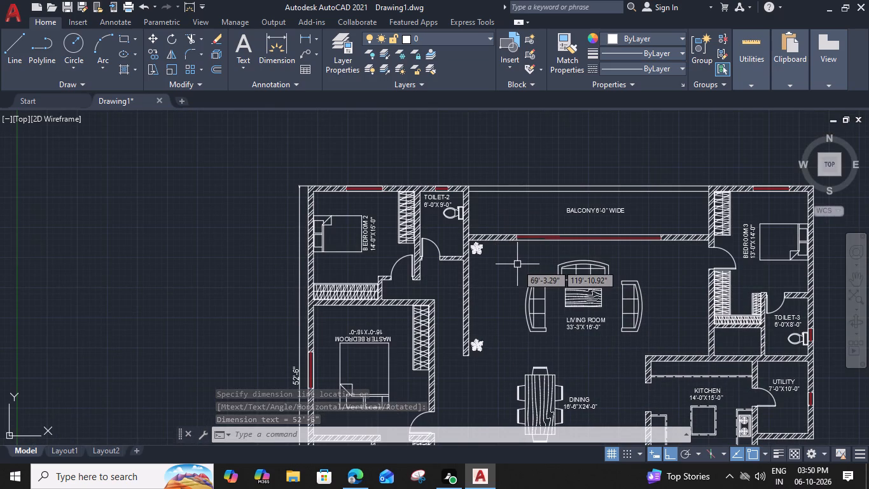
key("d")
type("IMLI")
key("space")
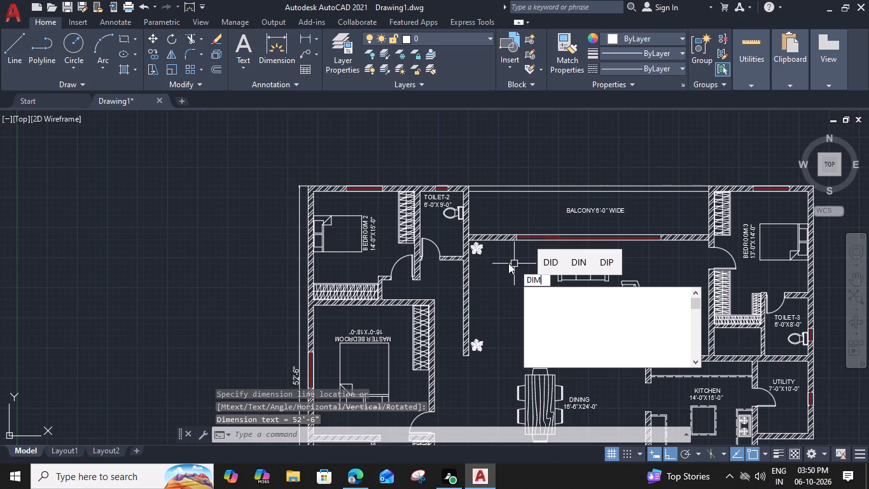
key("space")
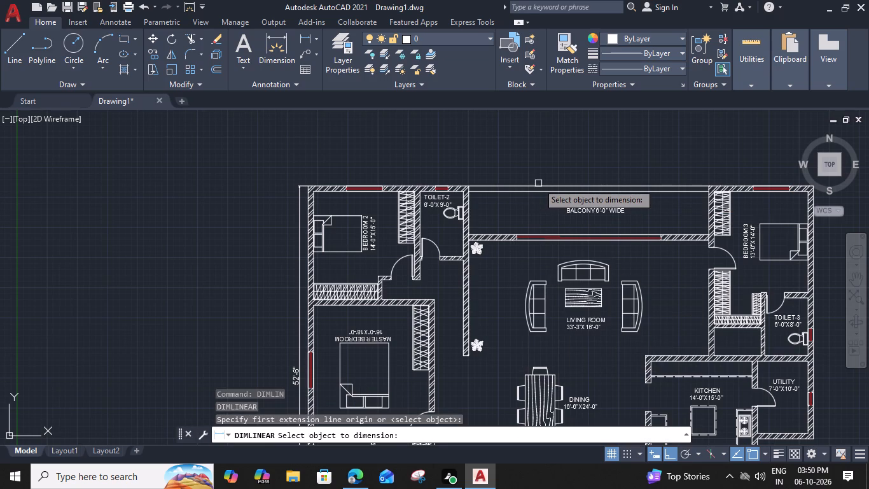
left_click(539, 185)
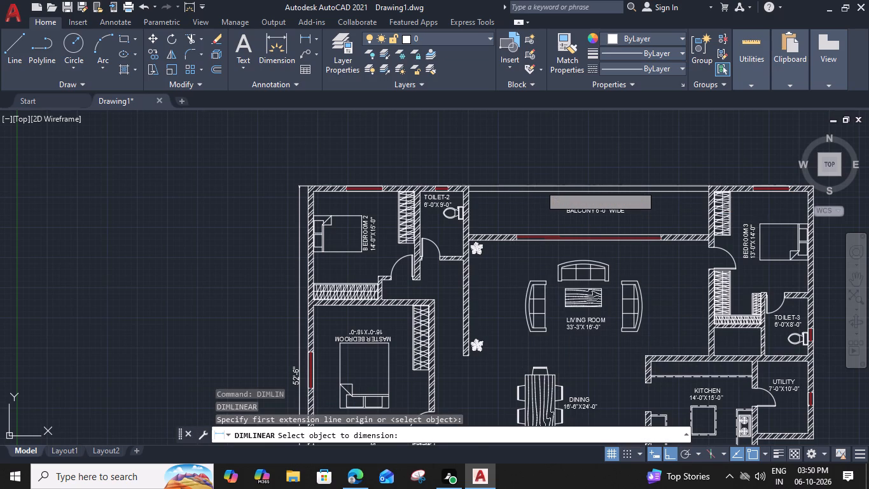
left_click(544, 168)
Save the drawing.
scroll(544, 171, "down", 2)
middle_click_drag(571, 218, 523, 217)
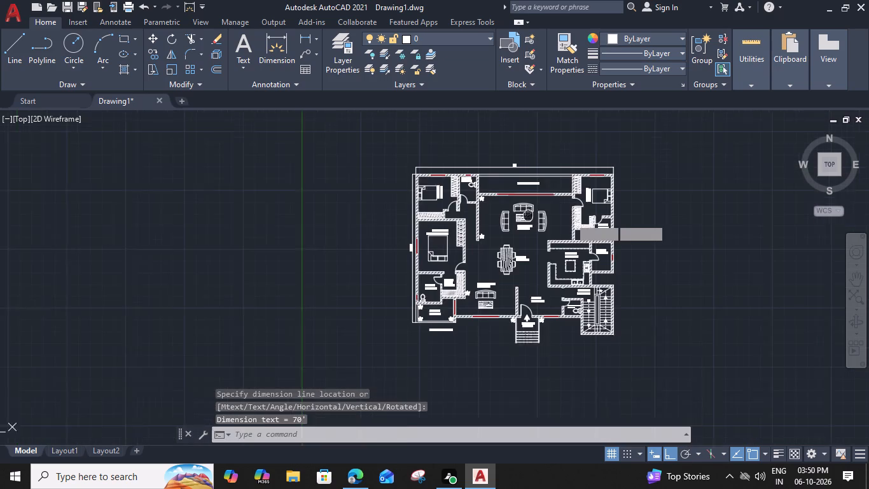
middle_click_drag(523, 217, 522, 217)
middle_click_drag(589, 365, 578, 378)
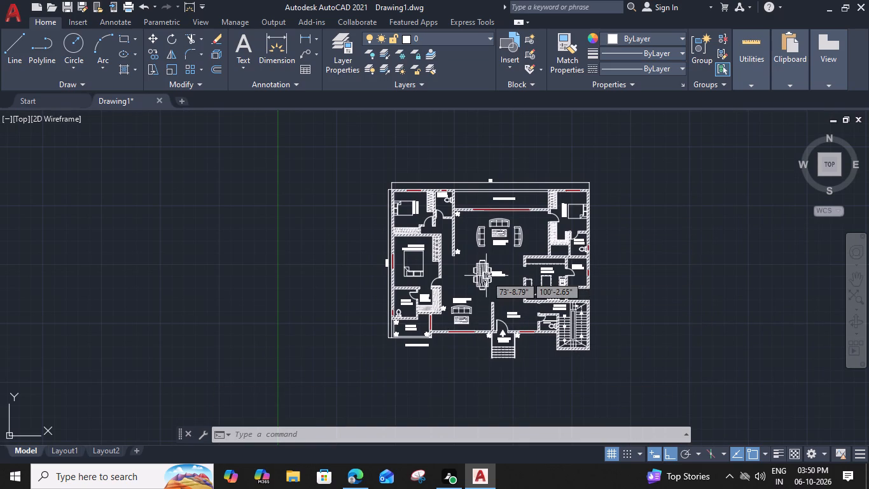
middle_click_drag(466, 299, 461, 300)
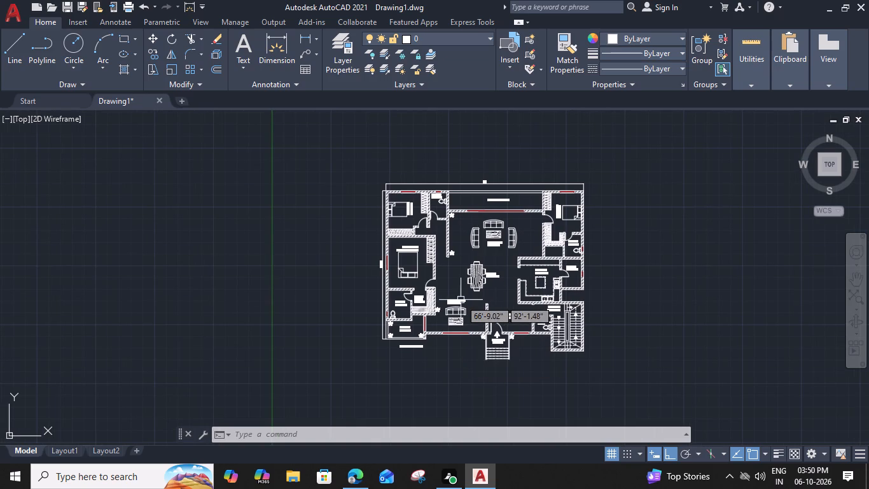
middle_click_drag(473, 307, 462, 306)
scroll(462, 305, "up", 1)
middle_click_drag(462, 305, 454, 331)
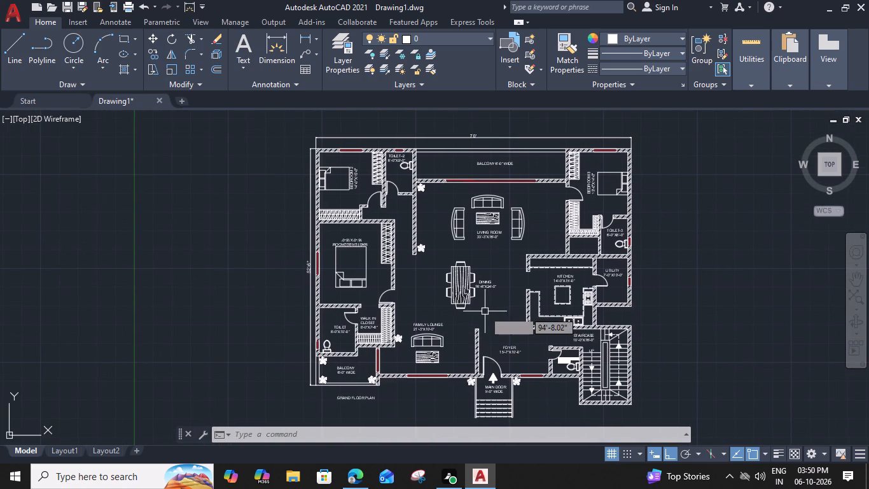
key("ctrl+s")
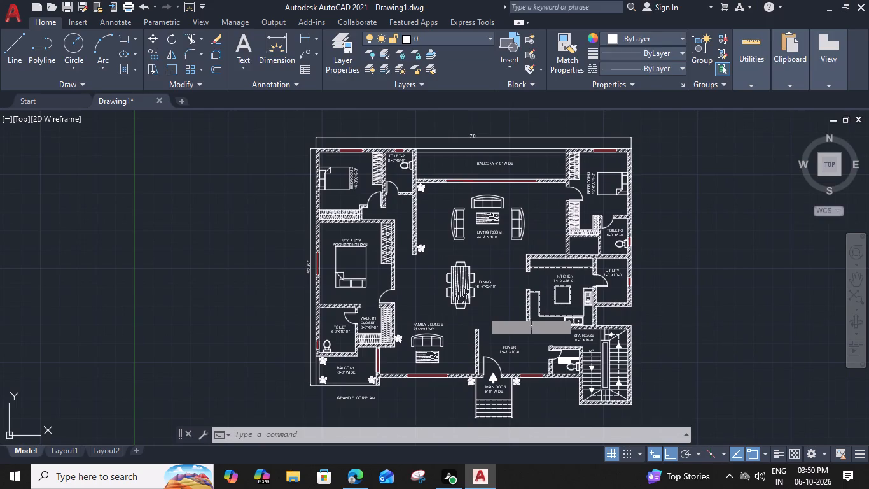
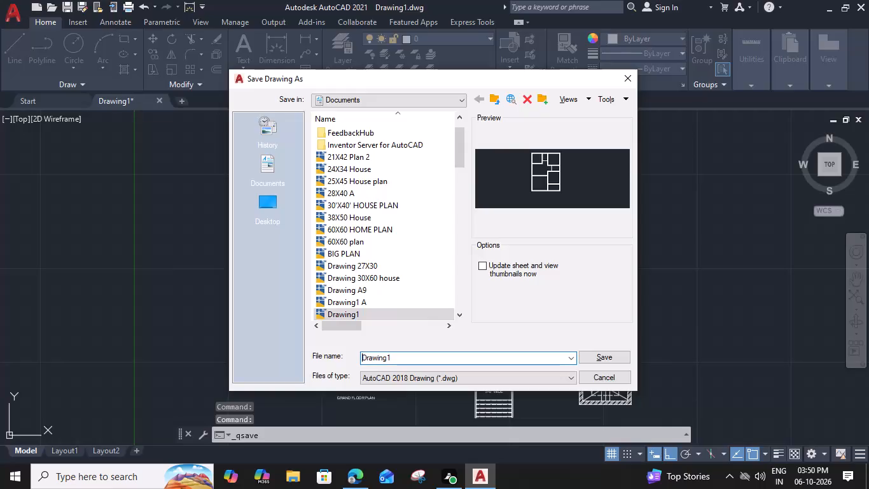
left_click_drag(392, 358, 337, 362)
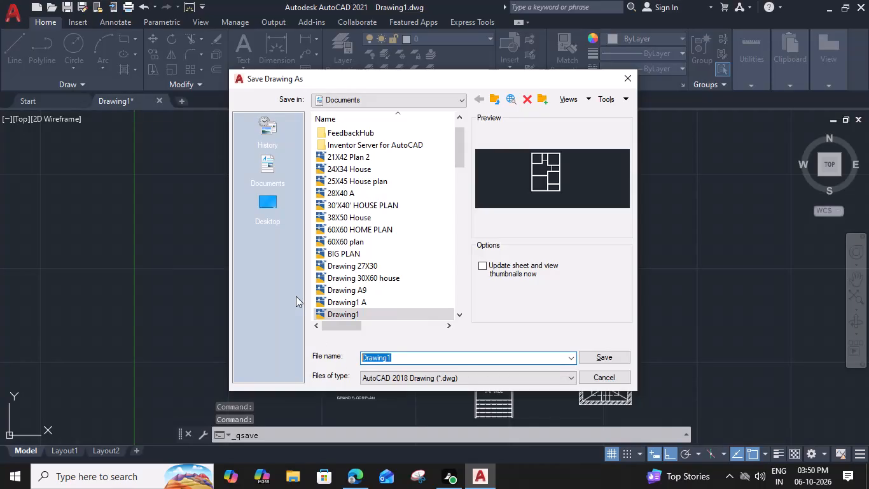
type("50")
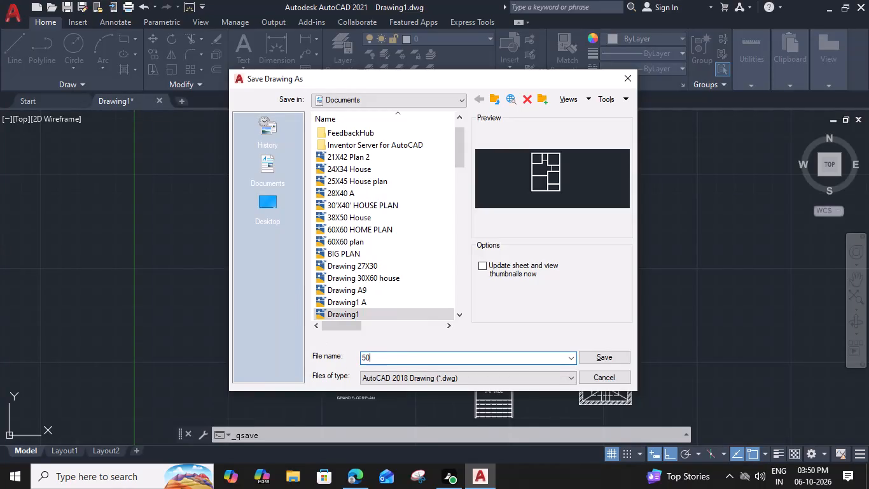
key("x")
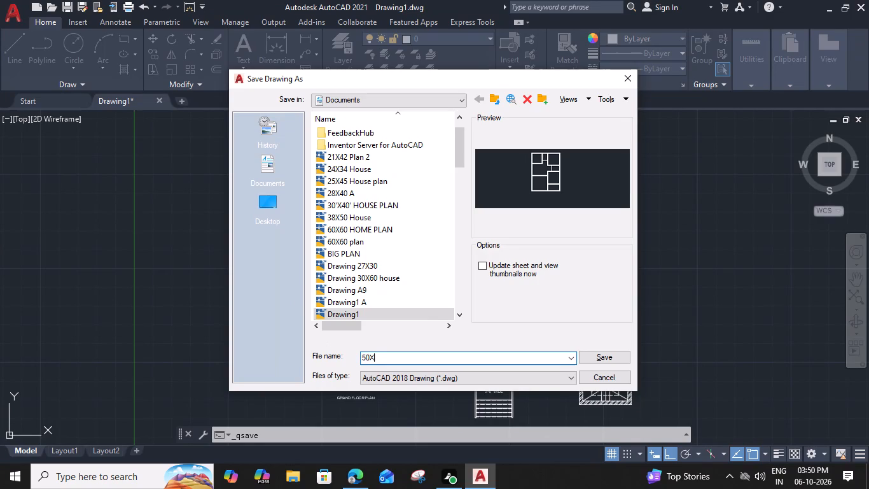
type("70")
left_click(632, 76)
Save the drawing in Documents under the file name 52'X70' house plan.
scroll(474, 134, "up", 2)
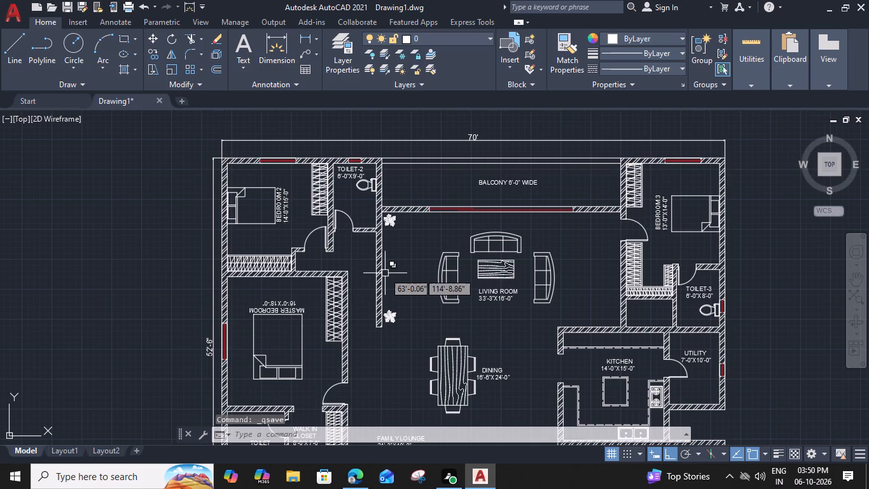
key("ctrl+s")
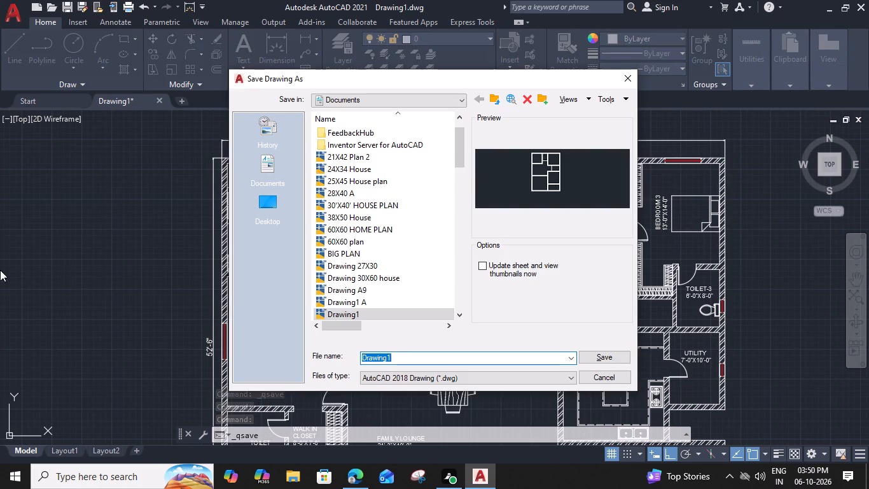
type("52")
key("apostrophe")
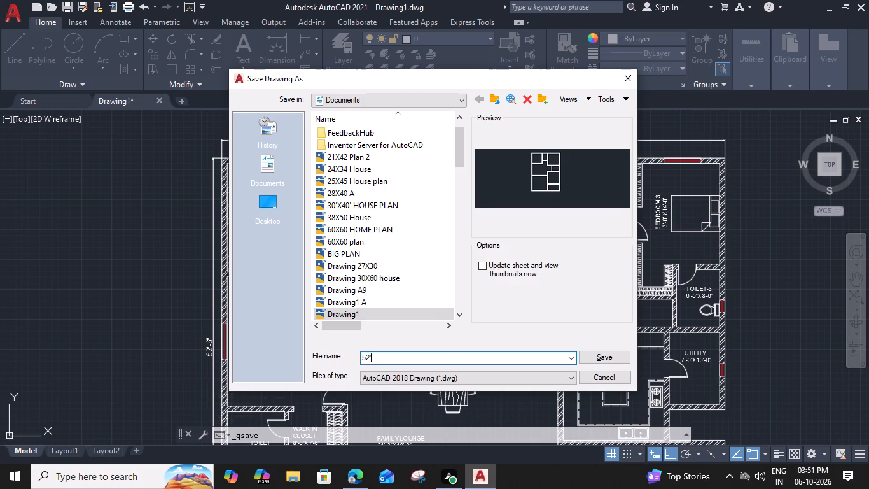
key("x")
type("70'")
key("space")
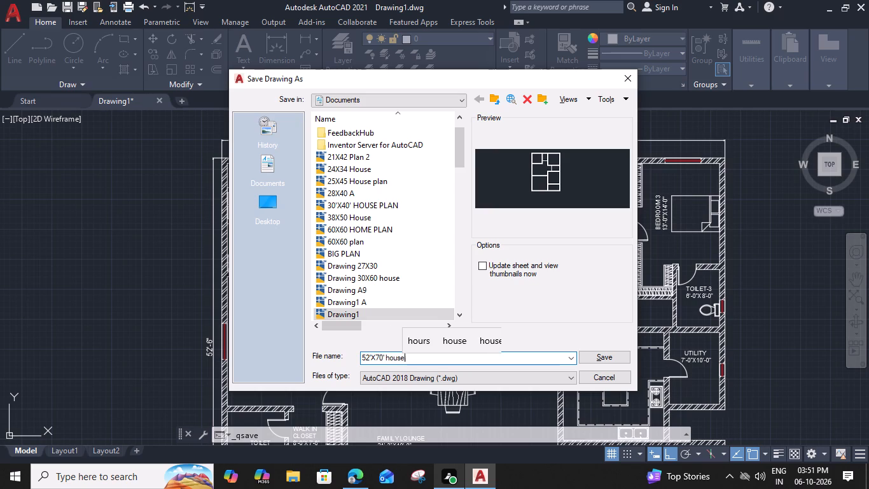
type("plan")
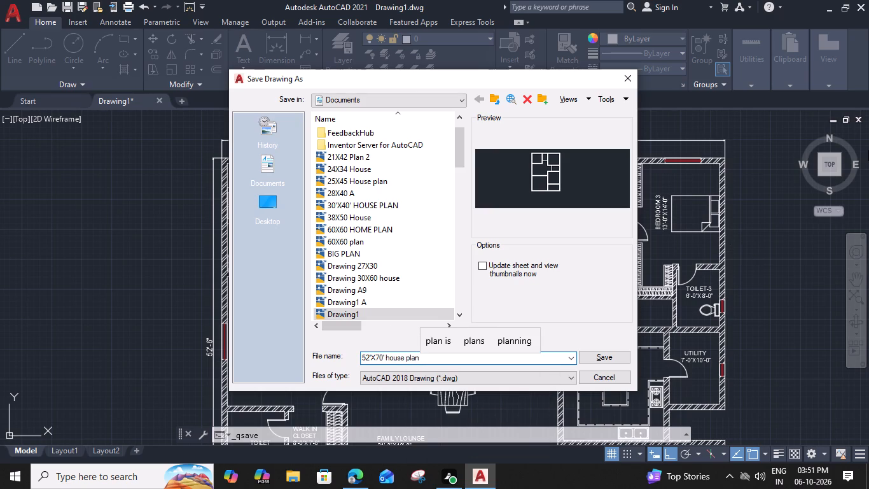
left_click(592, 355)
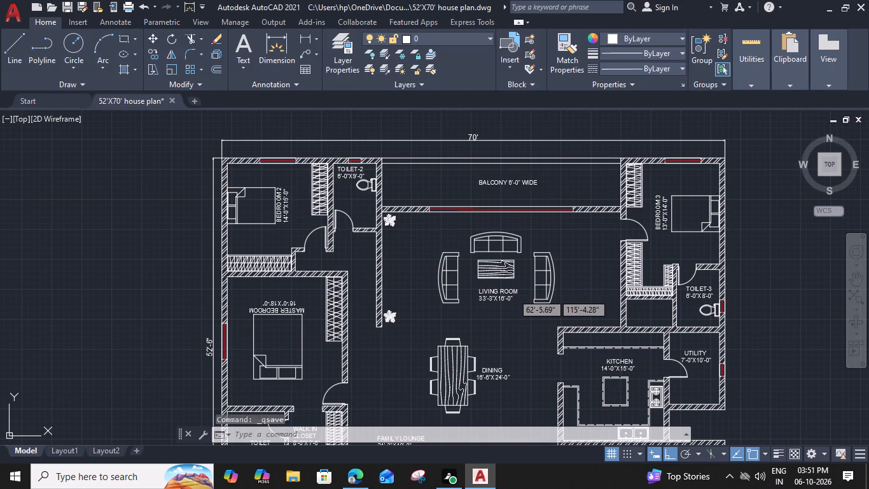
Start a plot using the AutoCAD PDF (High Quality Print).pc3 plotter and centre the plot on the paper.
type("plot")
key("space")
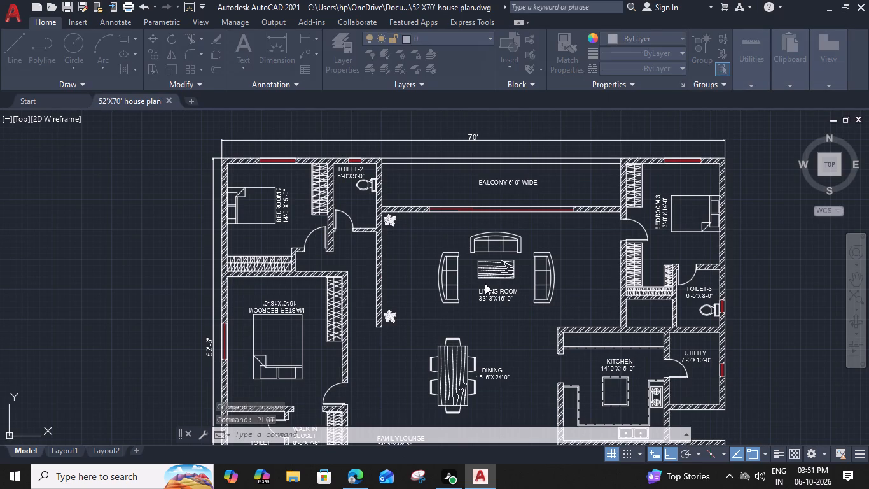
left_click(434, 144)
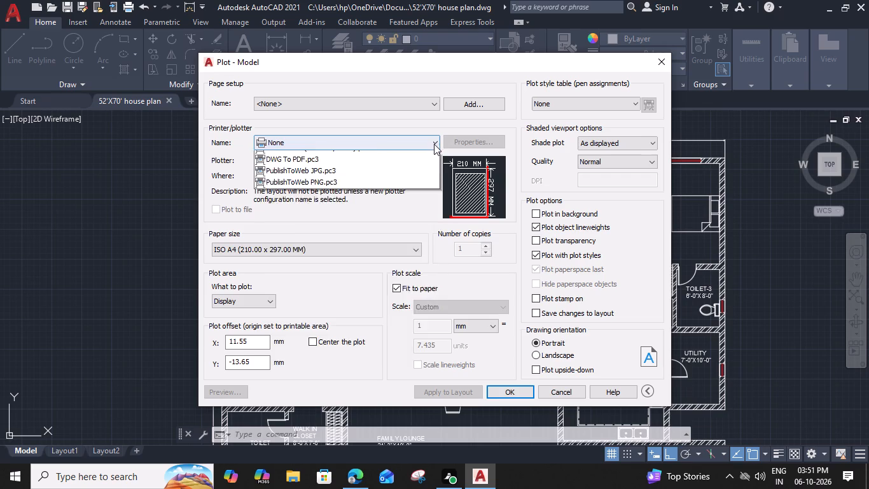
left_click(376, 262)
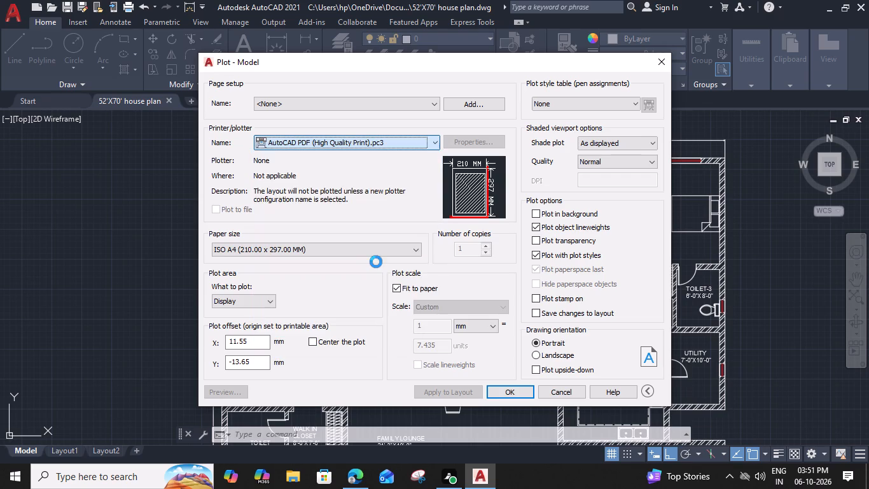
left_click(314, 343)
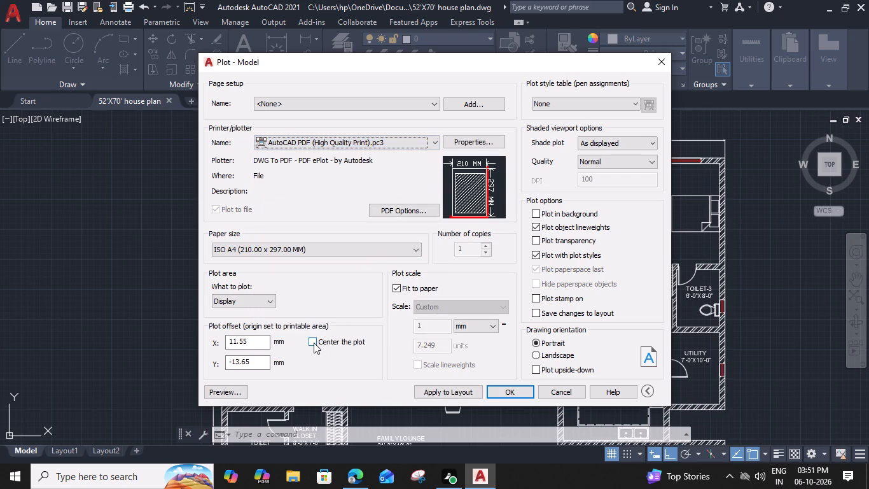
Set the plot area to a window enclosing the whole floor plan with its dimensions, title and entrance steps.
left_click(272, 302)
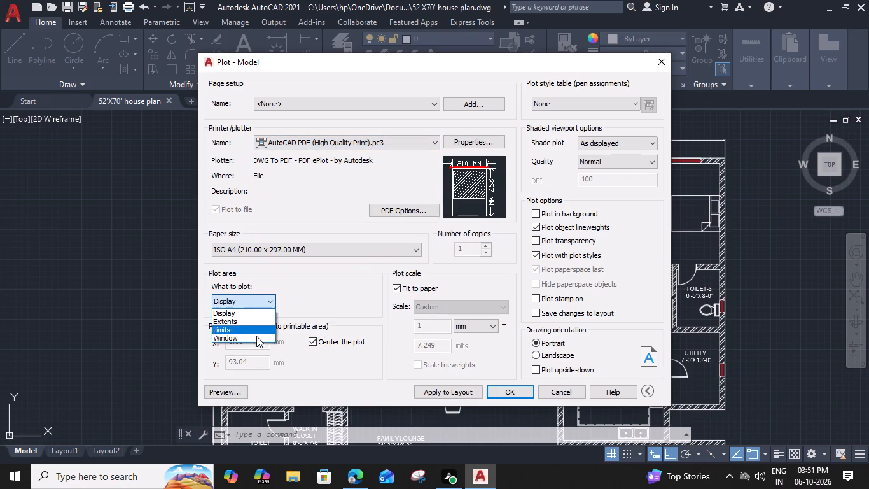
left_click(256, 341)
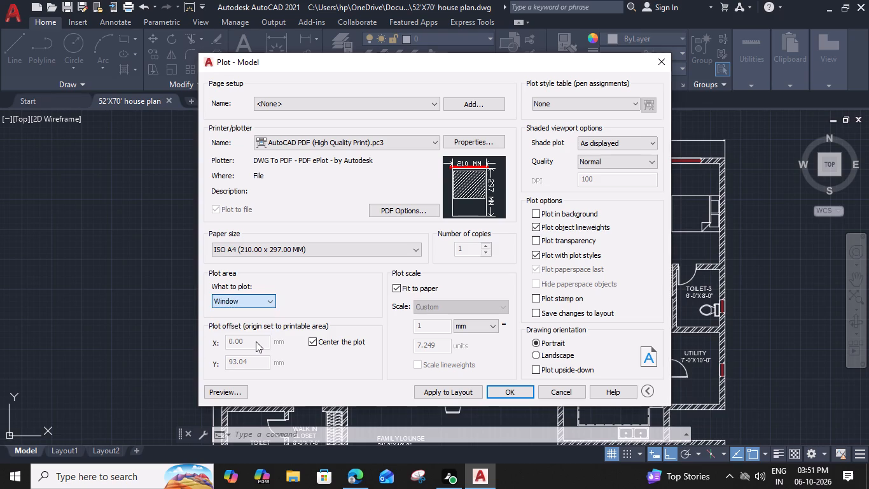
scroll(256, 341, "down", 3)
middle_click_drag(254, 336, 266, 302)
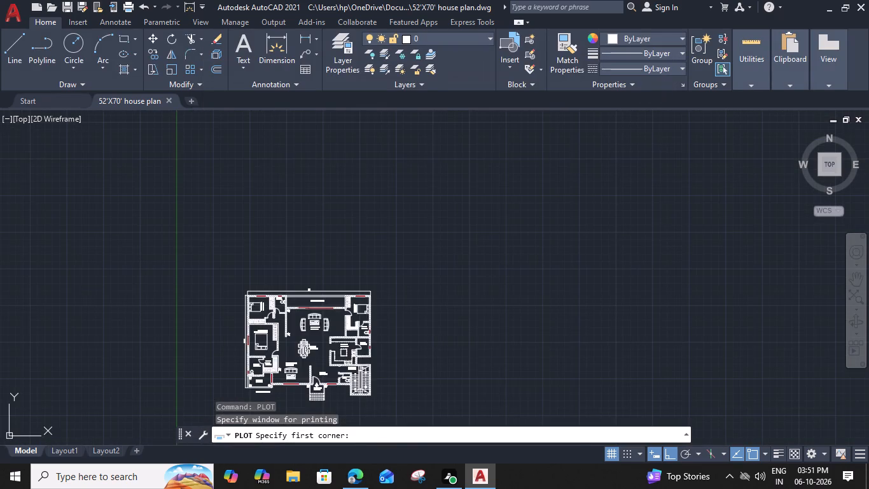
middle_click_drag(266, 302, 291, 286)
middle_click(291, 287)
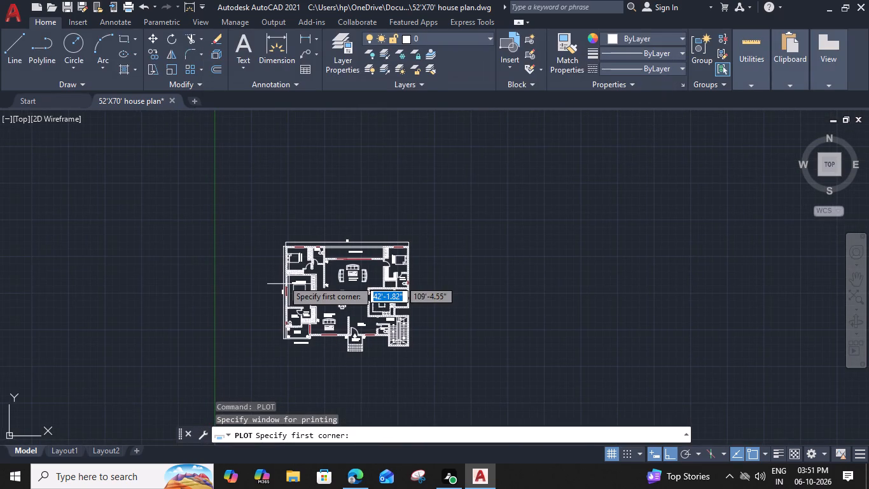
left_click(277, 237)
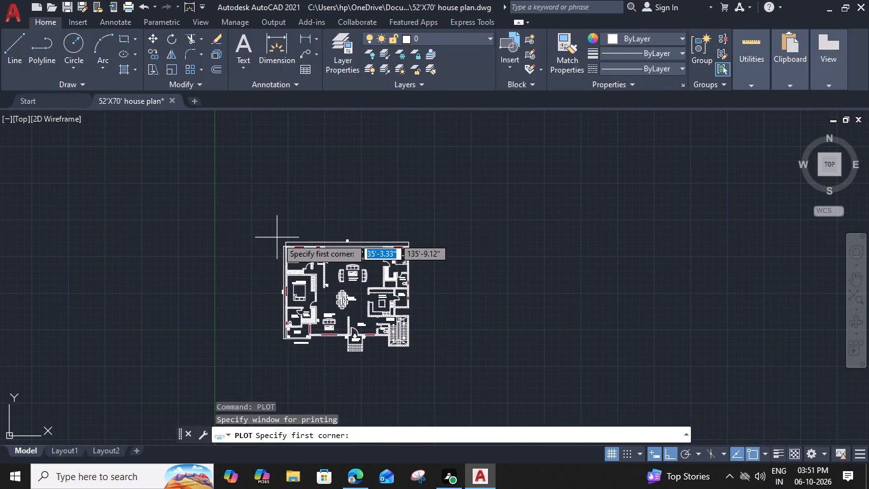
left_click(416, 356)
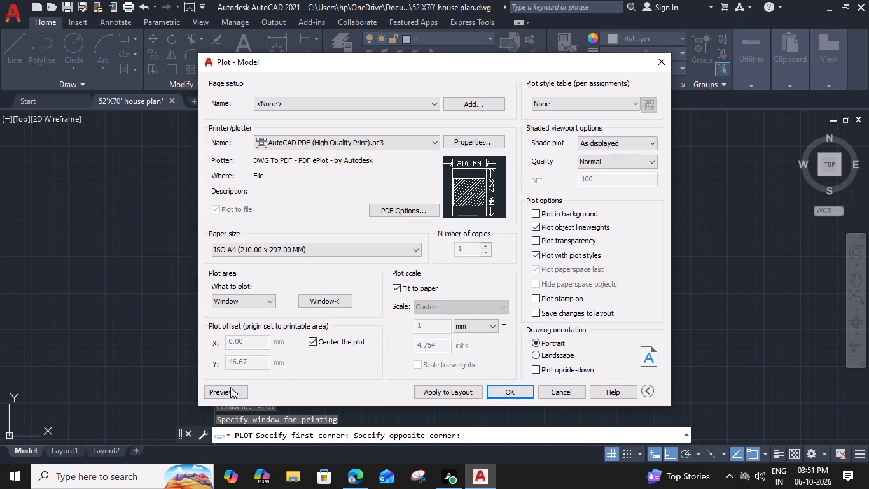
Preview the plot and examine the floor plan's labels, dimensions and layout on the sheet, and close the preview.
left_click(228, 395)
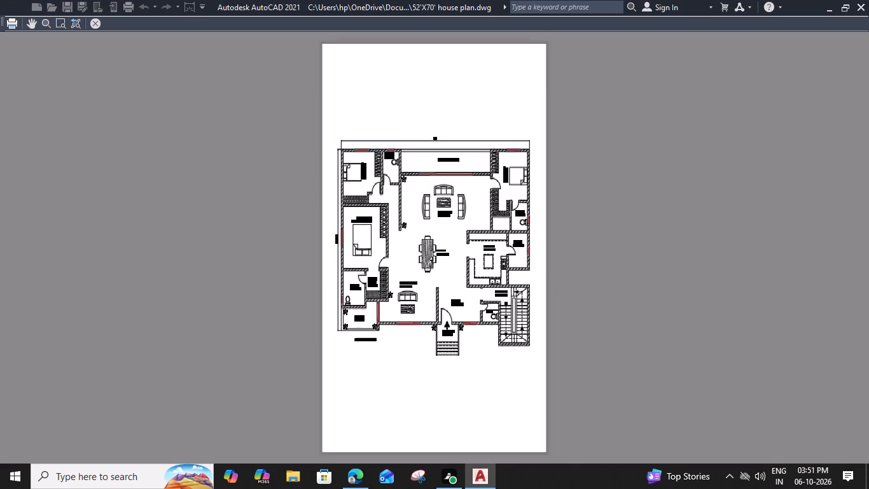
scroll(406, 229, "up", 1)
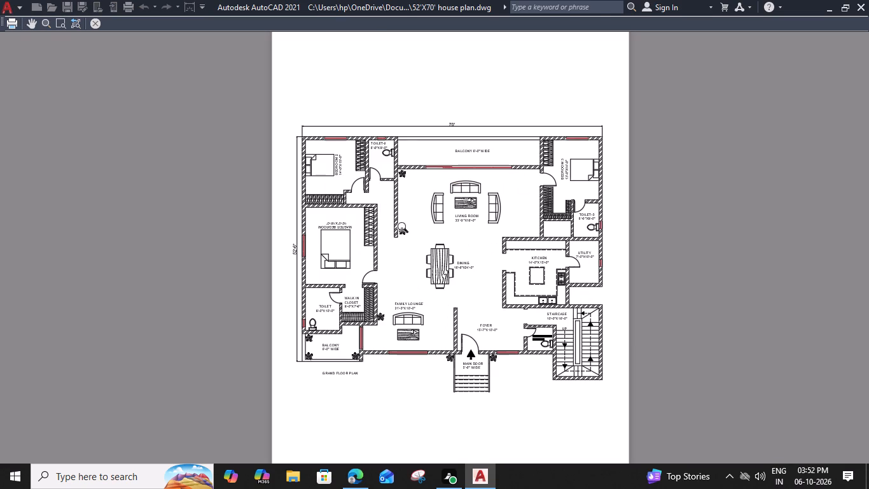
scroll(457, 253, "up", 1)
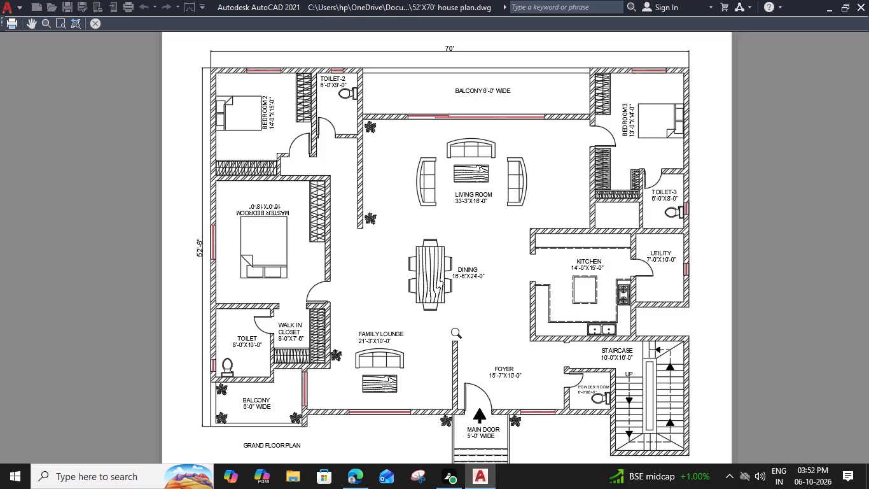
left_click(92, 19)
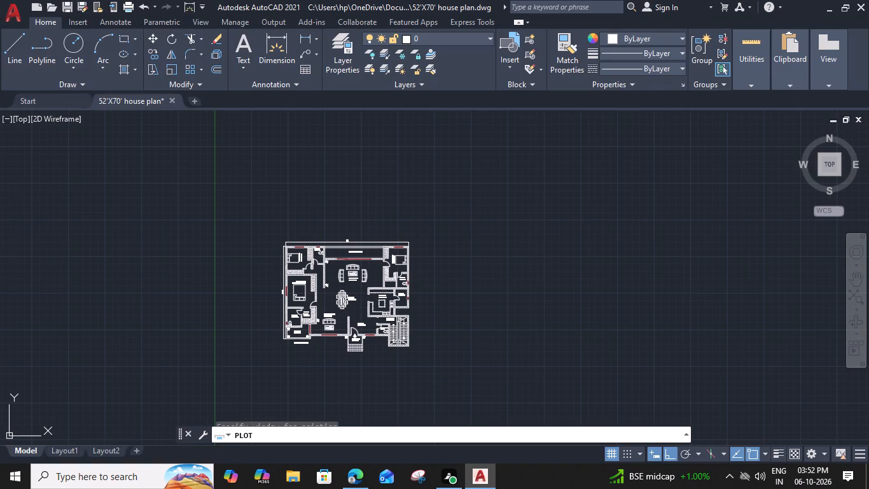
scroll(304, 329, "up", 2)
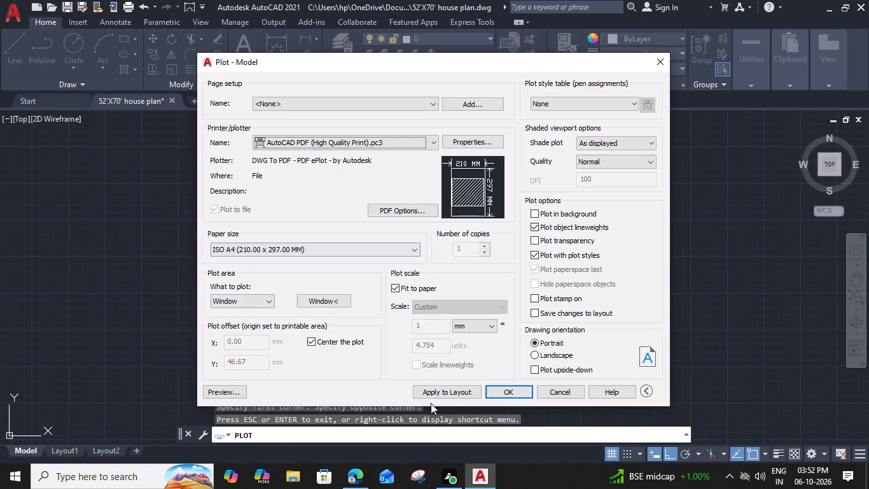
Plot the floor plan to a PDF in Documents named 52'X70' house plan-Model.pdf.
left_click(499, 392)
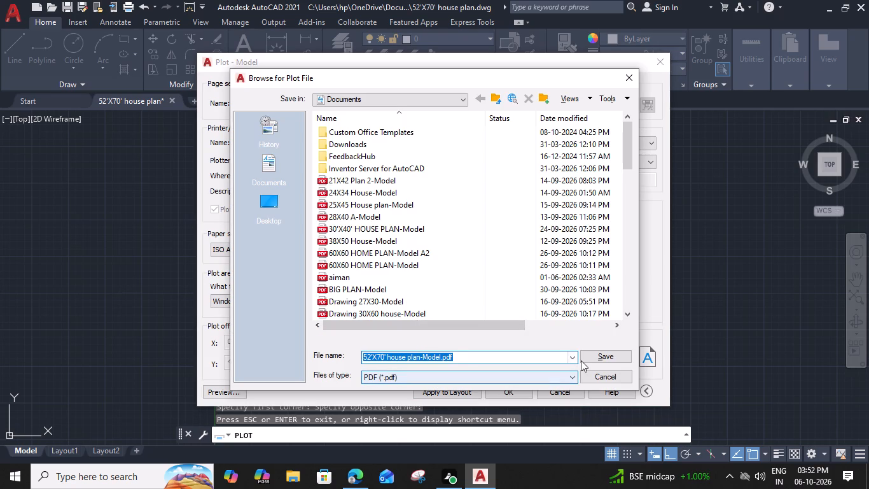
left_click(589, 358)
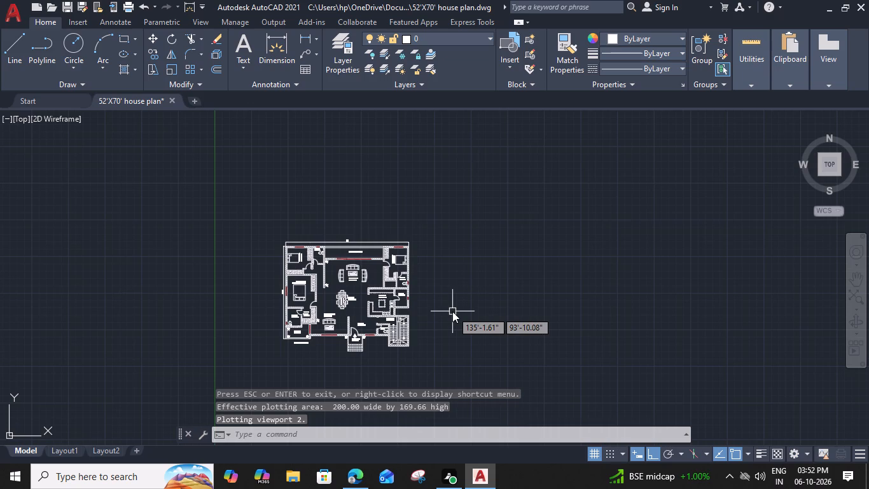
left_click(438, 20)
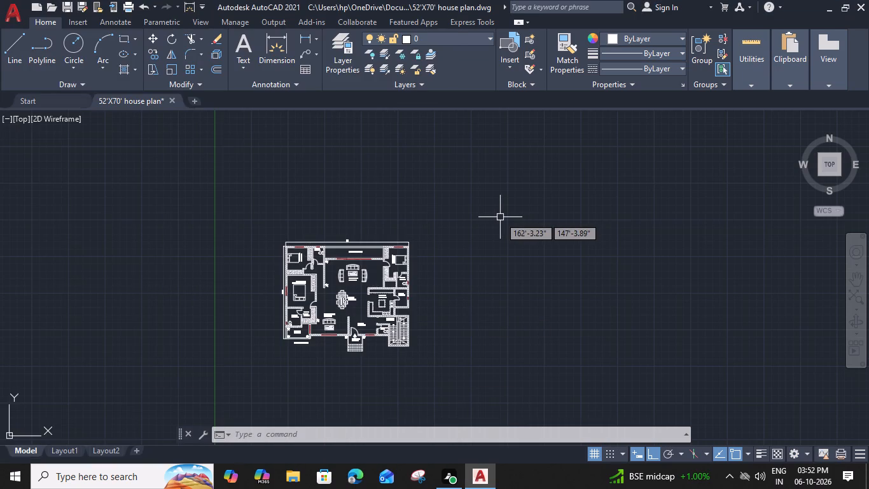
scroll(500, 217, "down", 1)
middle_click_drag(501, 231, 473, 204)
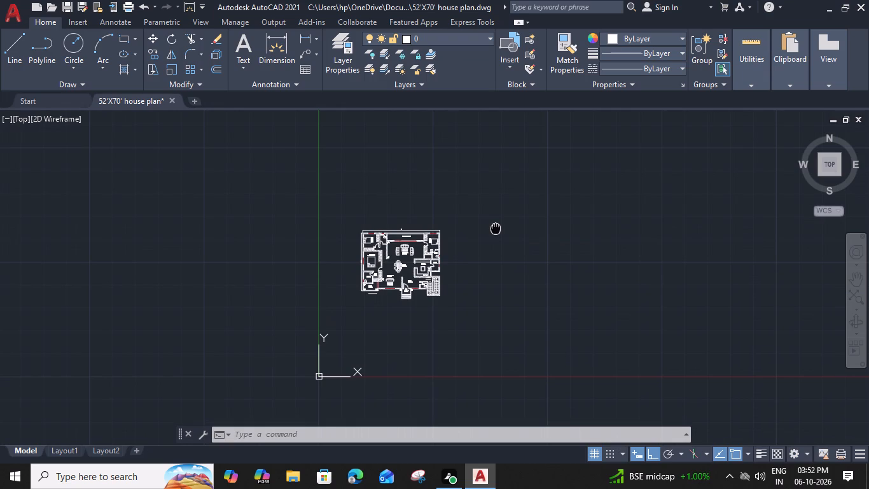